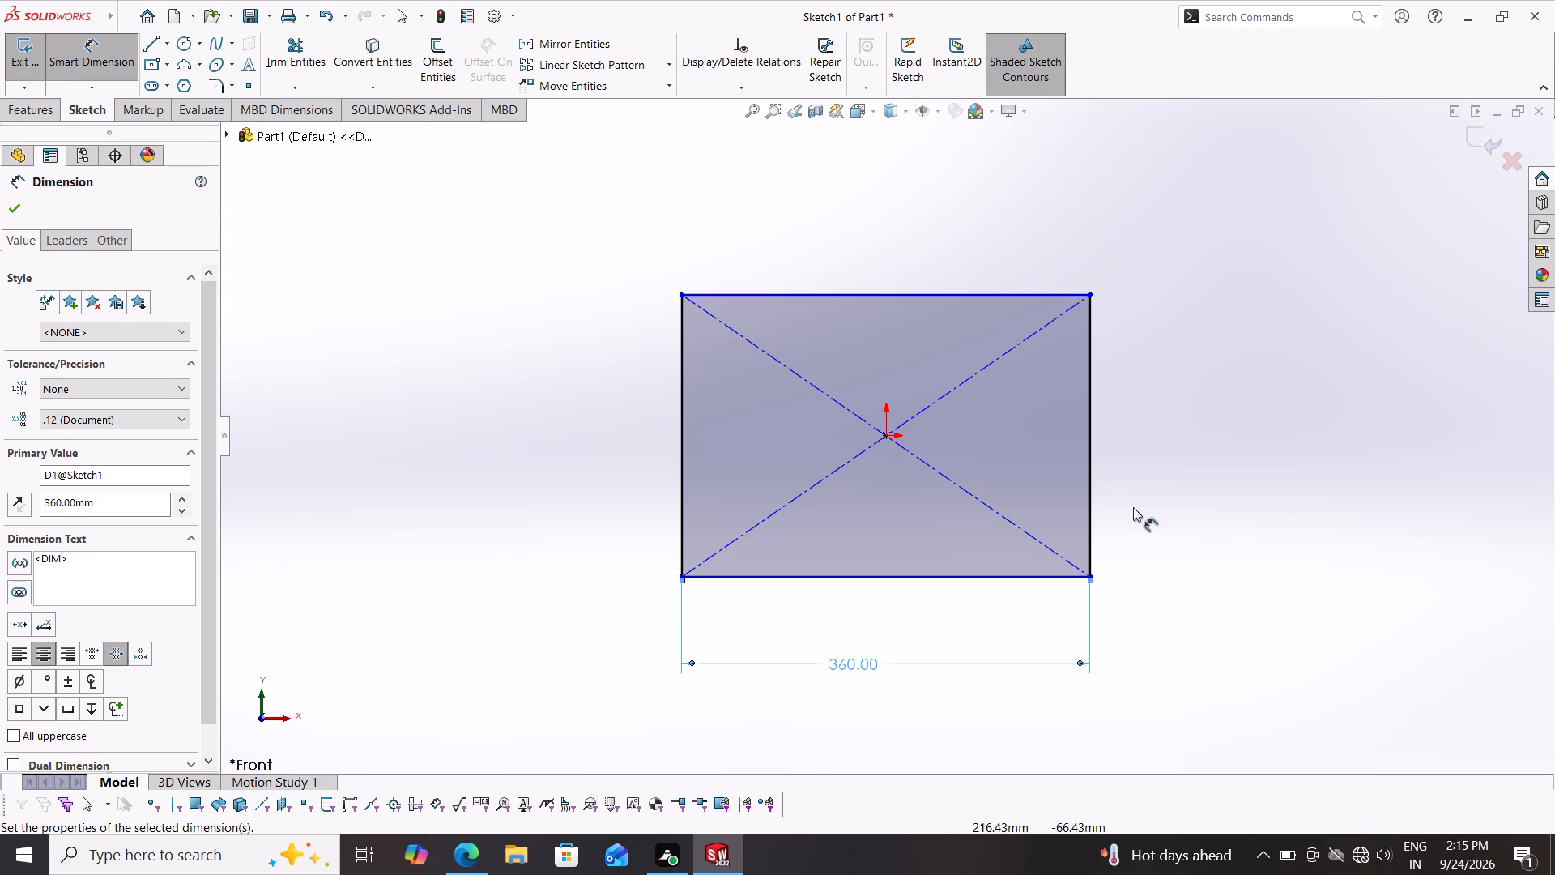
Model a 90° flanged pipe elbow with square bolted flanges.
Dimension the rectangle's right vertical side at 360 mm.
{"action": "left_click", "coordinate": [1090, 472]}
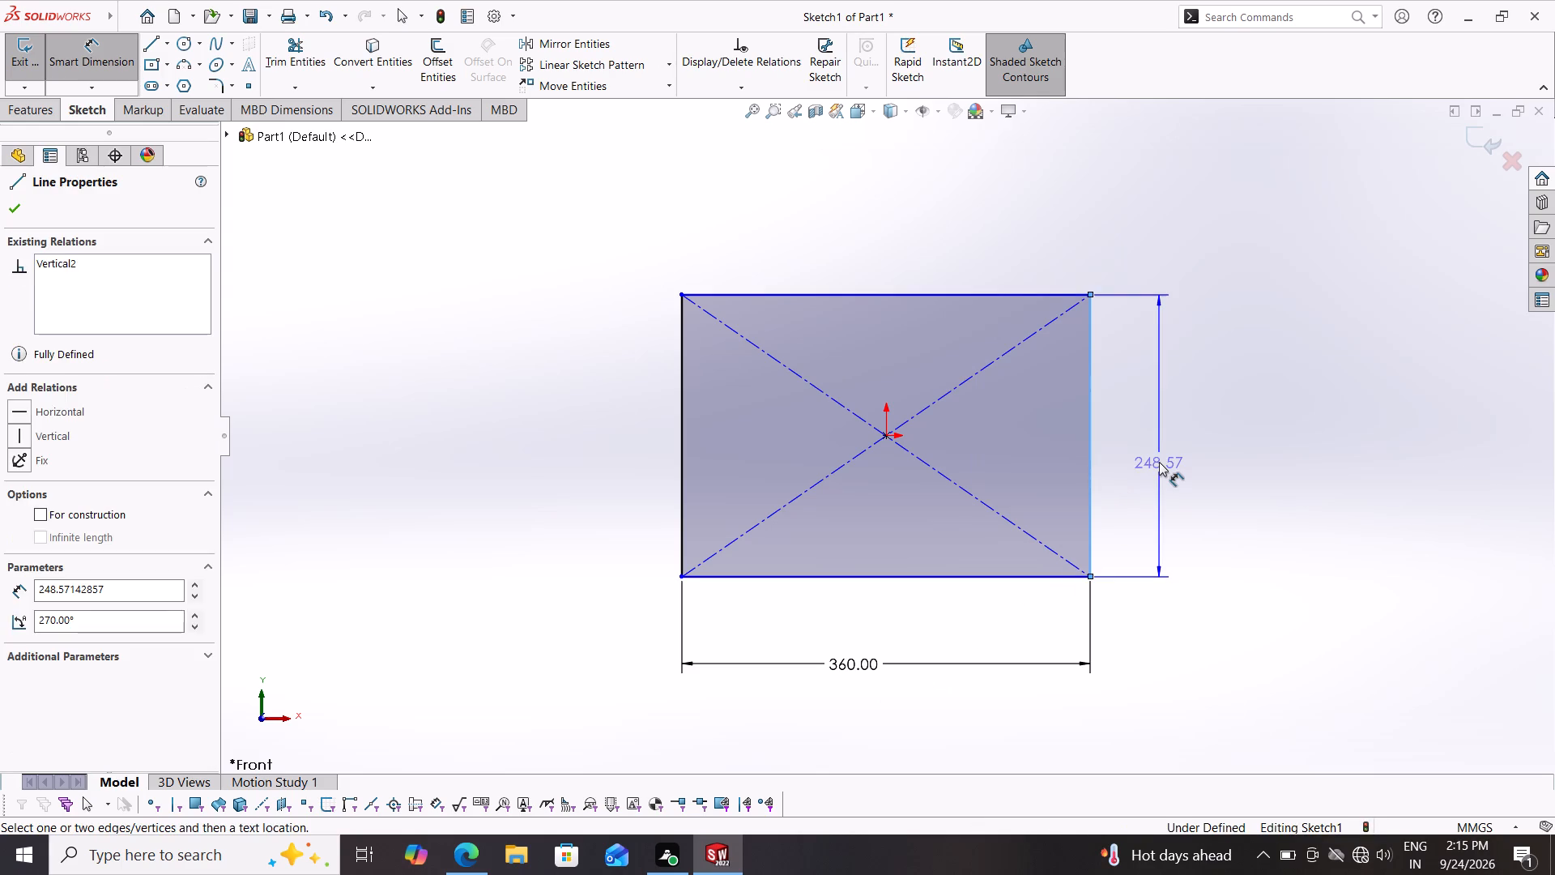
{"action": "left_click", "coordinate": [1159, 462]}
{"action": "type", "text": "360"}
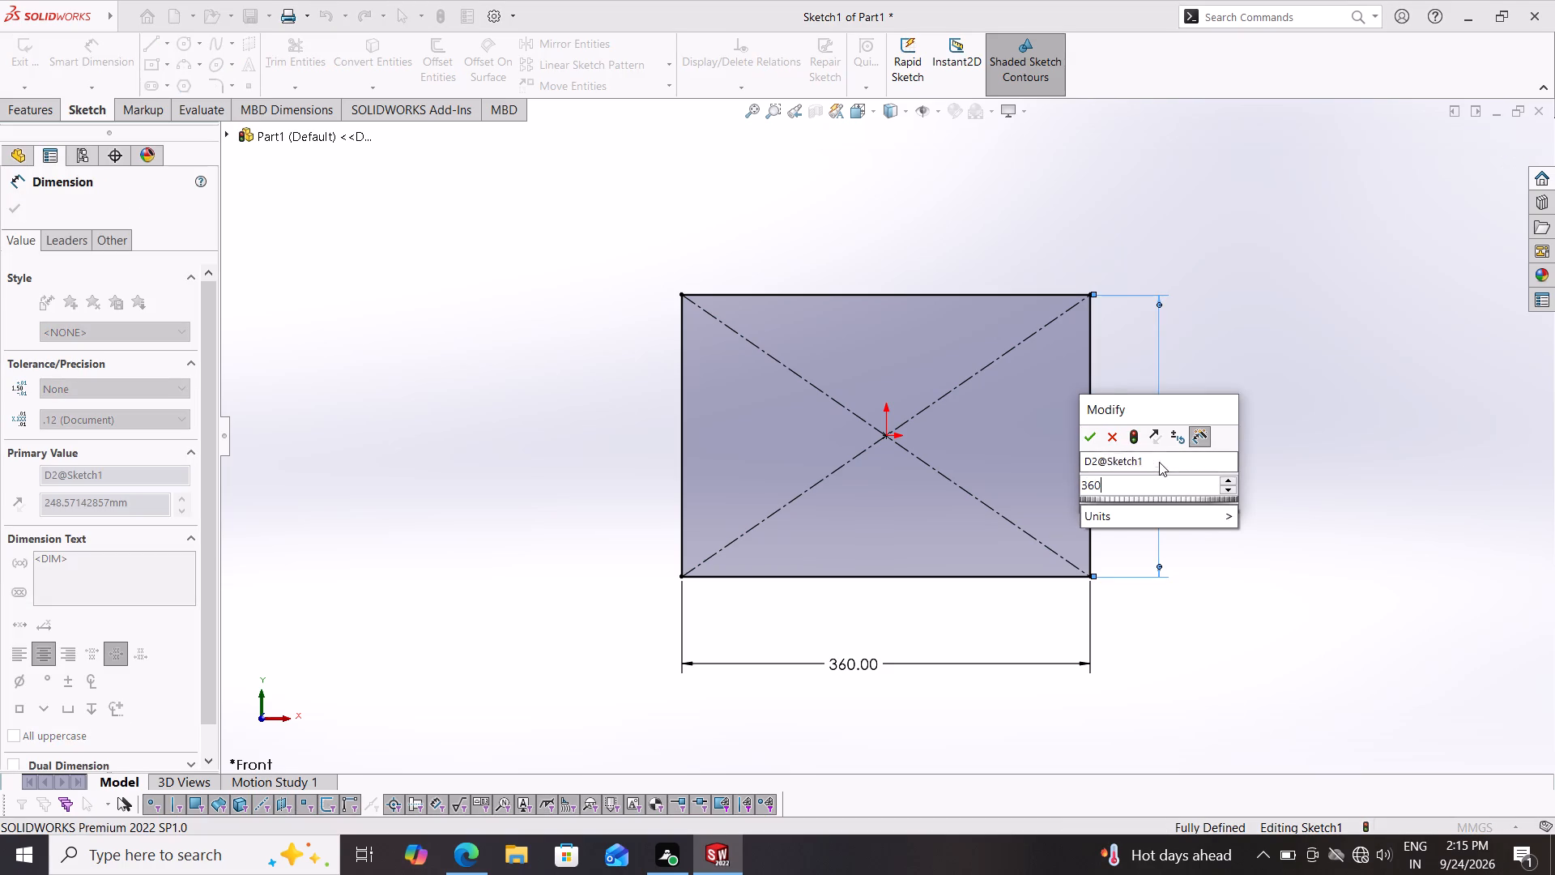
{"action": "key", "text": "Return"}
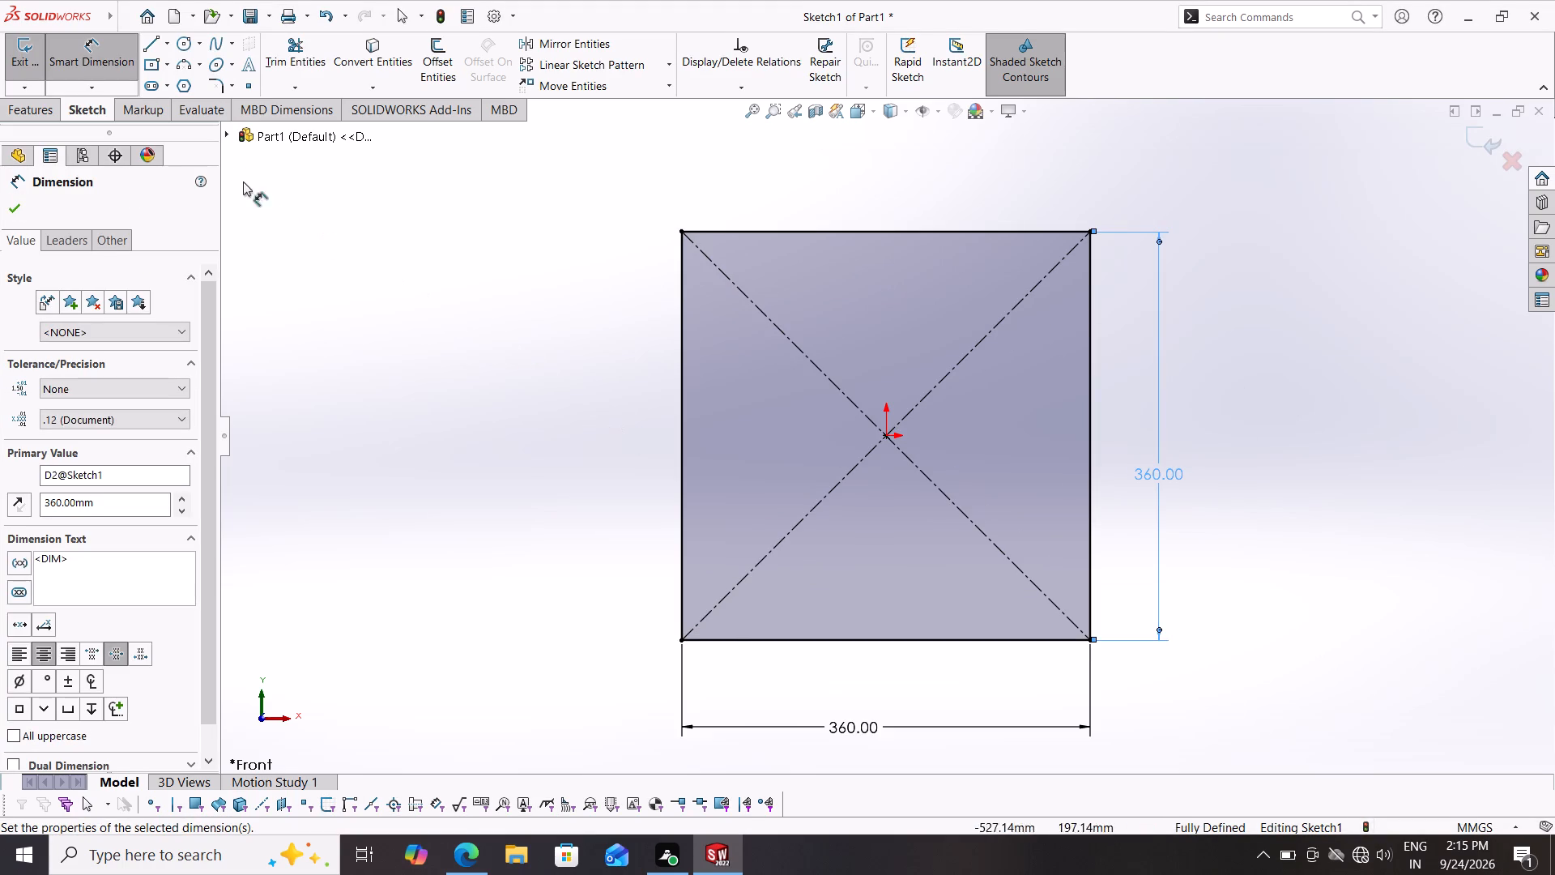
Sketch four circles, one near each corner of the square, with radii between about 9 and 18 mm.
{"action": "left_click", "coordinate": [185, 41]}
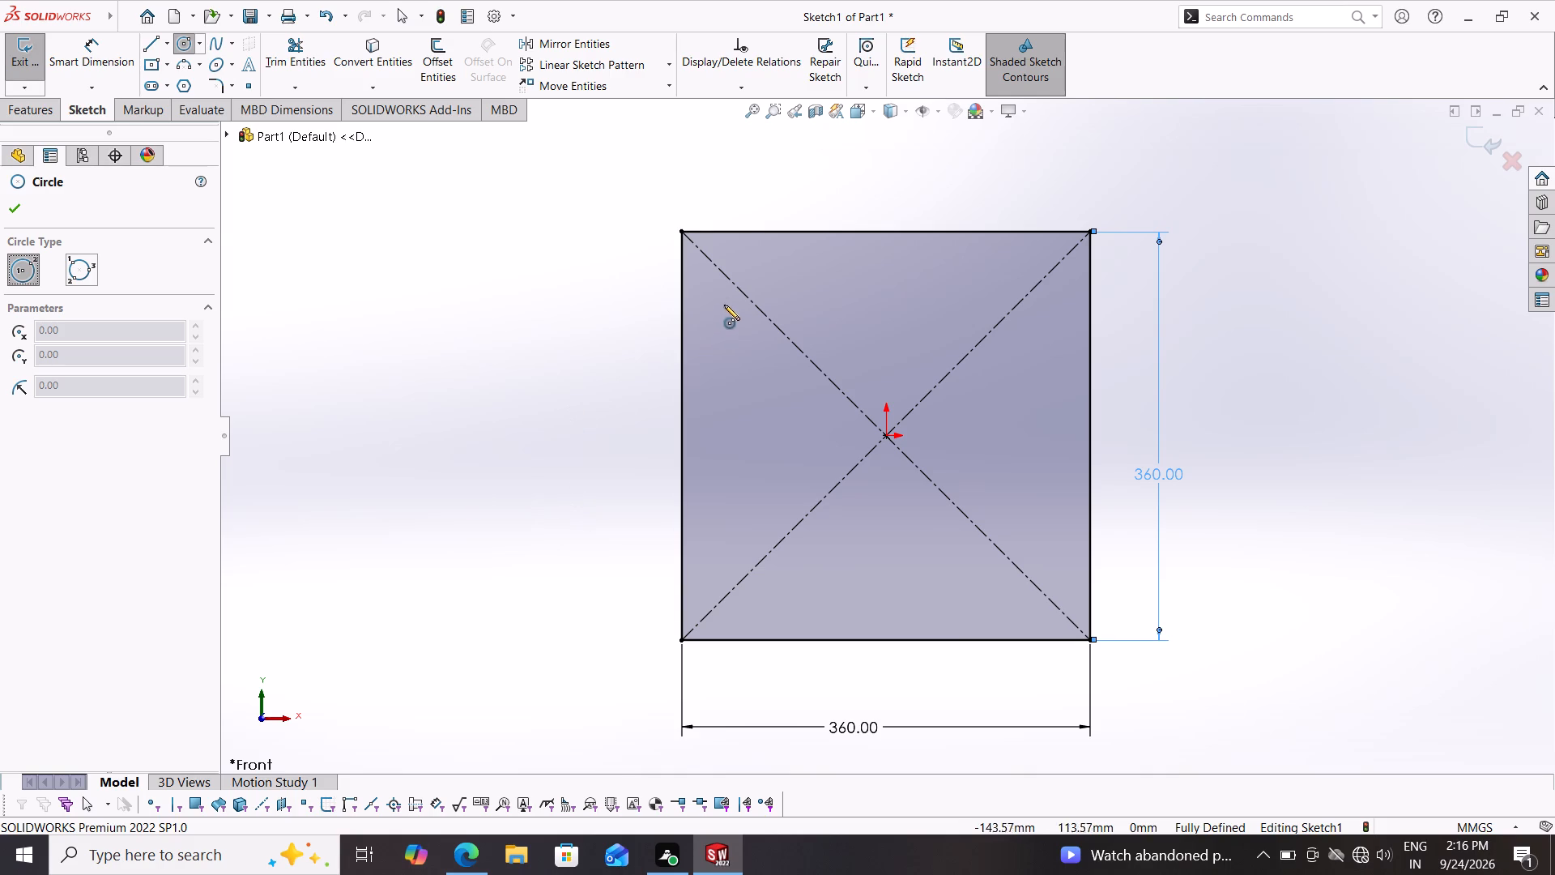
{"action": "left_click", "coordinate": [741, 267]}
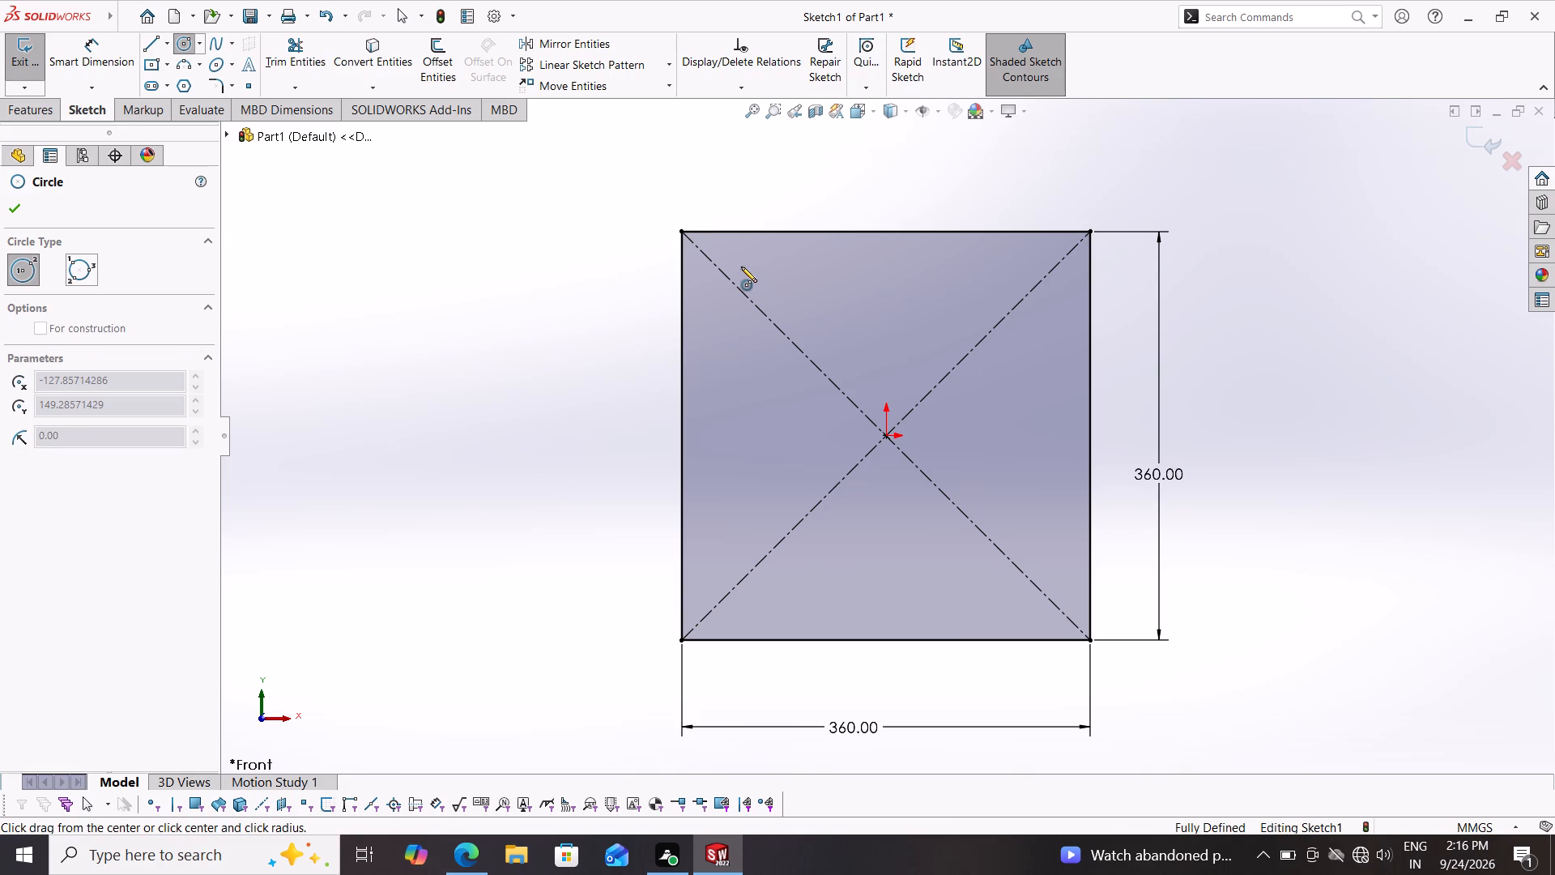
{"action": "left_click", "coordinate": [744, 282]}
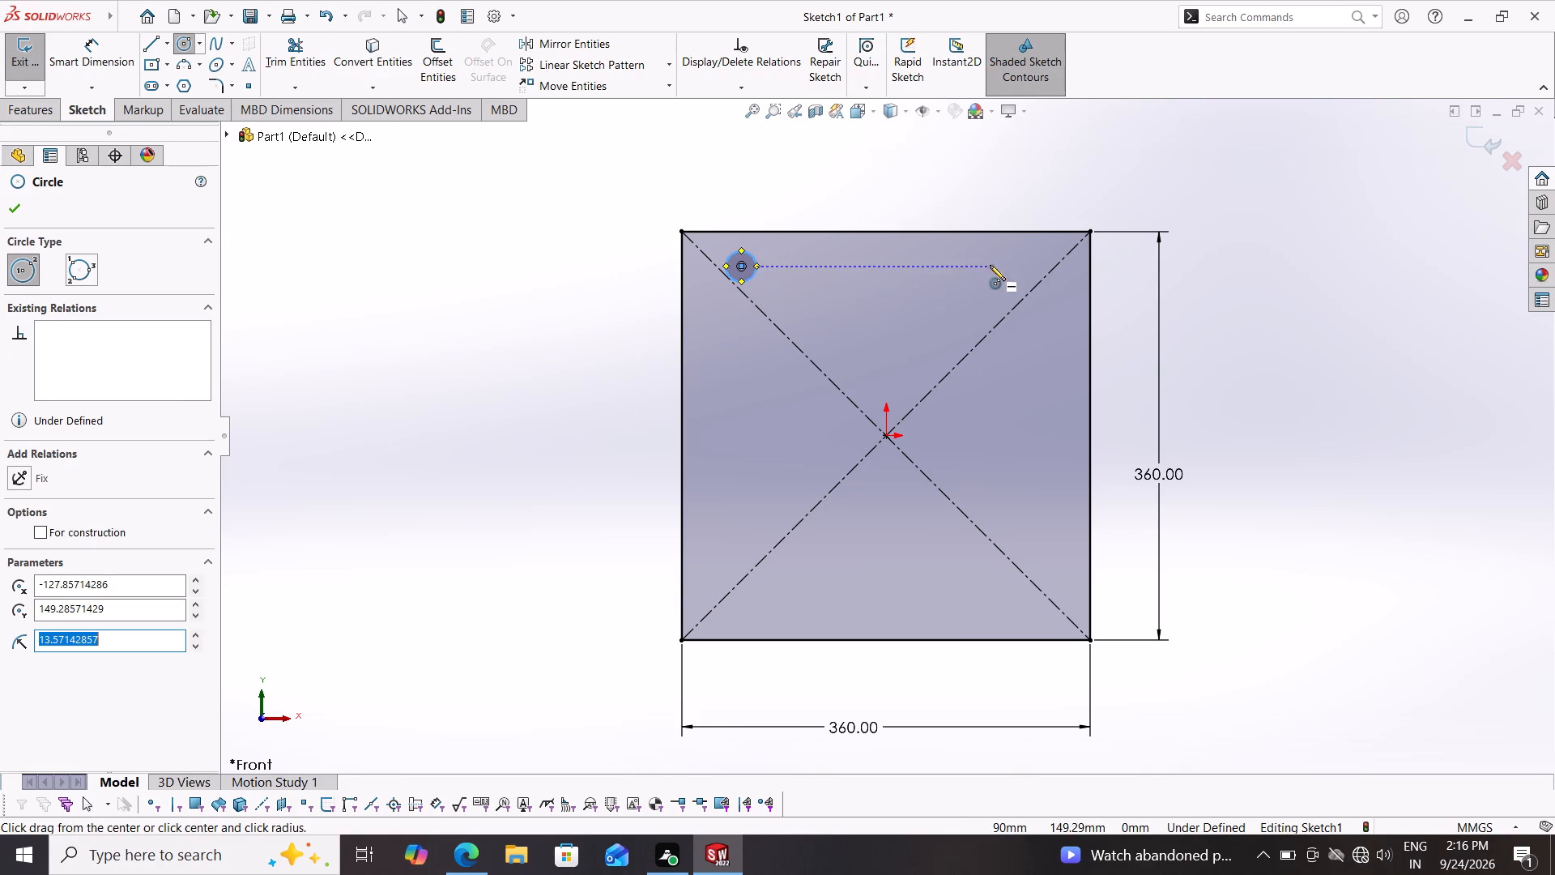
{"action": "left_click", "coordinate": [1027, 265]}
{"action": "left_click", "coordinate": [1030, 277]}
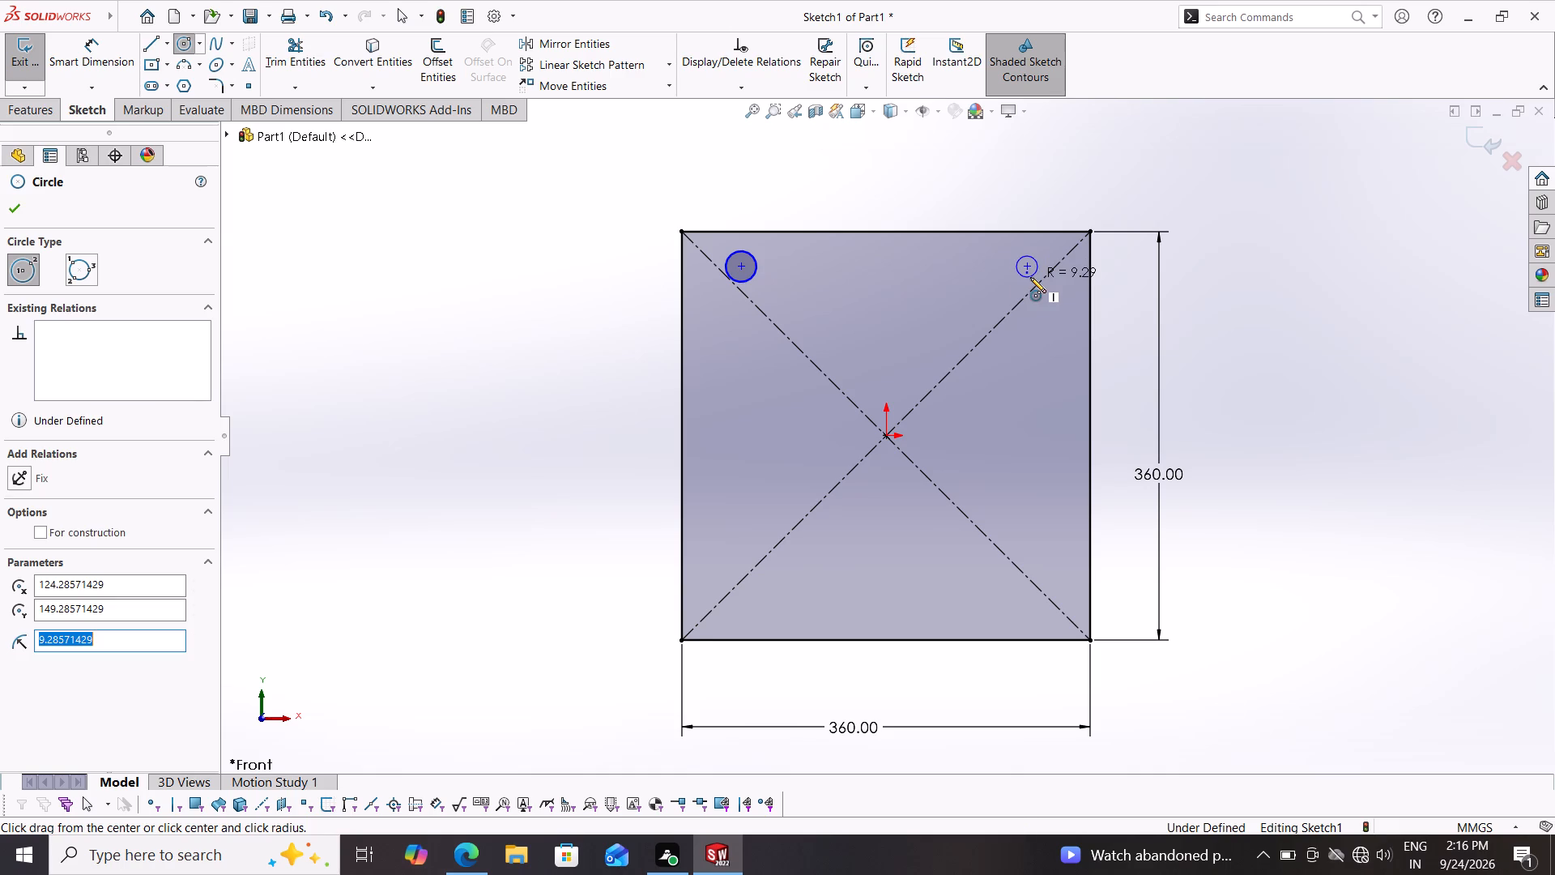
{"action": "left_click", "coordinate": [739, 593]}
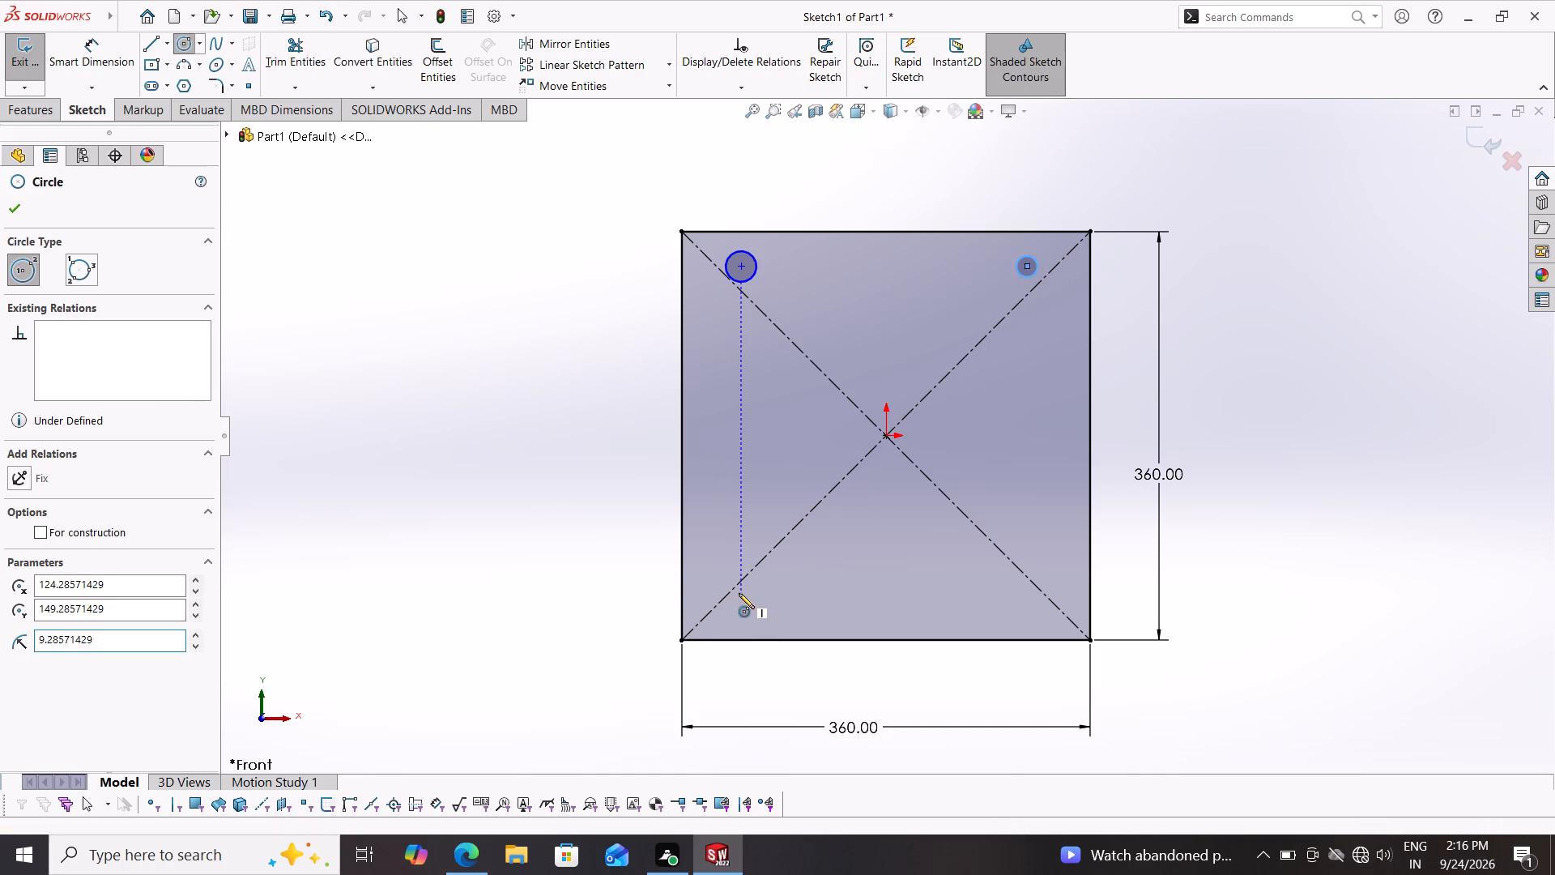
{"action": "left_click", "coordinate": [740, 613]}
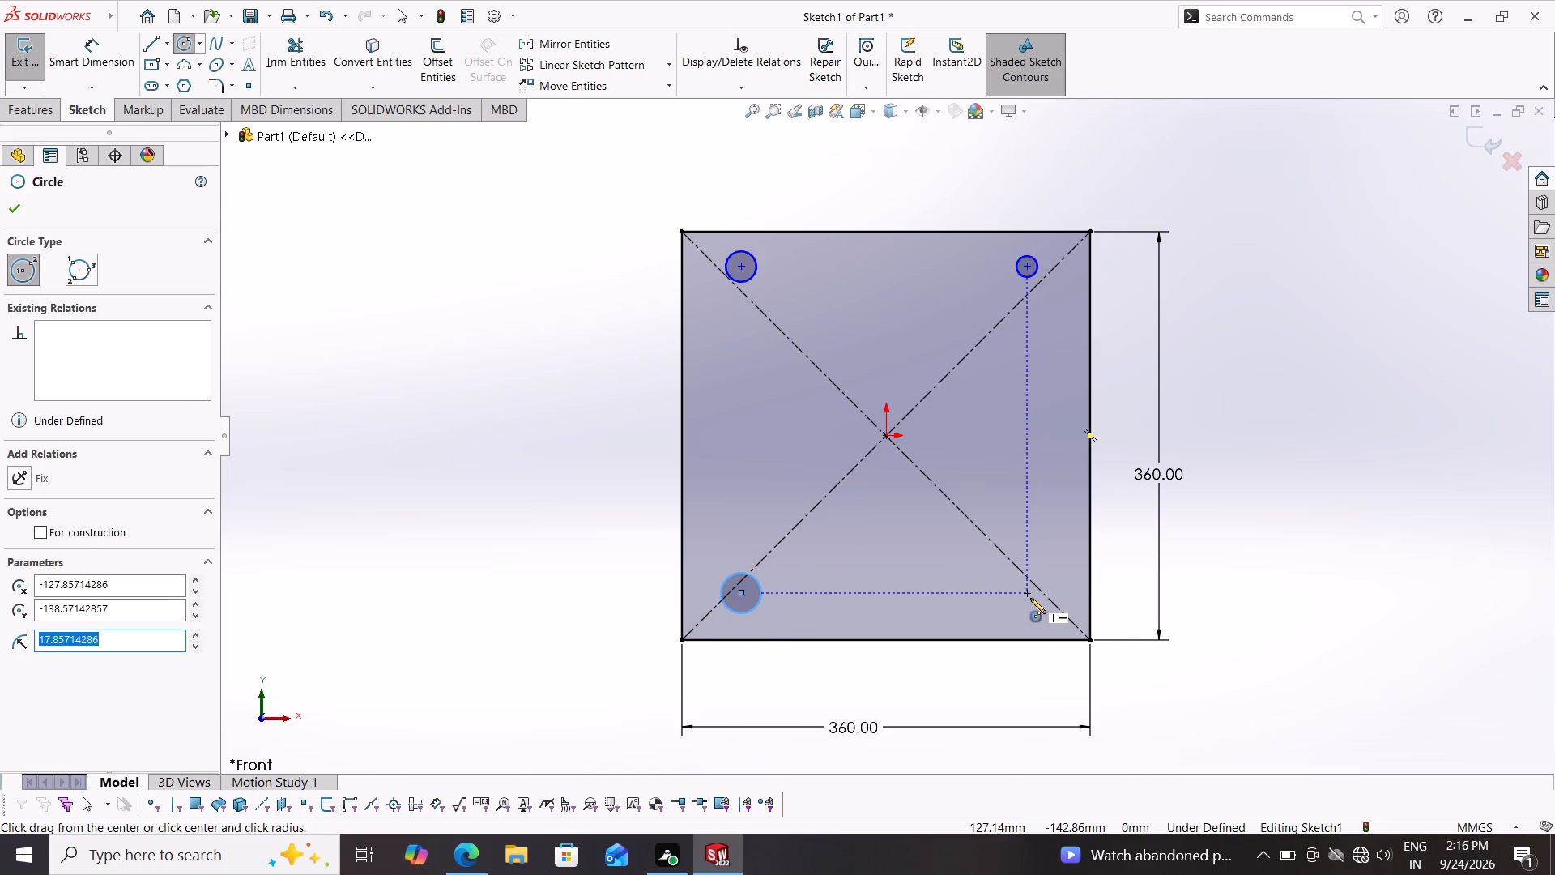
{"action": "left_click", "coordinate": [1030, 598]}
{"action": "left_click", "coordinate": [1029, 612]}
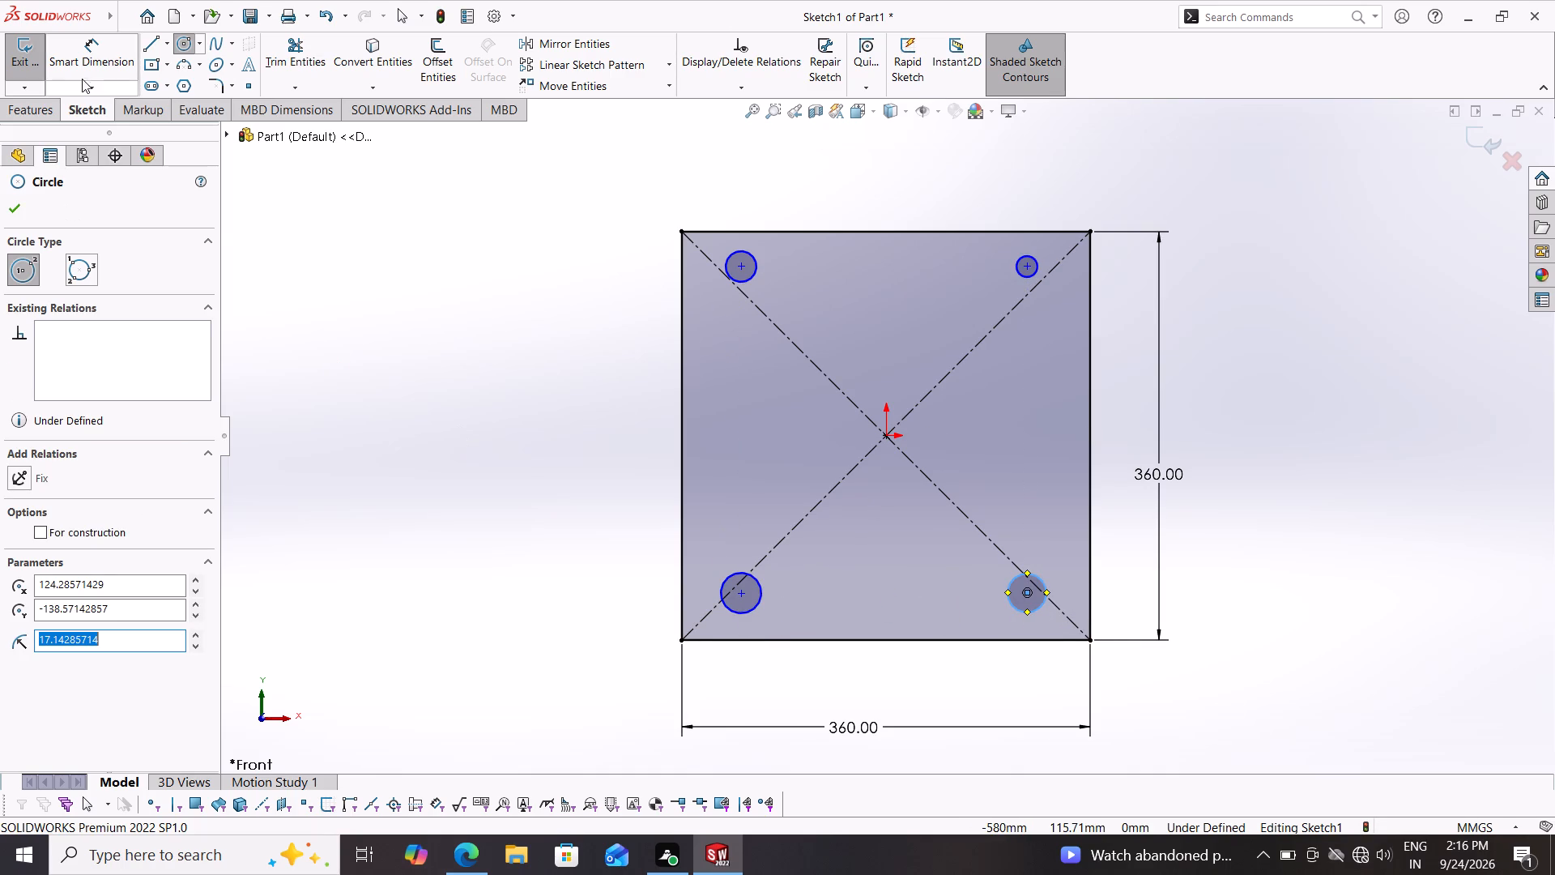
Dimension the lower-left circle's centre 50 mm vertically and 50 mm horizontally from the square's lower-left corner.
{"action": "left_click", "coordinate": [90, 52]}
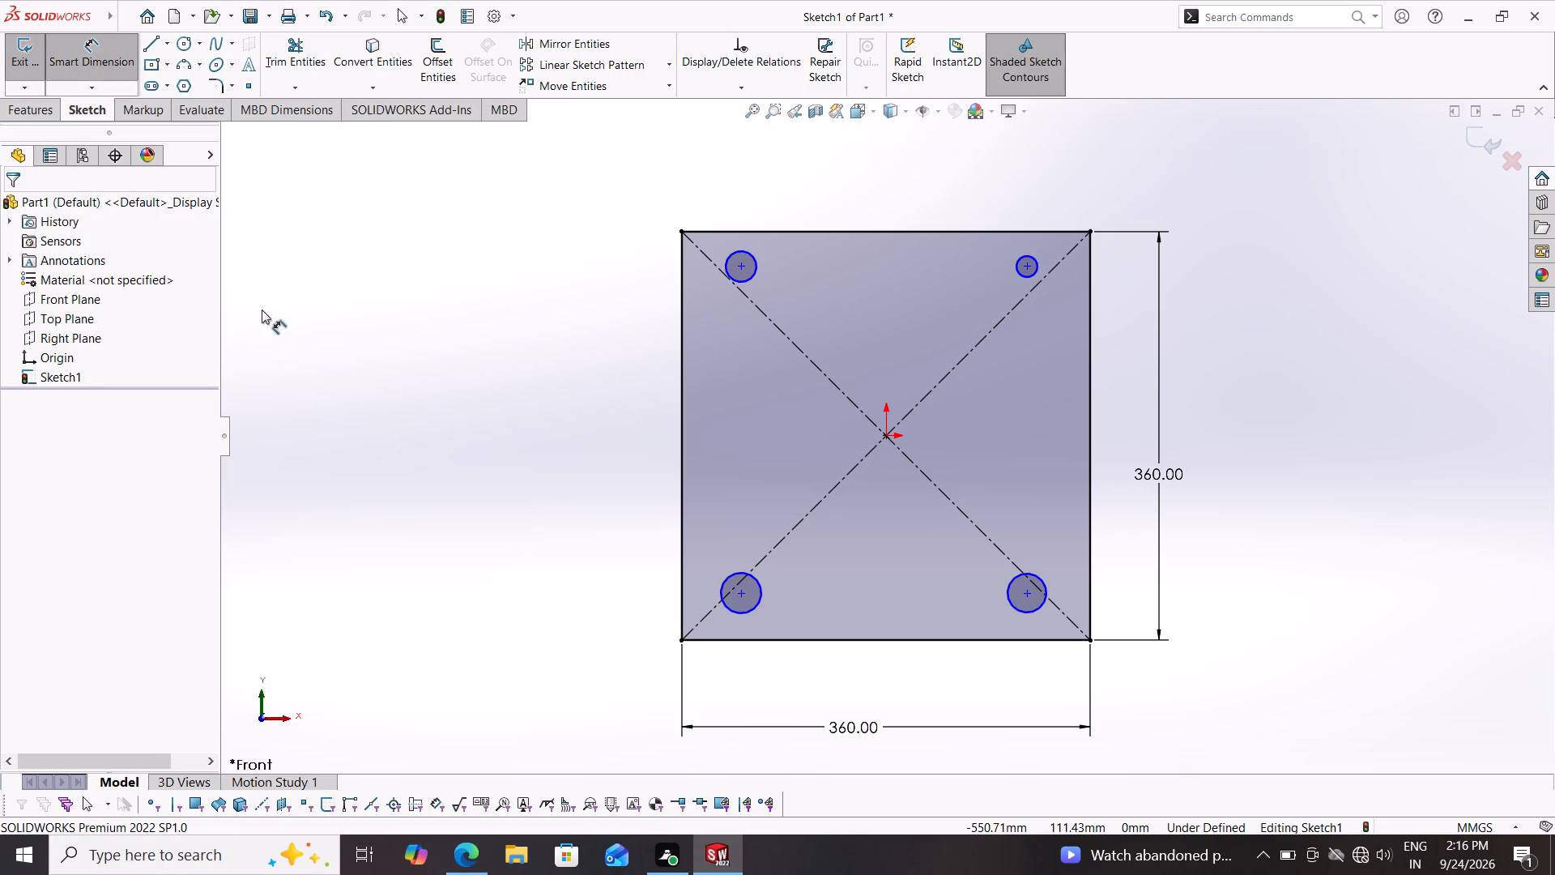
{"action": "left_click", "coordinate": [746, 594]}
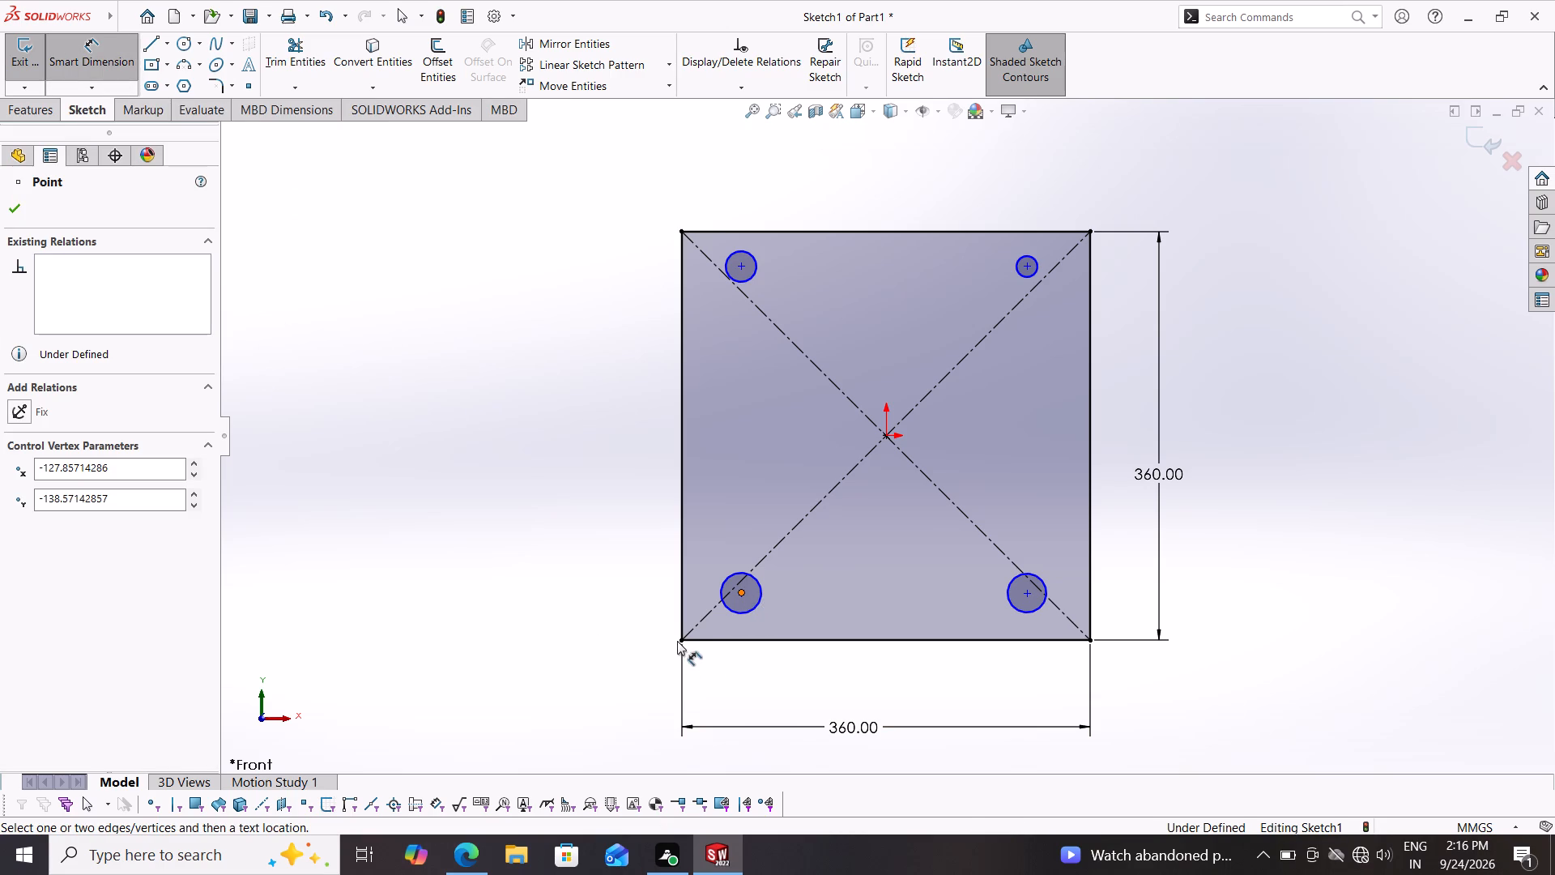
{"action": "left_click", "coordinate": [679, 641]}
{"action": "left_click", "coordinate": [607, 604]}
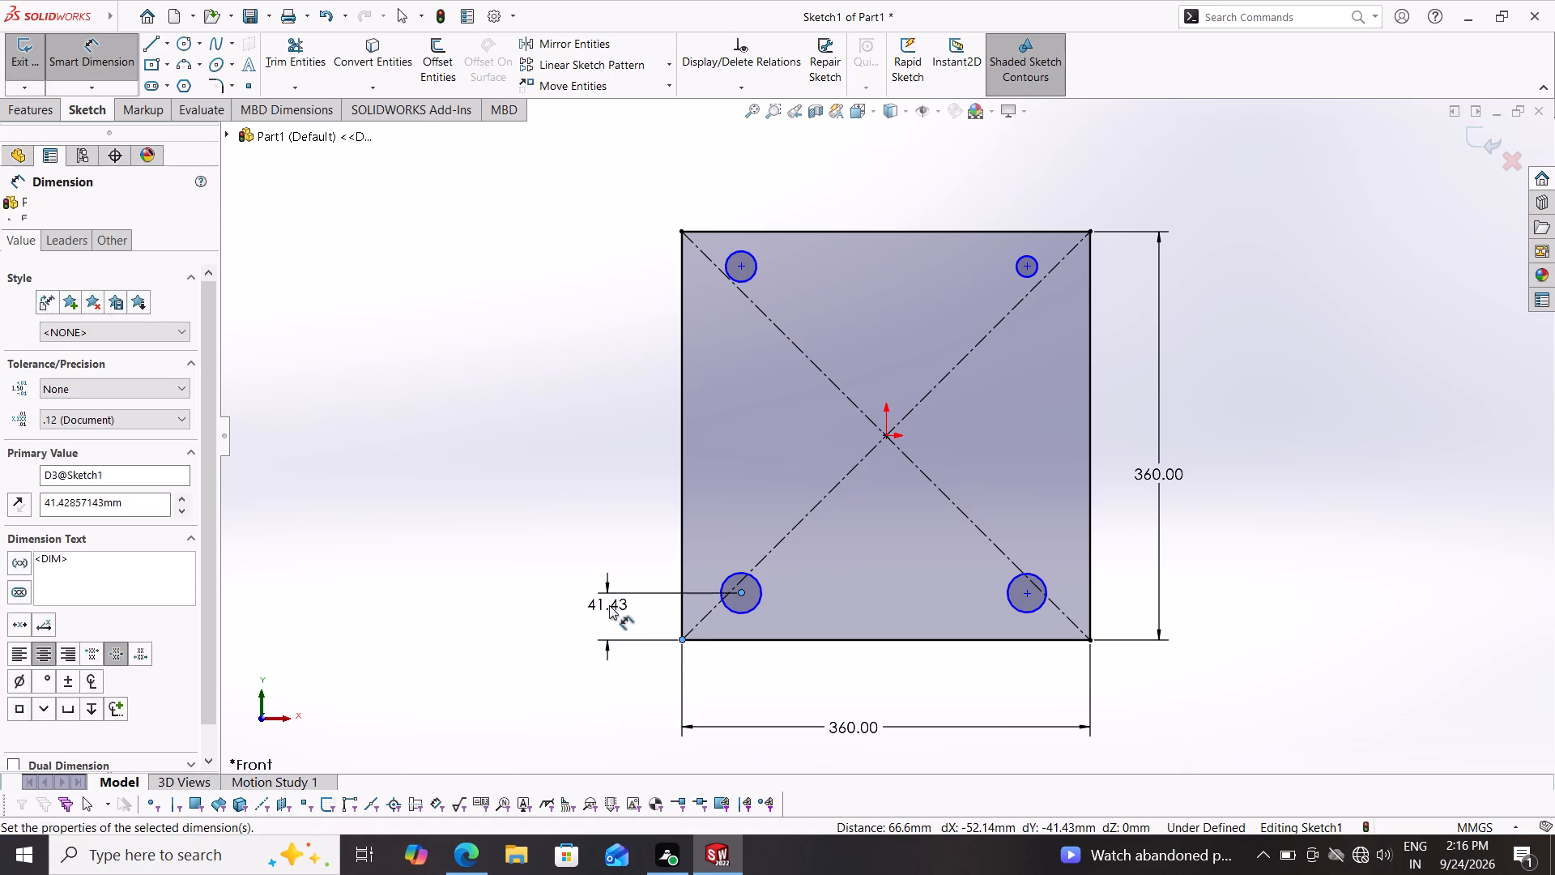
{"action": "type", "text": "50"}
{"action": "key", "text": "Return"}
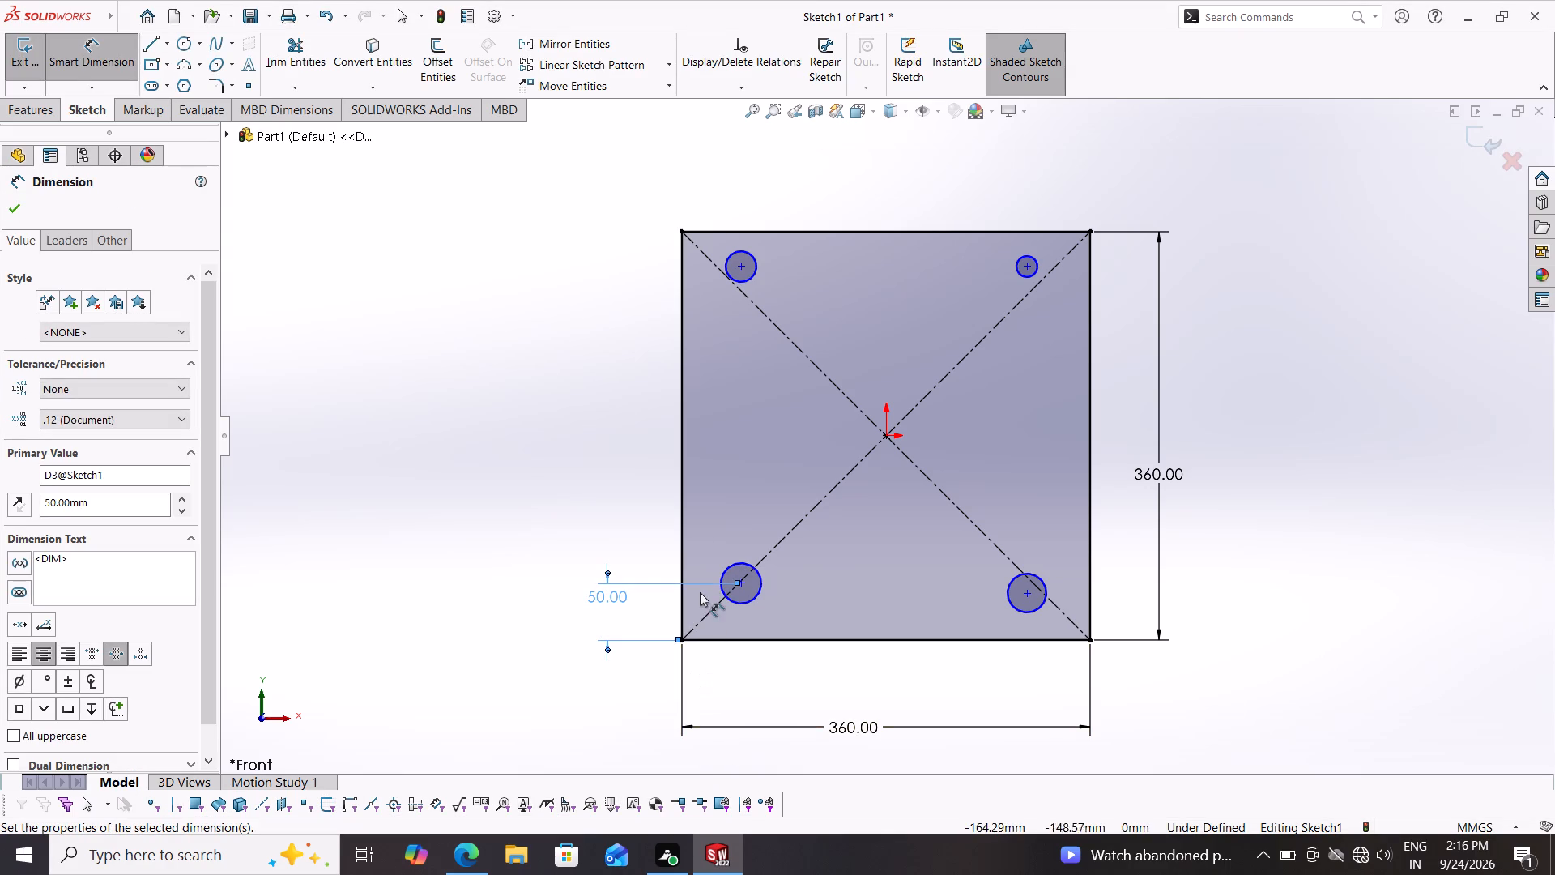
{"action": "left_click", "coordinate": [742, 585]}
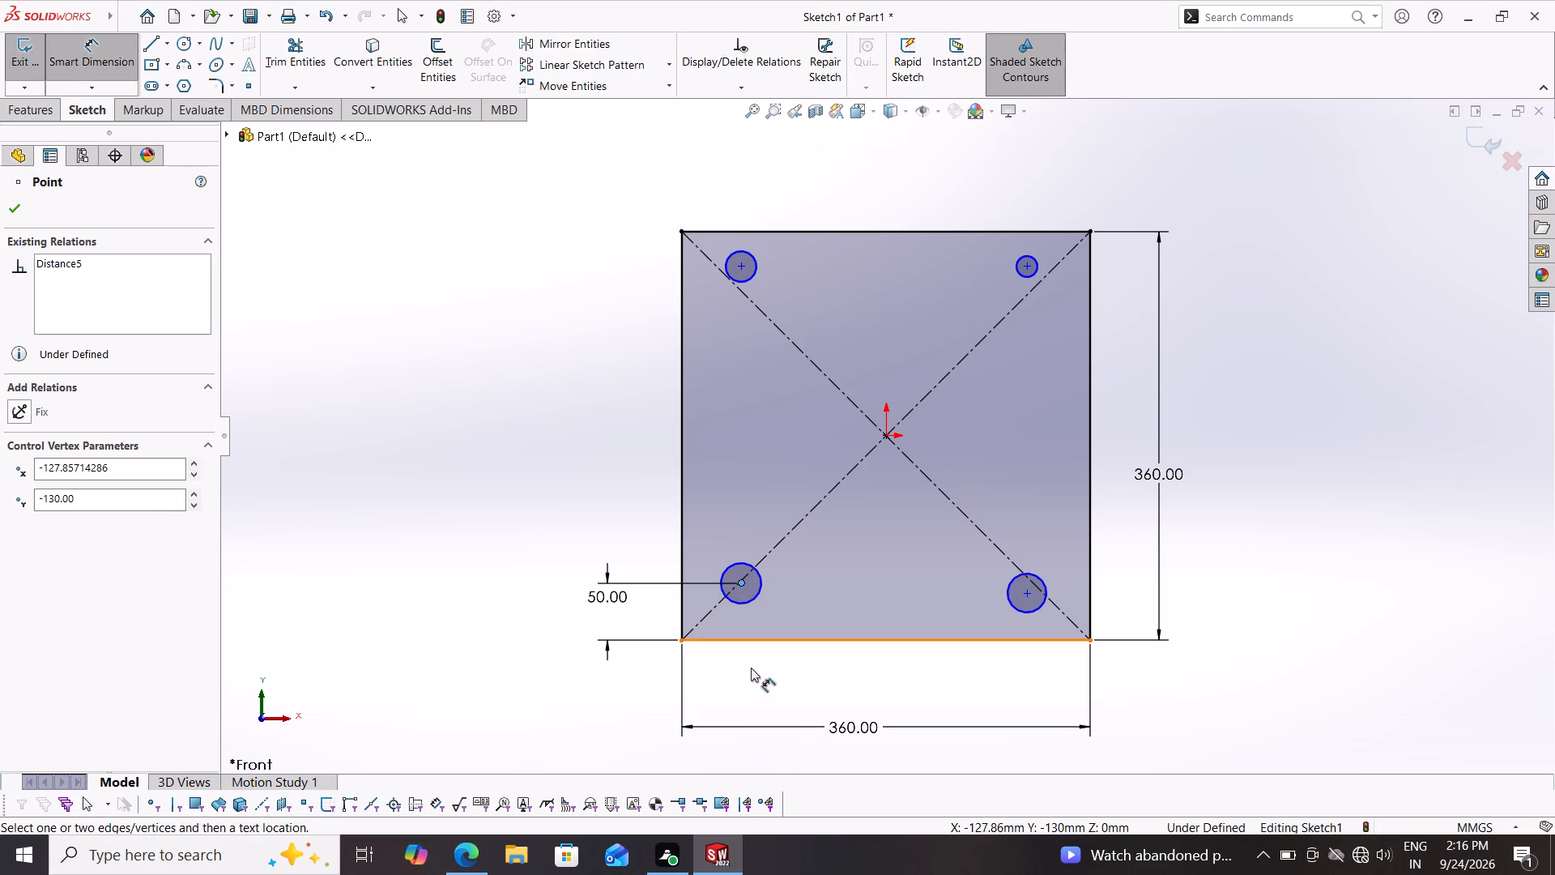
{"action": "left_click", "coordinate": [682, 637]}
{"action": "left_click", "coordinate": [705, 697]}
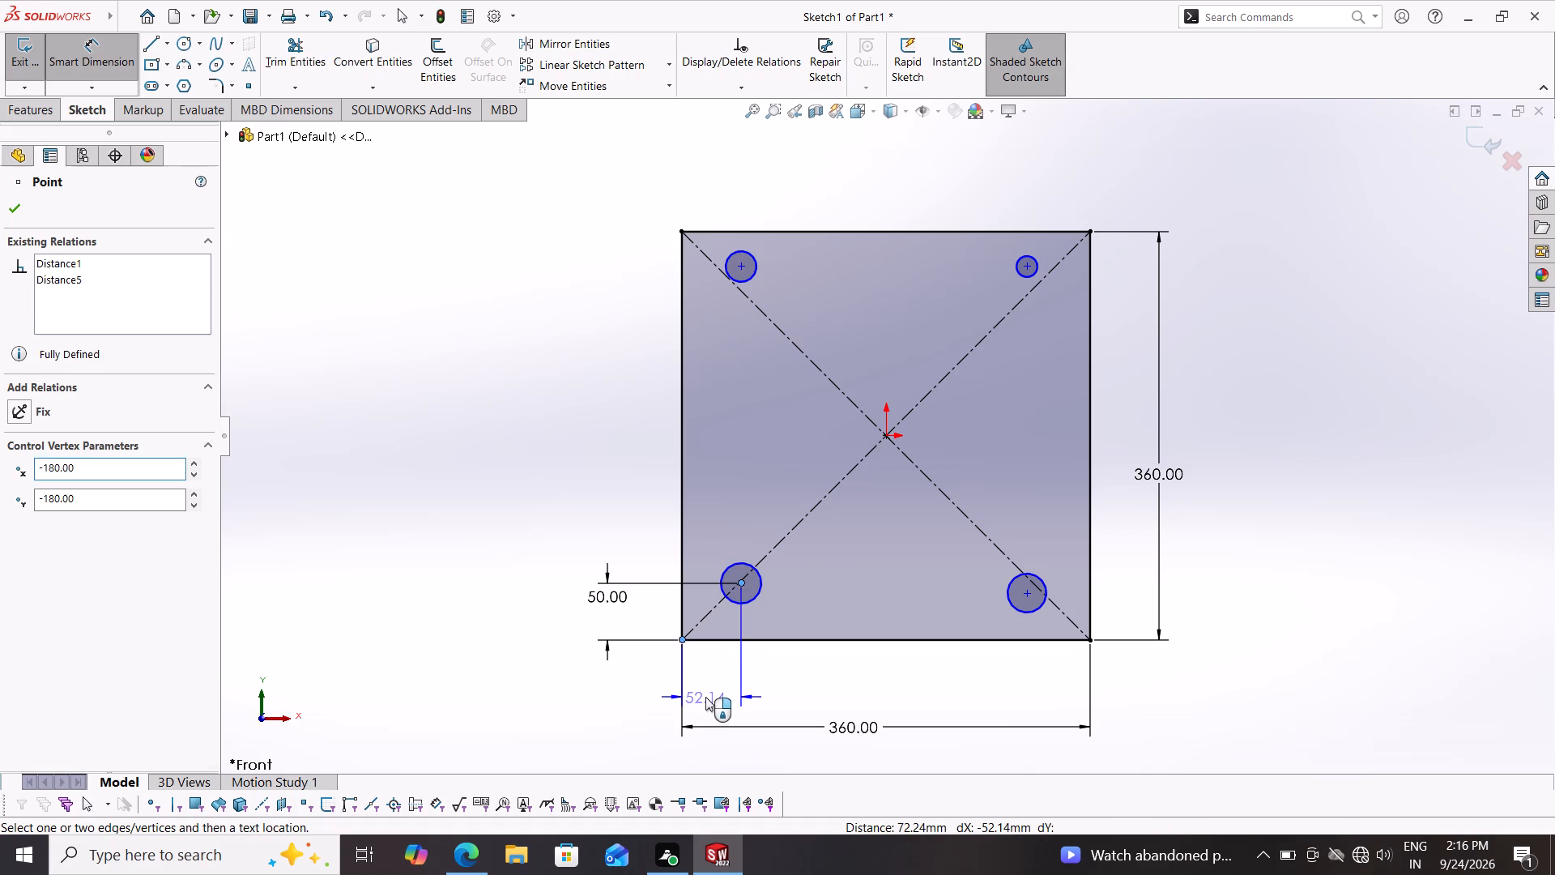
{"action": "type", "text": "50"}
{"action": "key", "text": "Return"}
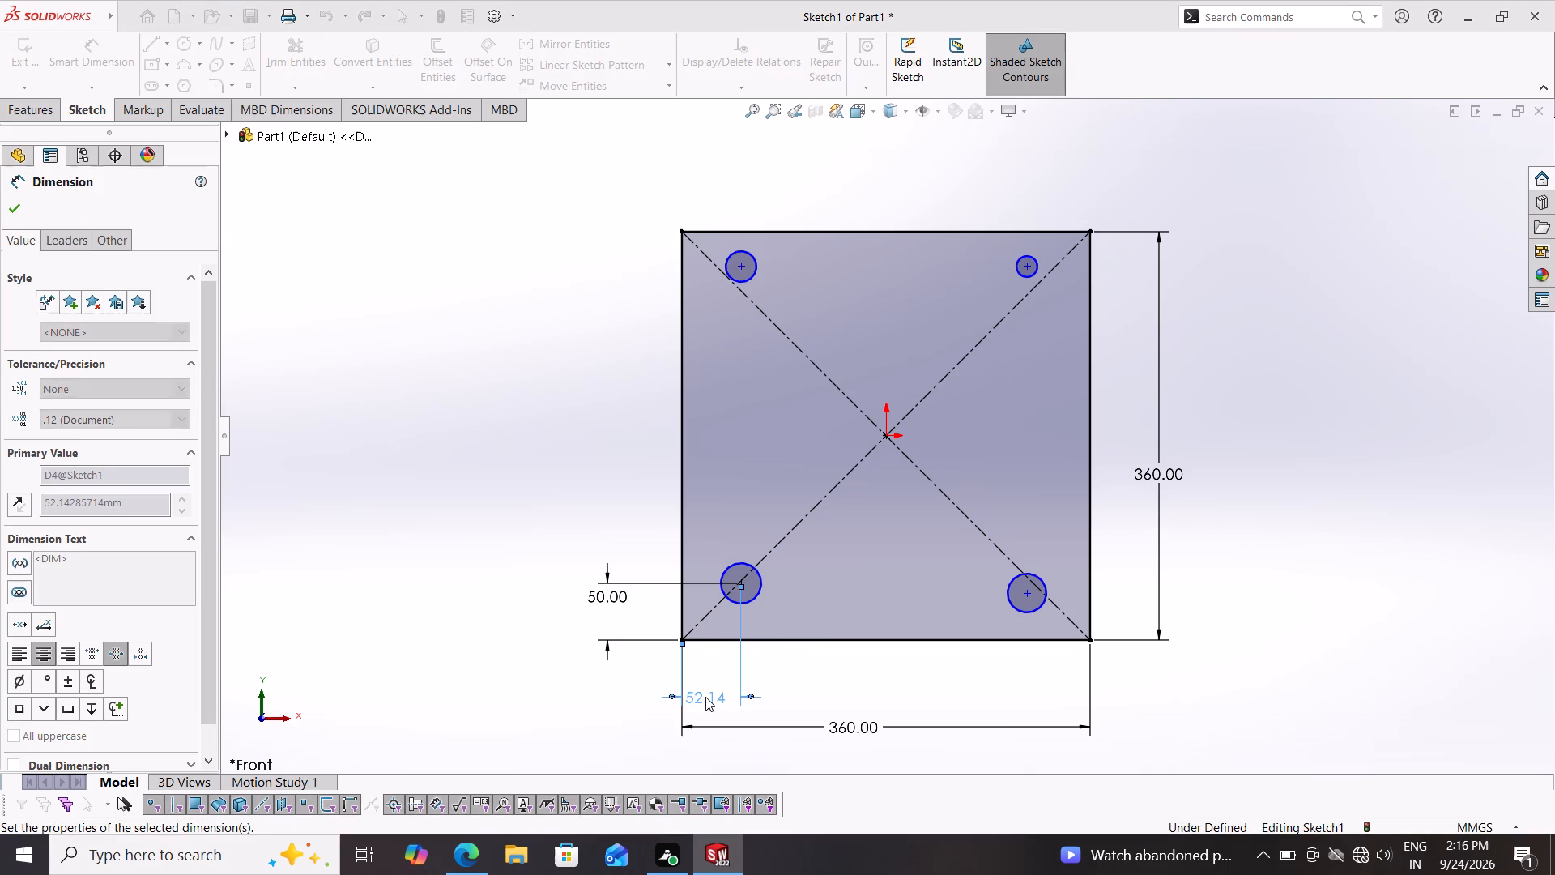
{"action": "left_click", "coordinate": [739, 584]}
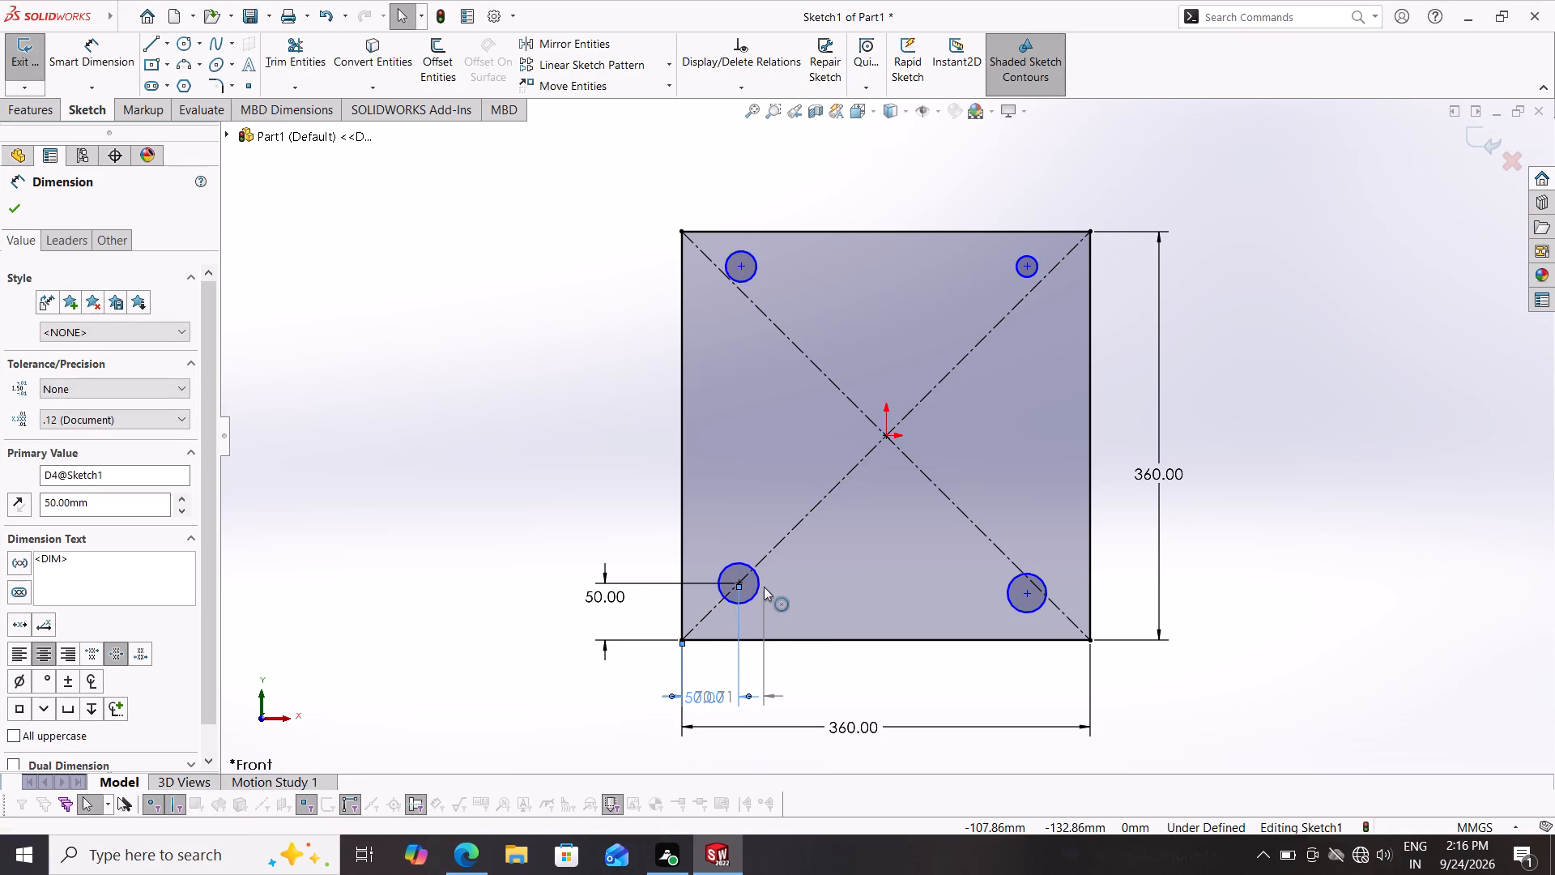
{"action": "key", "text": "Escape"}
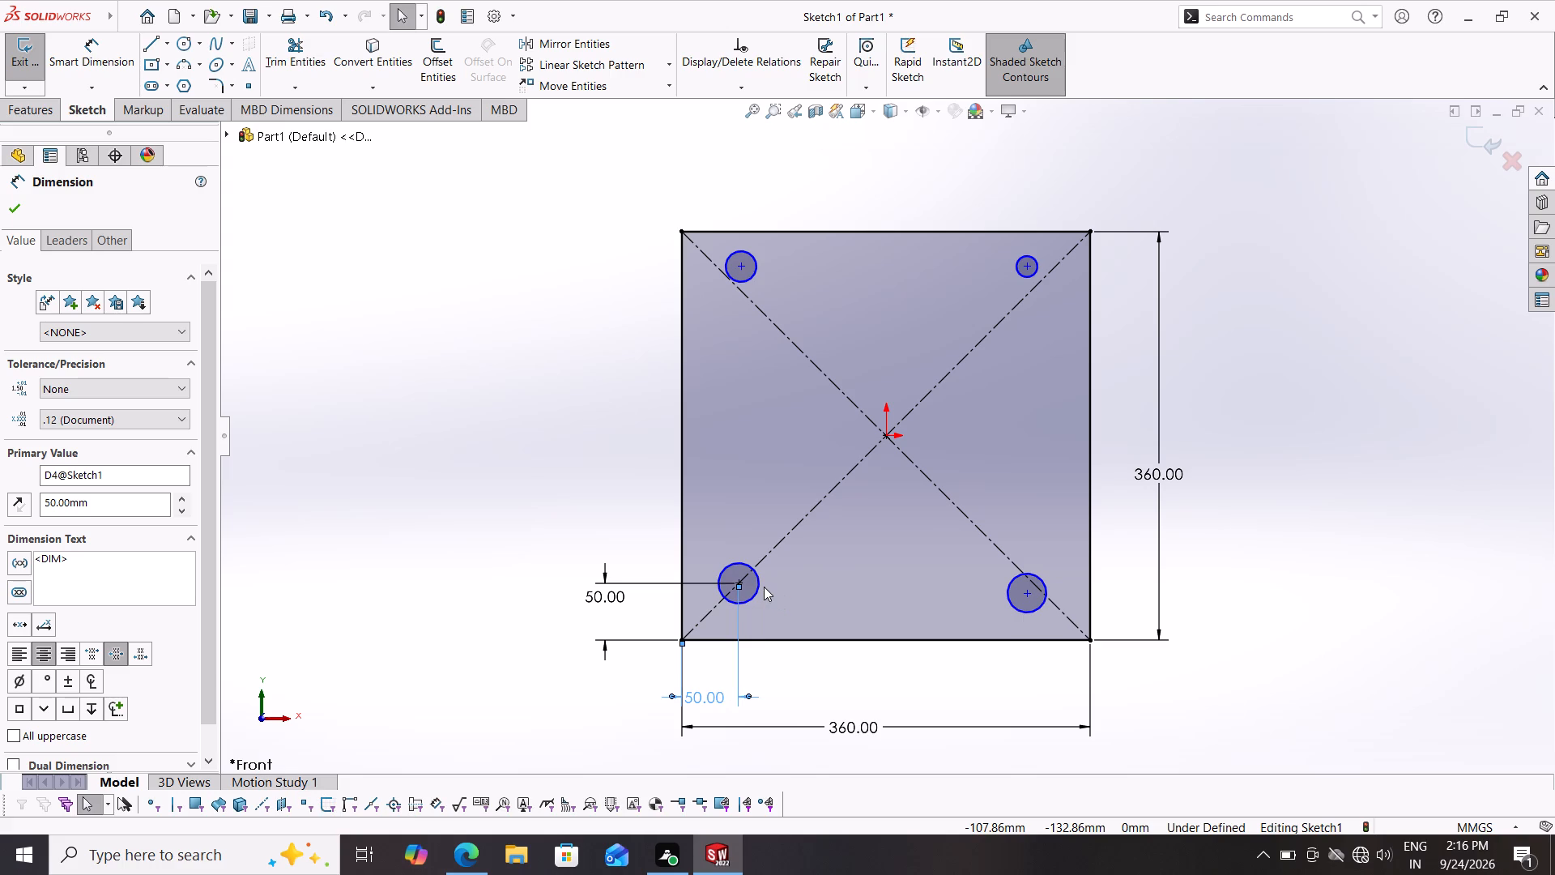
Dimension the lower-right circle's centre 260 mm horizontally from the lower-left circle's centre and 50 mm vertically from the lower-right corner.
{"action": "left_click", "coordinate": [106, 47]}
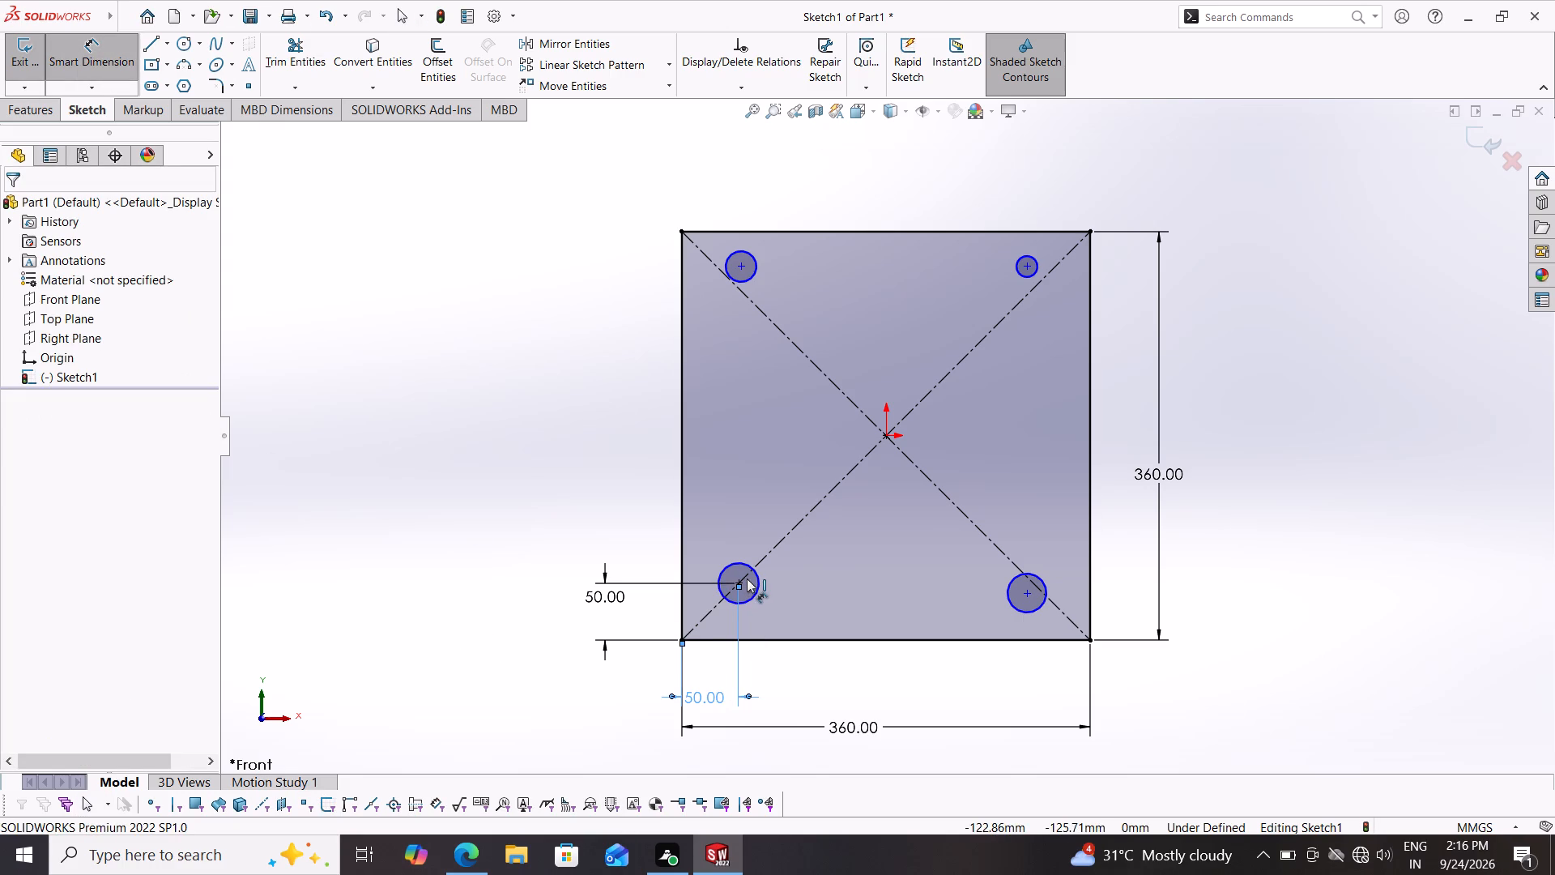
{"action": "left_click", "coordinate": [739, 582]}
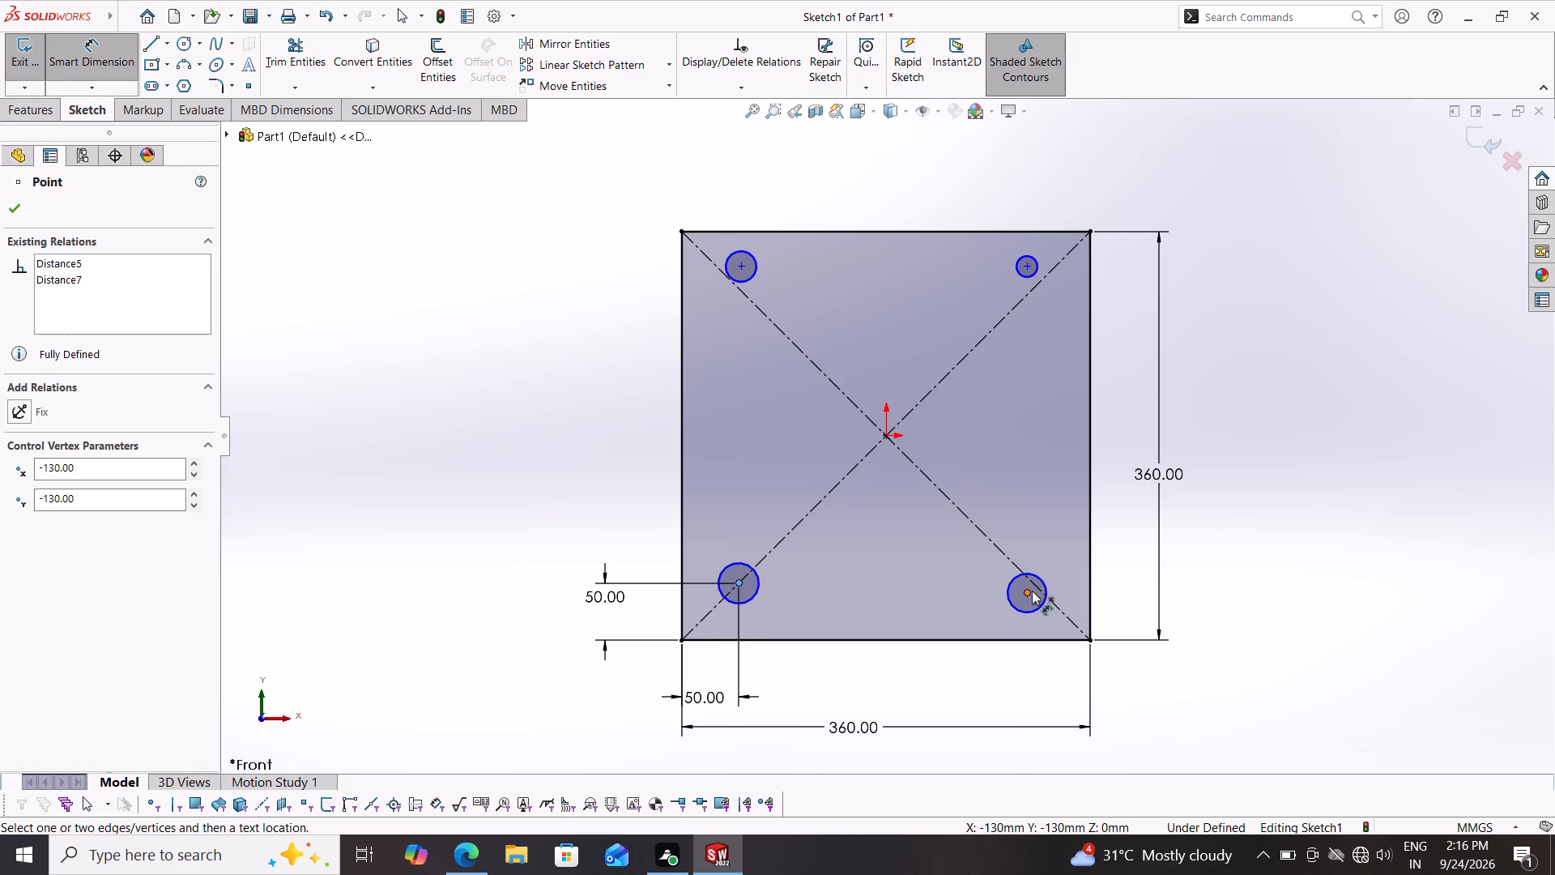
{"action": "left_click", "coordinate": [1032, 591]}
{"action": "left_click", "coordinate": [889, 676]}
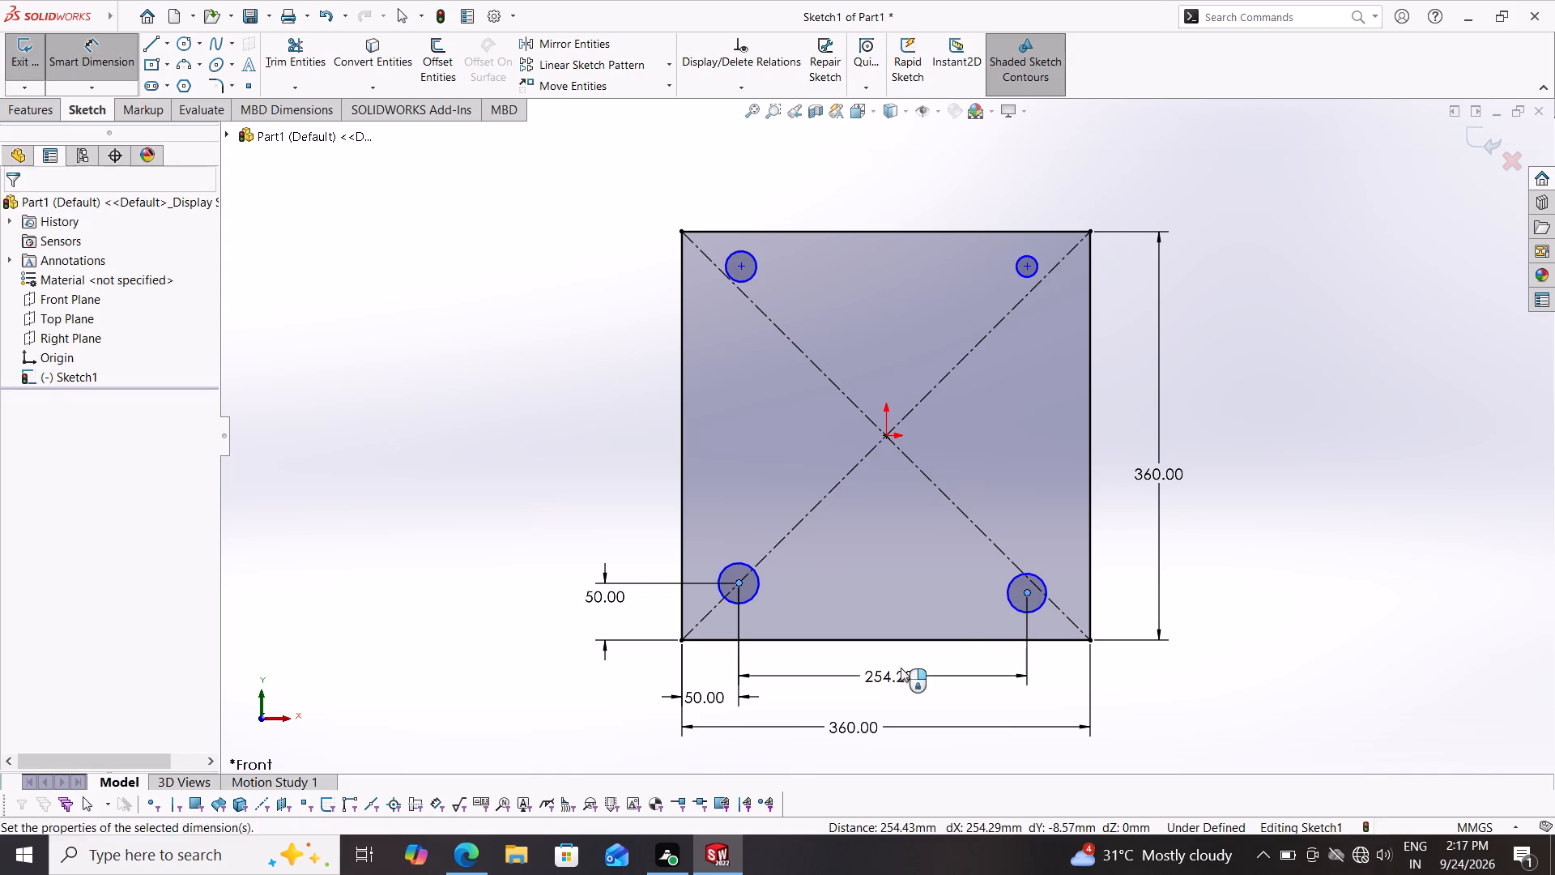
{"action": "type", "text": "260"}
{"action": "key", "text": "Return"}
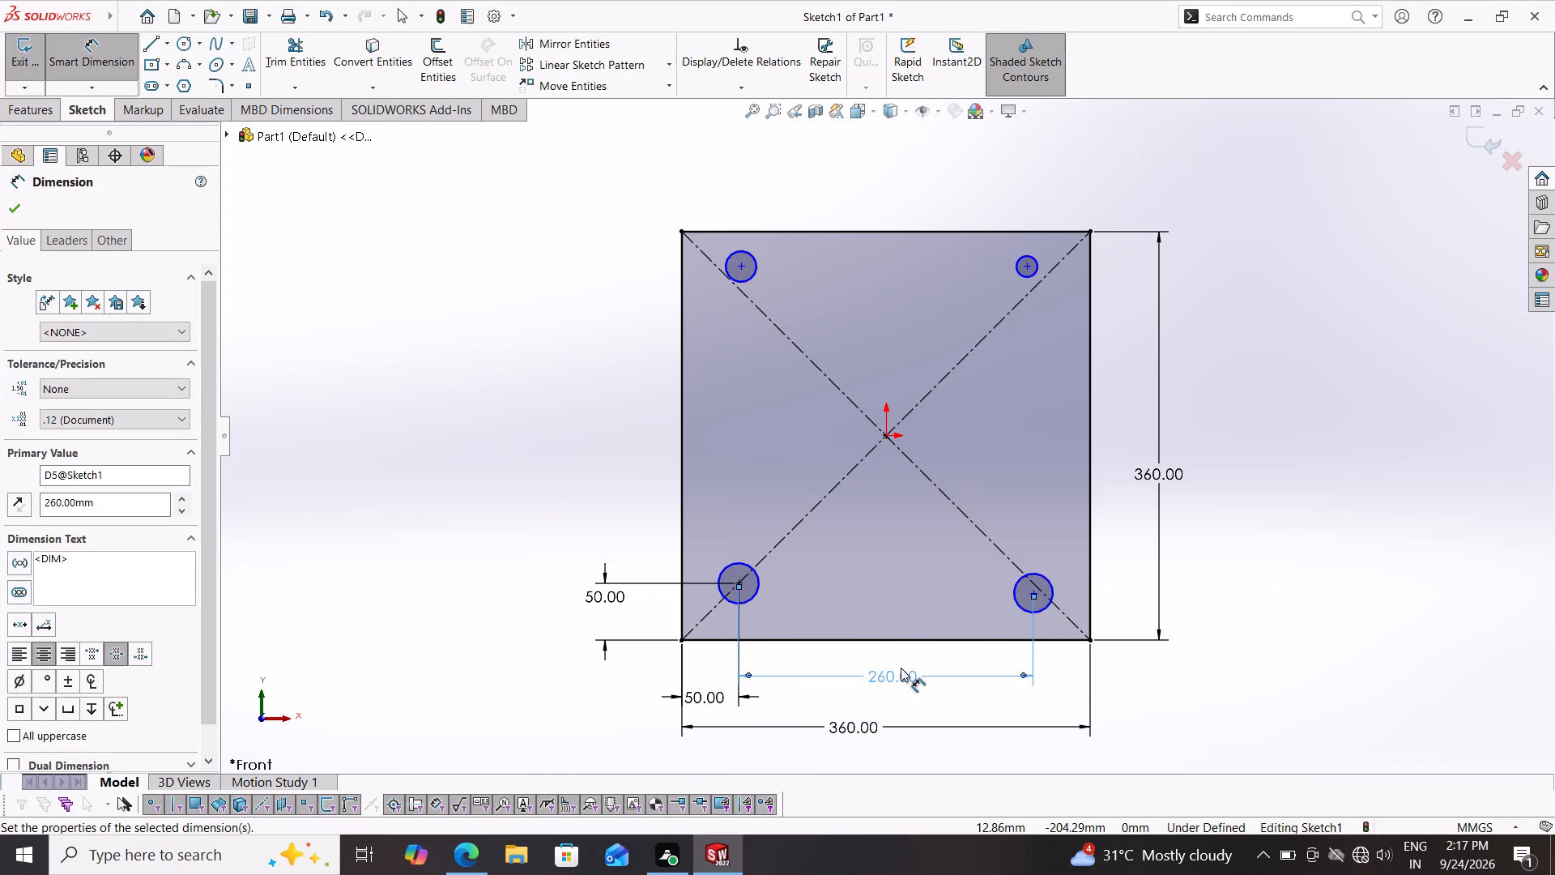
{"action": "left_click", "coordinate": [1037, 591]}
{"action": "left_click", "coordinate": [1091, 638]}
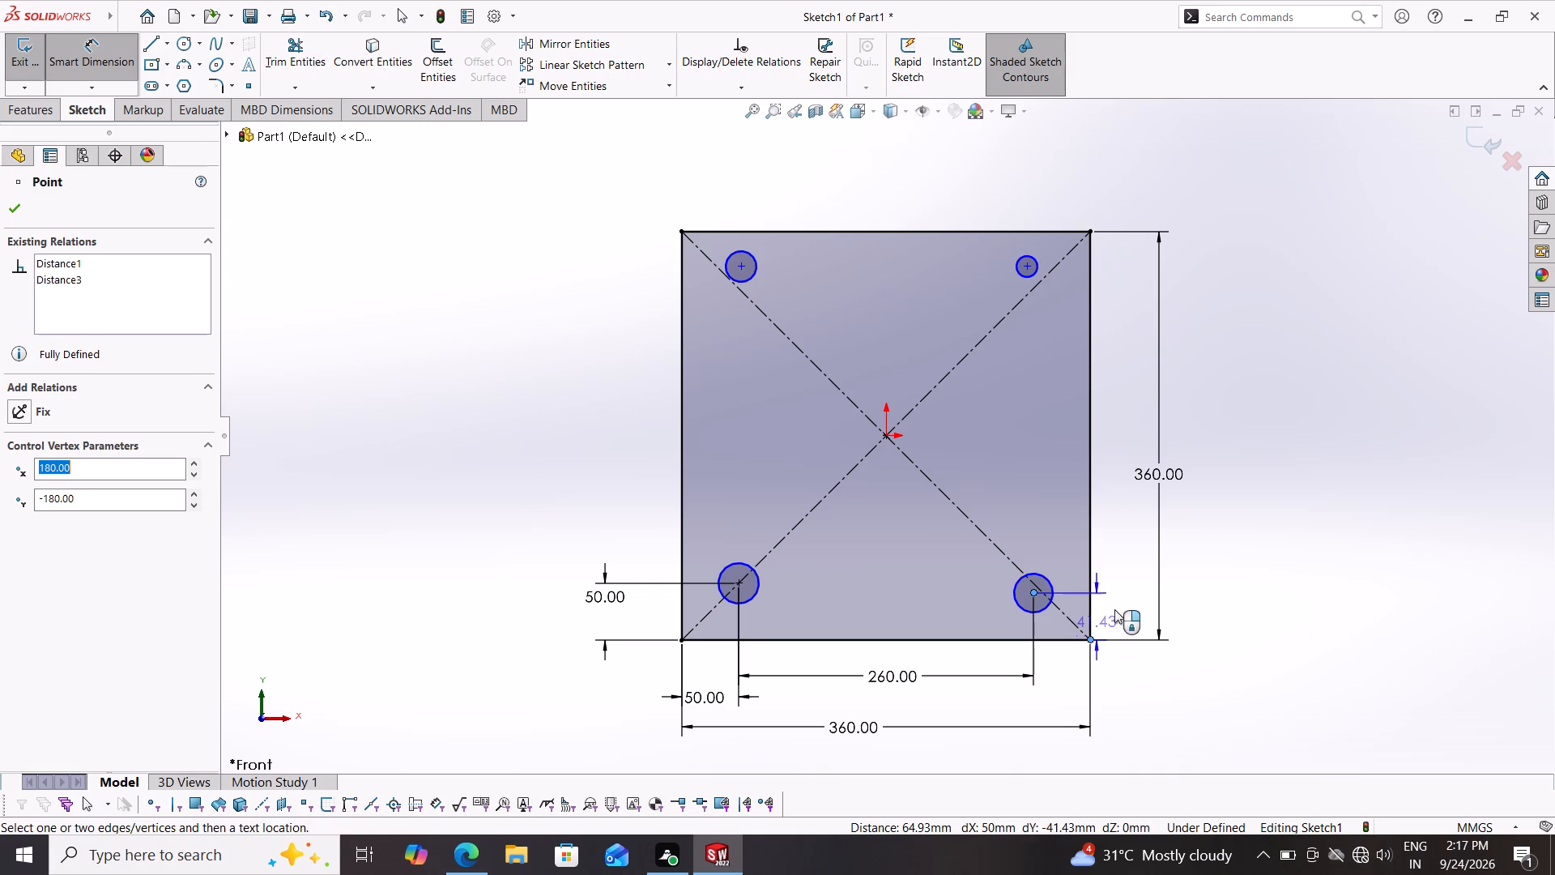
{"action": "left_click", "coordinate": [1127, 604]}
{"action": "type", "text": "50"}
{"action": "key", "text": "Return"}
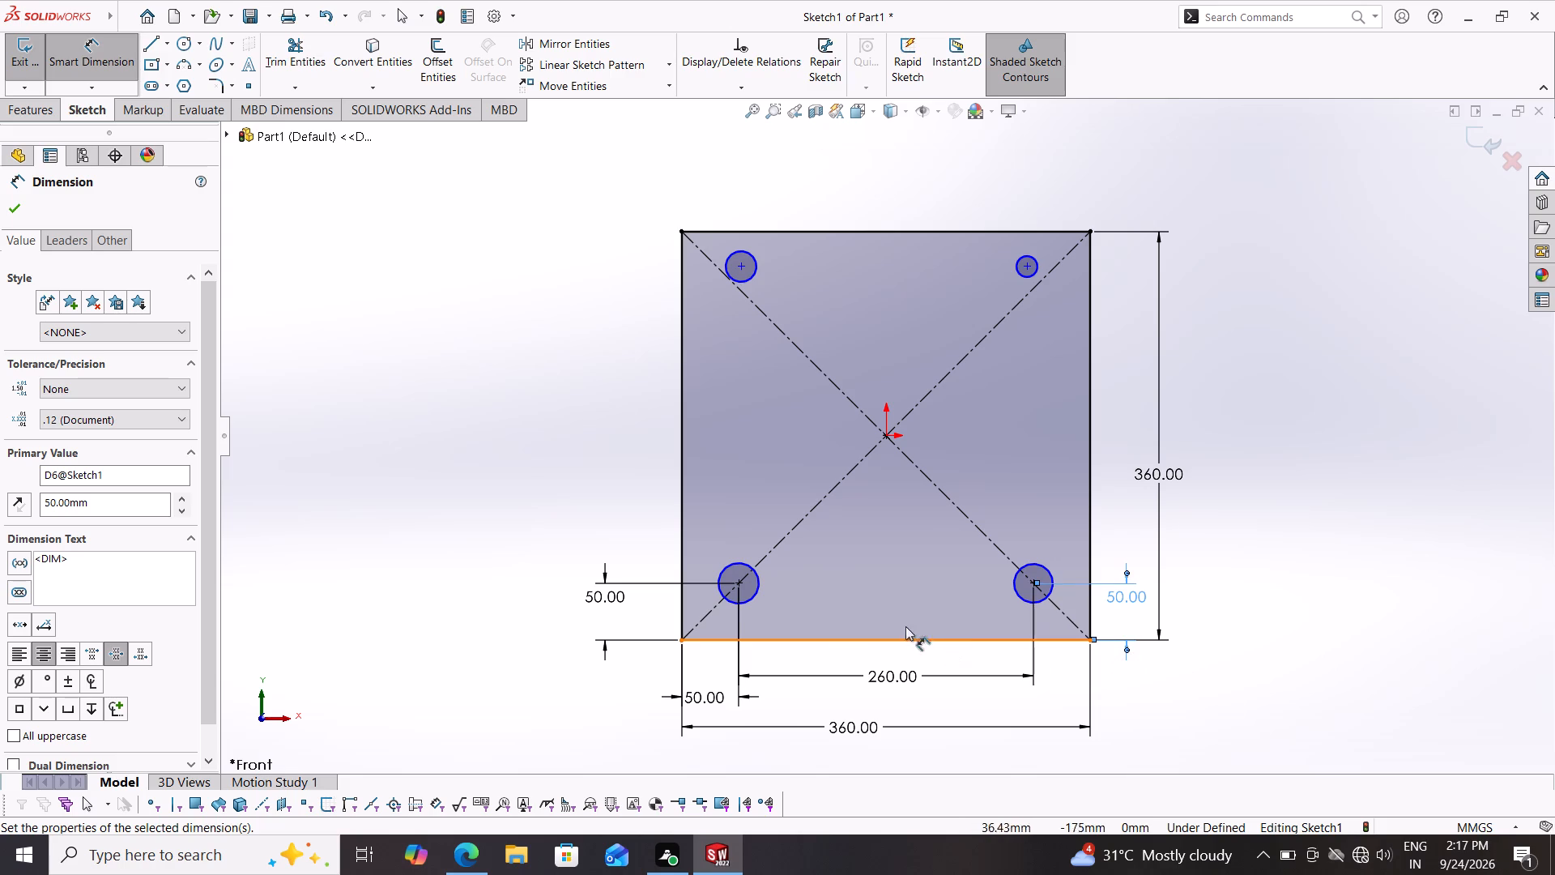
Dimension the lower-left circle's diameter at 60 mm.
{"action": "left_click", "coordinate": [759, 583]}
{"action": "left_click", "coordinate": [799, 581]}
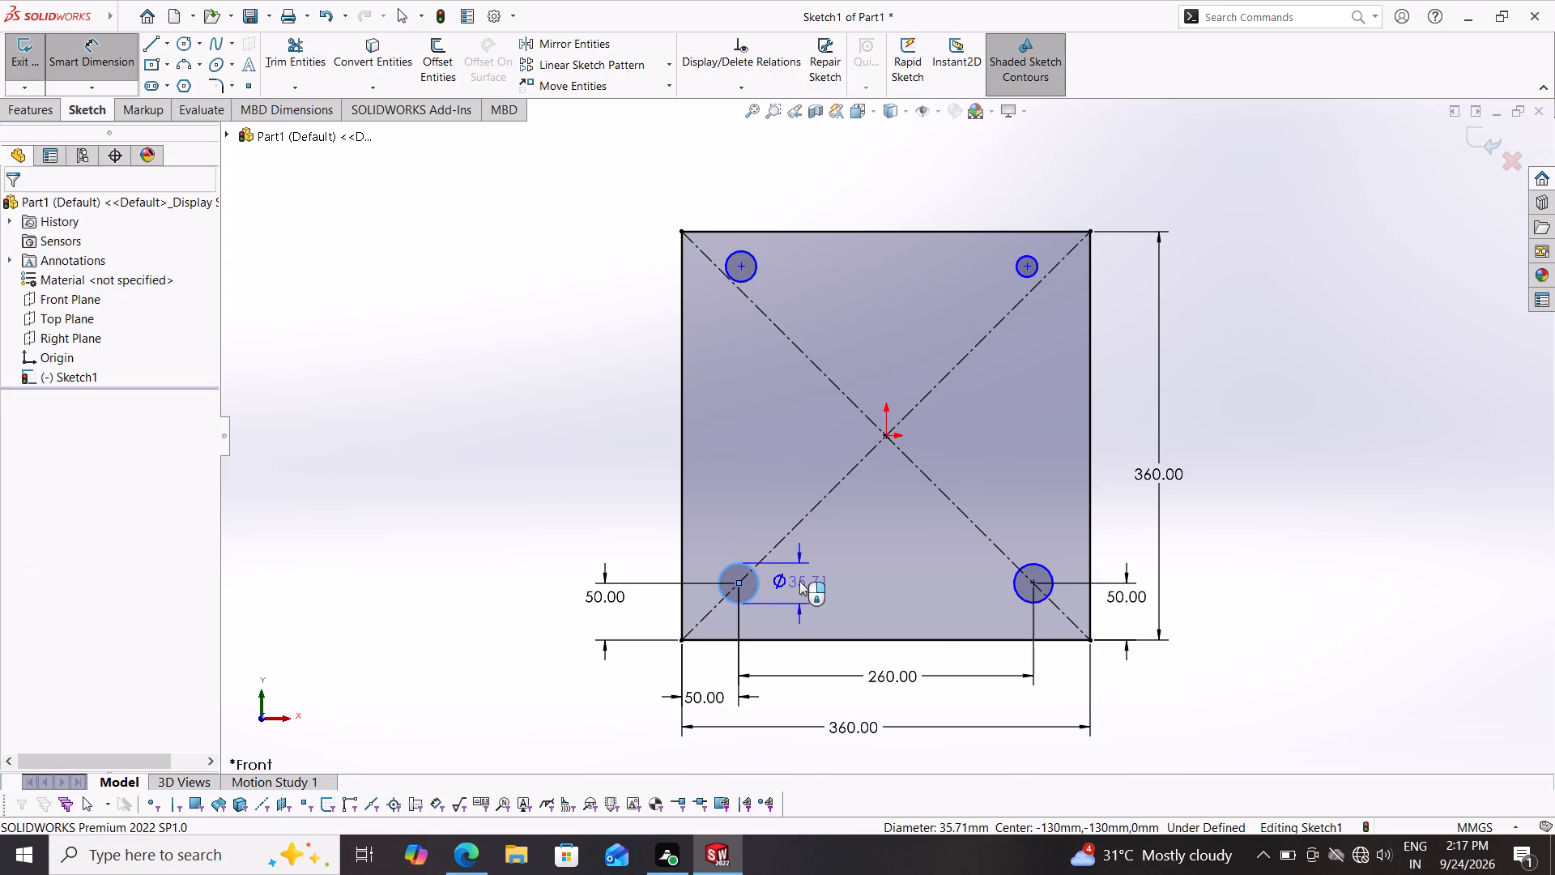
{"action": "type", "text": "60"}
{"action": "key", "text": "Return"}
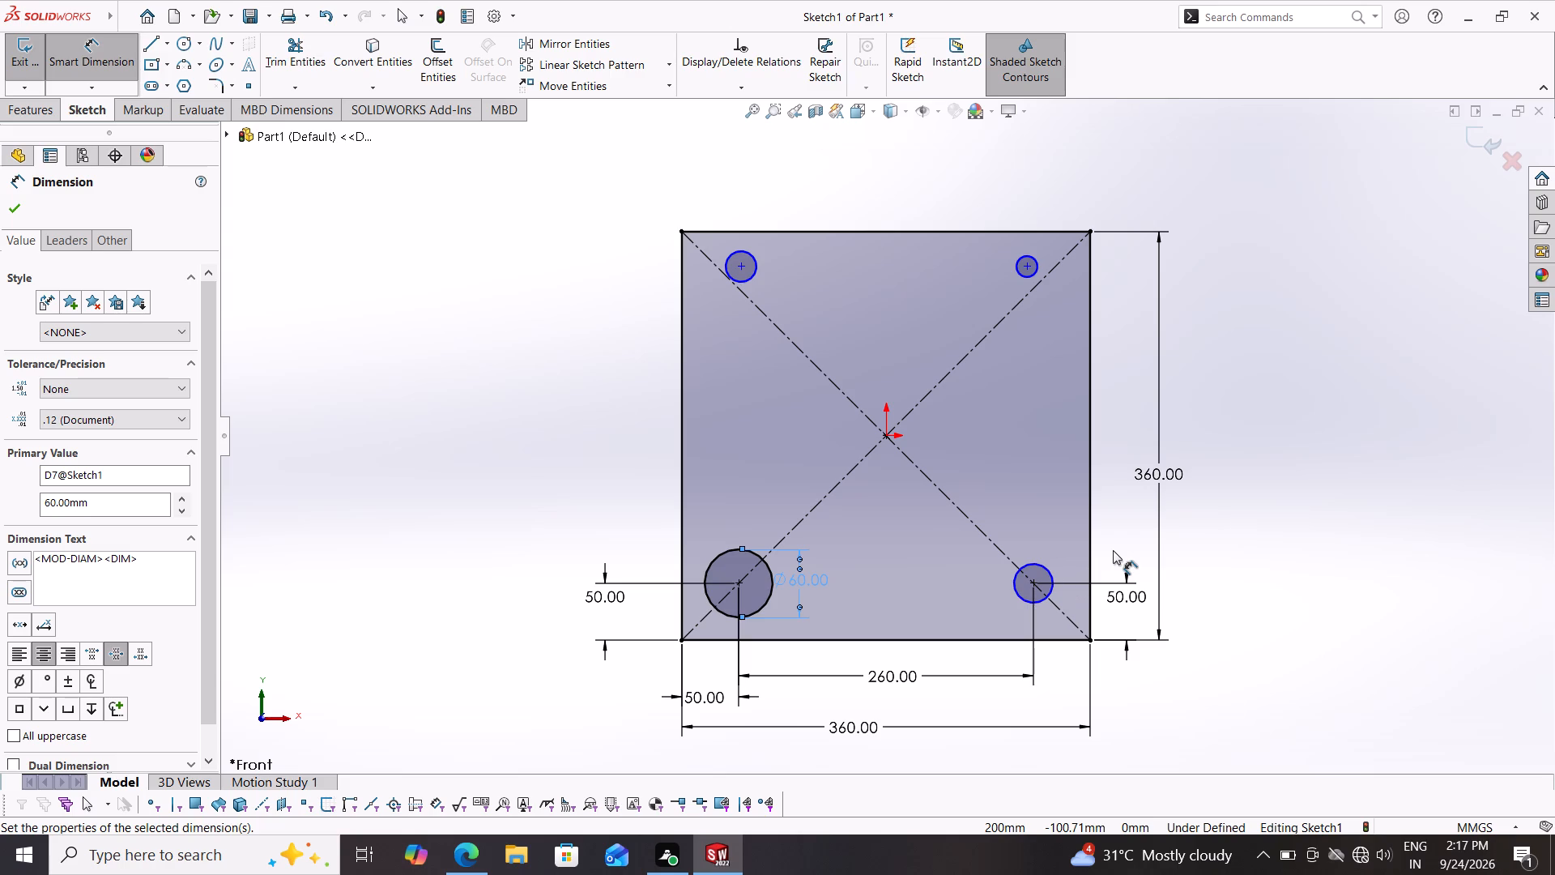
Set the lower-left circle's diameter to 30 mm.
{"action": "double_click", "coordinate": [804, 583]}
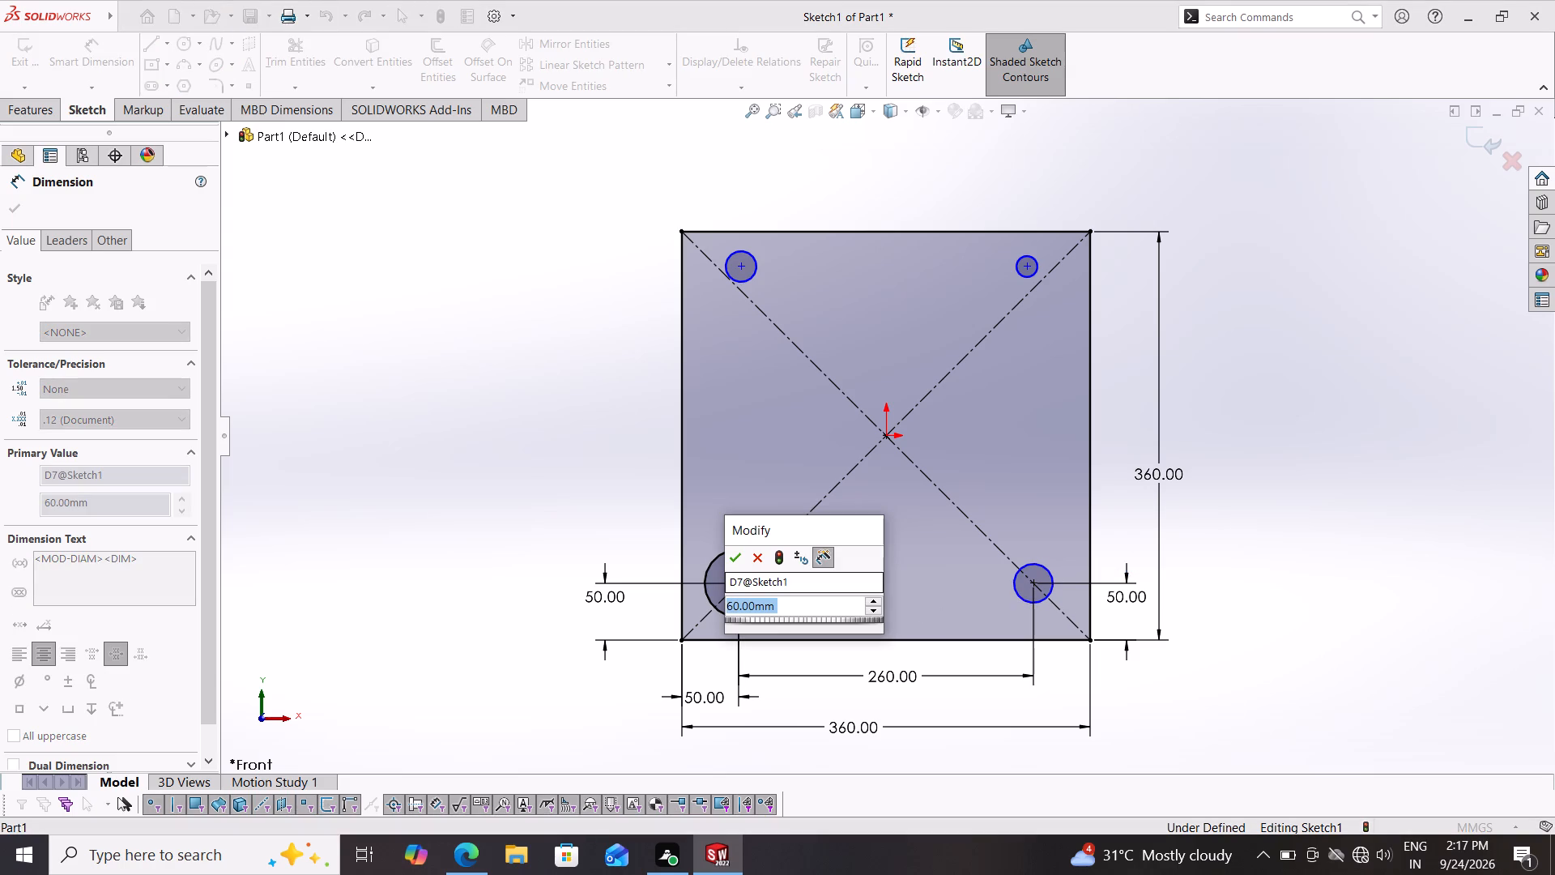
{"action": "type", "text": "30"}
{"action": "key", "text": "Return"}
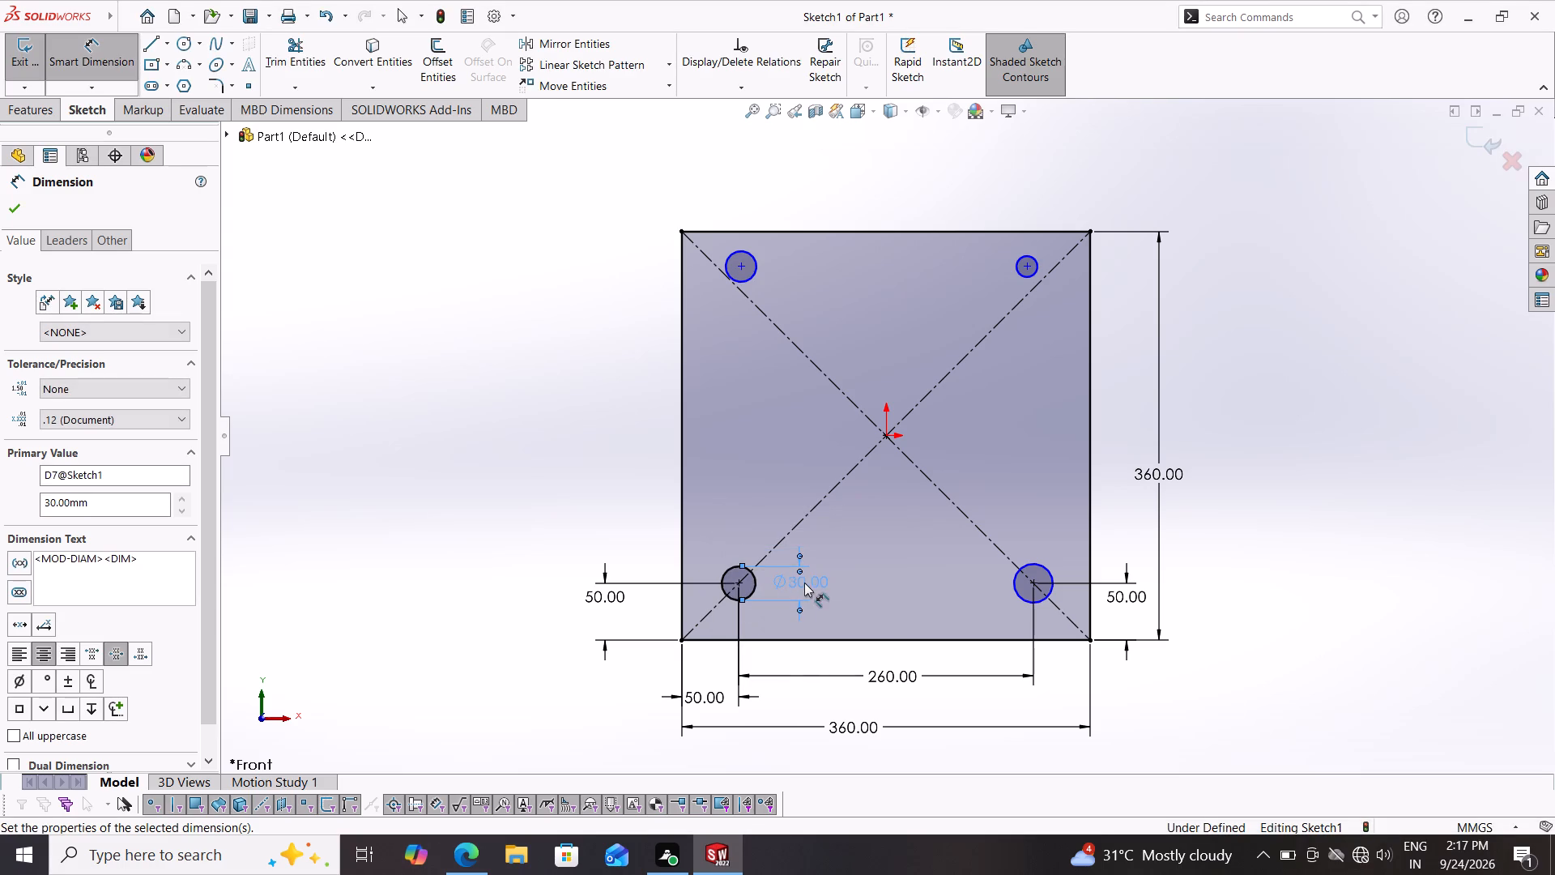
Dimension the lower-right circle's diameter at 30 mm.
{"action": "left_click", "coordinate": [1051, 594]}
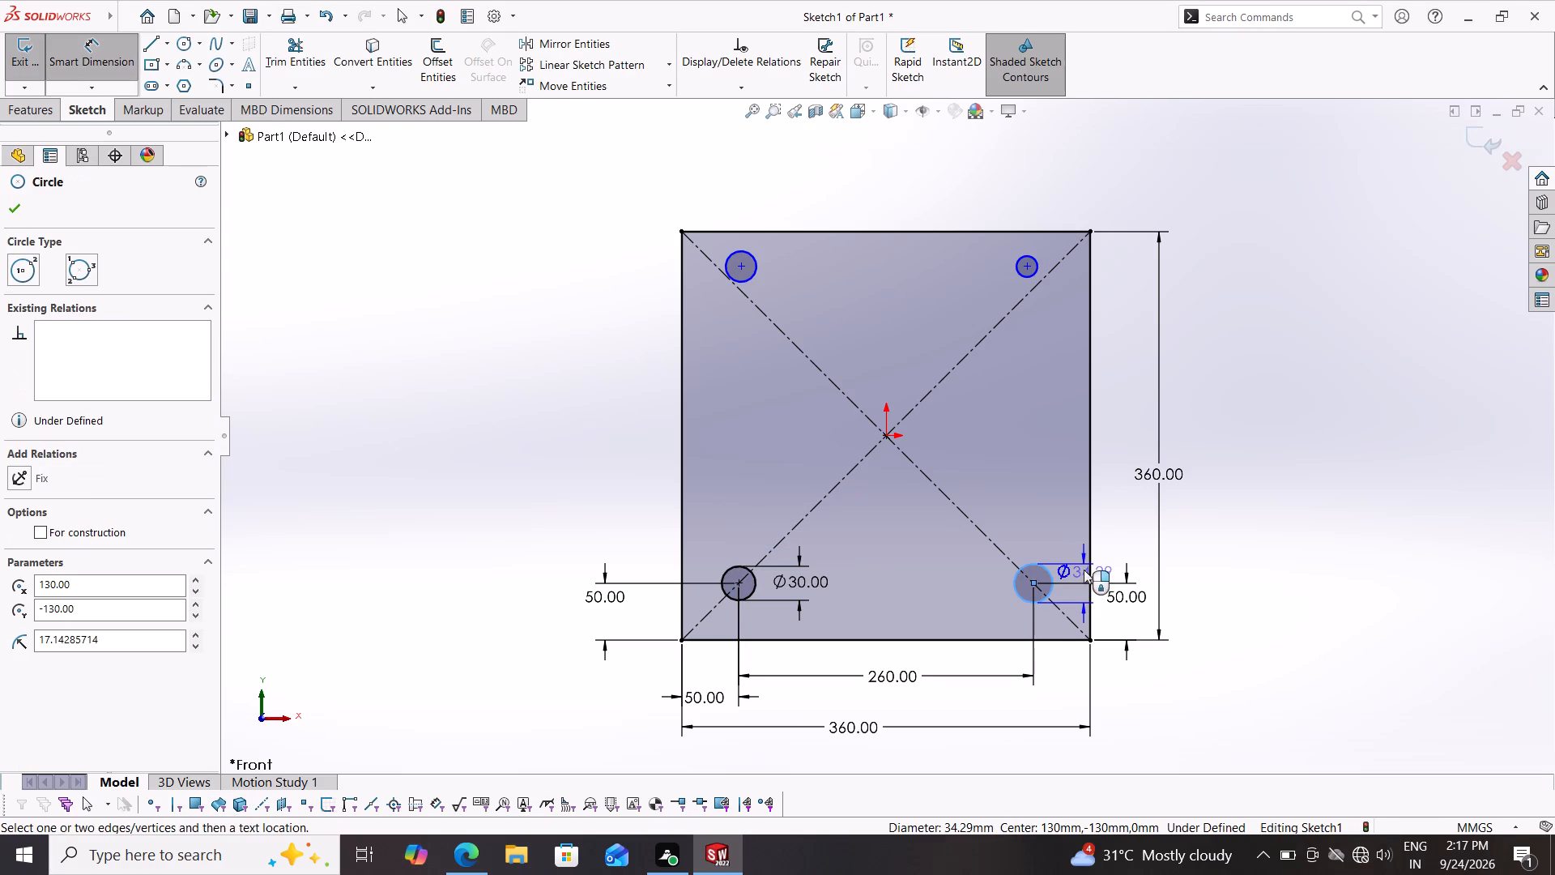
{"action": "left_click", "coordinate": [1080, 578]}
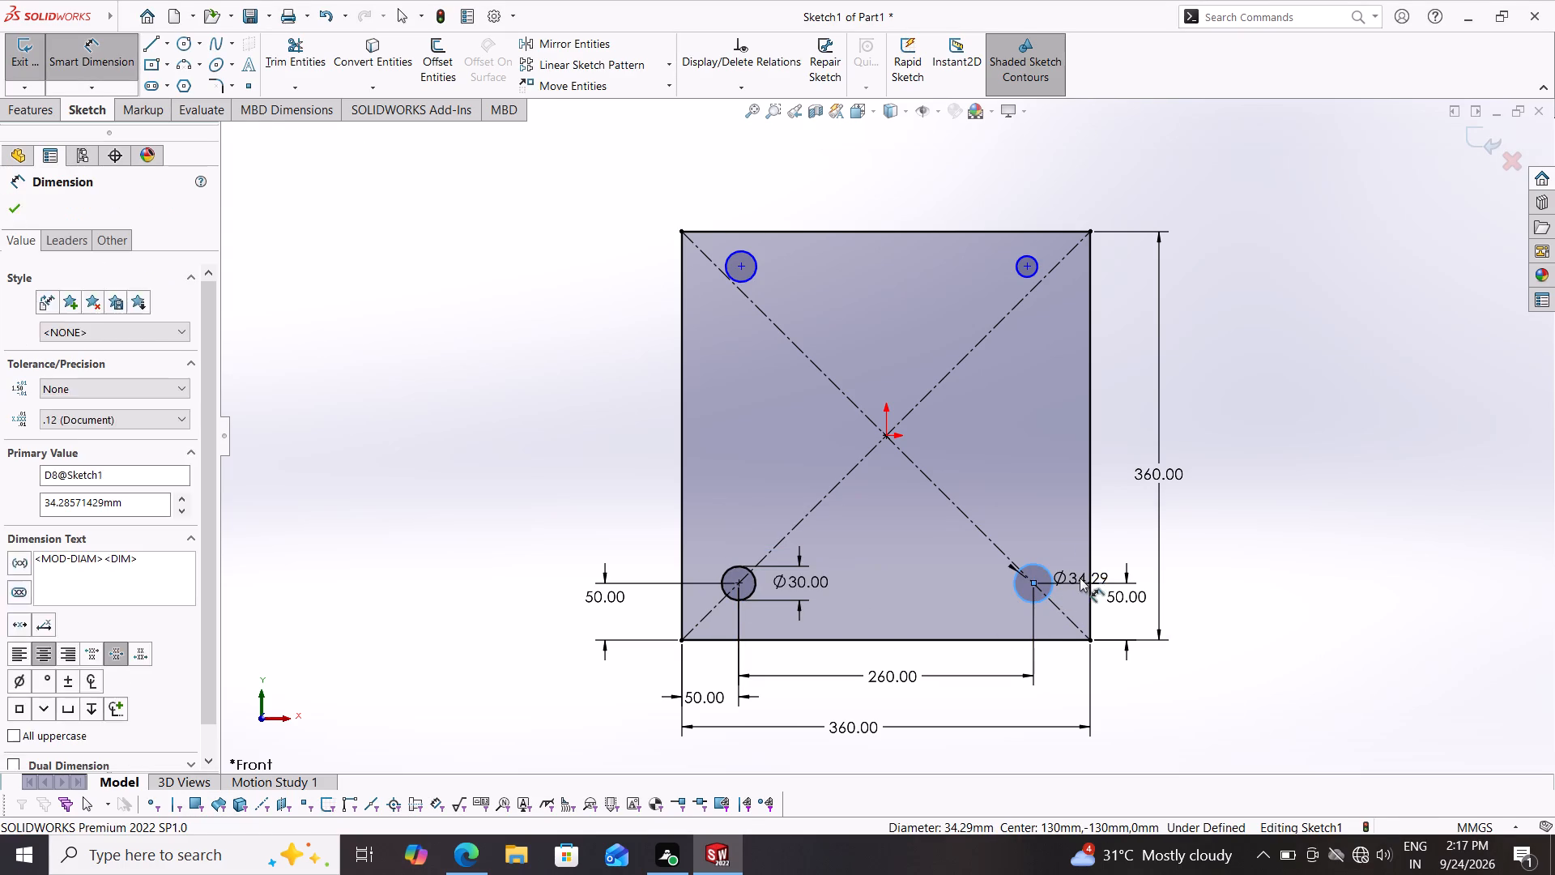
{"action": "type", "text": "30"}
{"action": "key", "text": "Return"}
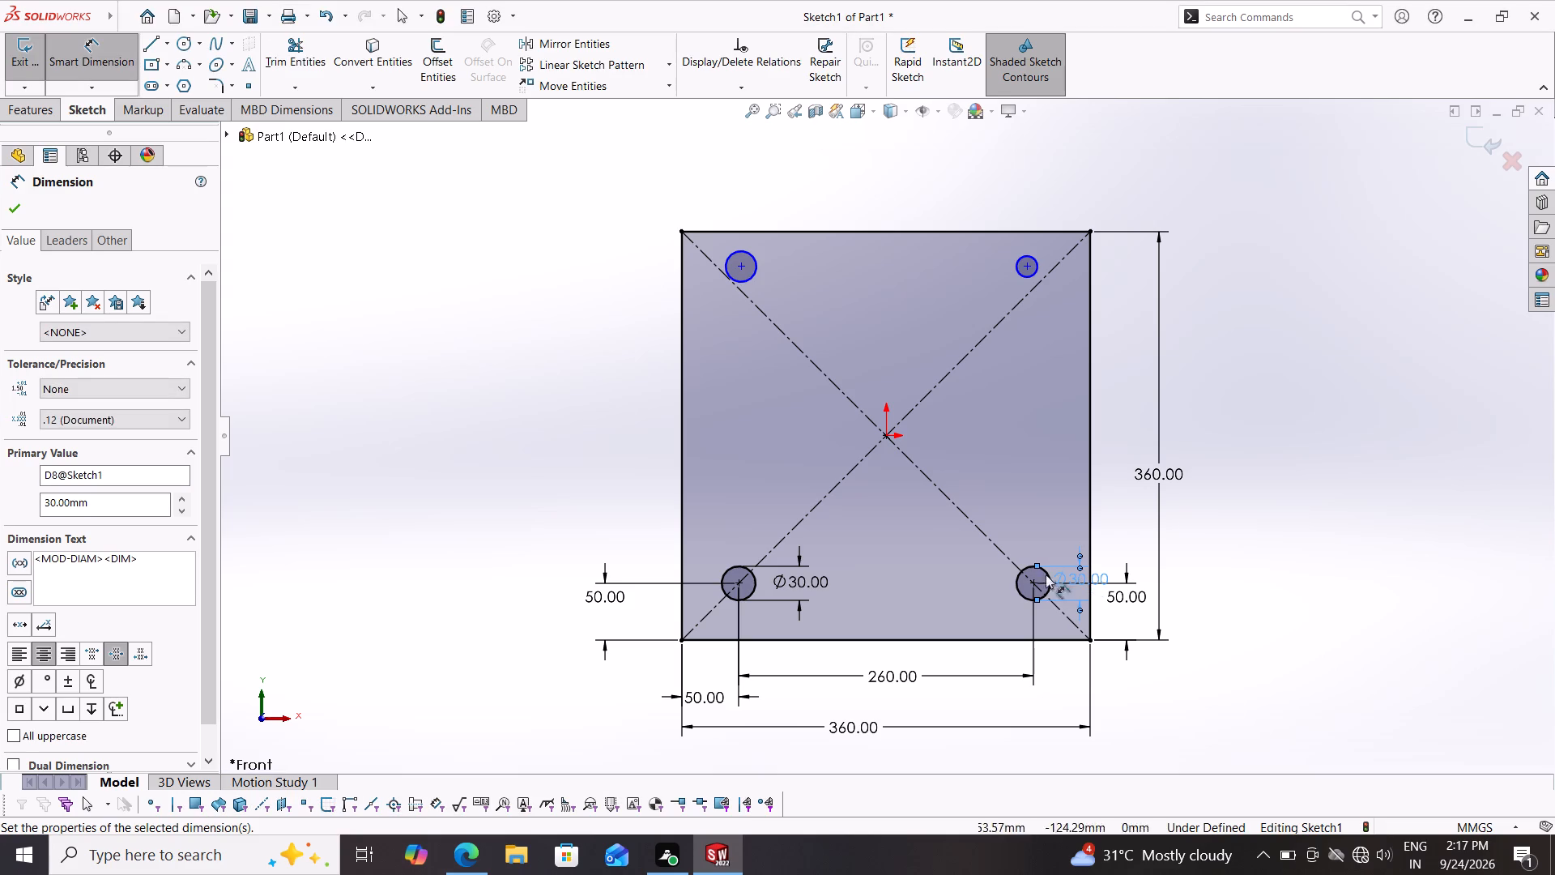
Dimension the upper-left circle's centre 50 mm vertically from the square's upper-left corner.
{"action": "left_click", "coordinate": [683, 233]}
{"action": "left_click", "coordinate": [739, 267]}
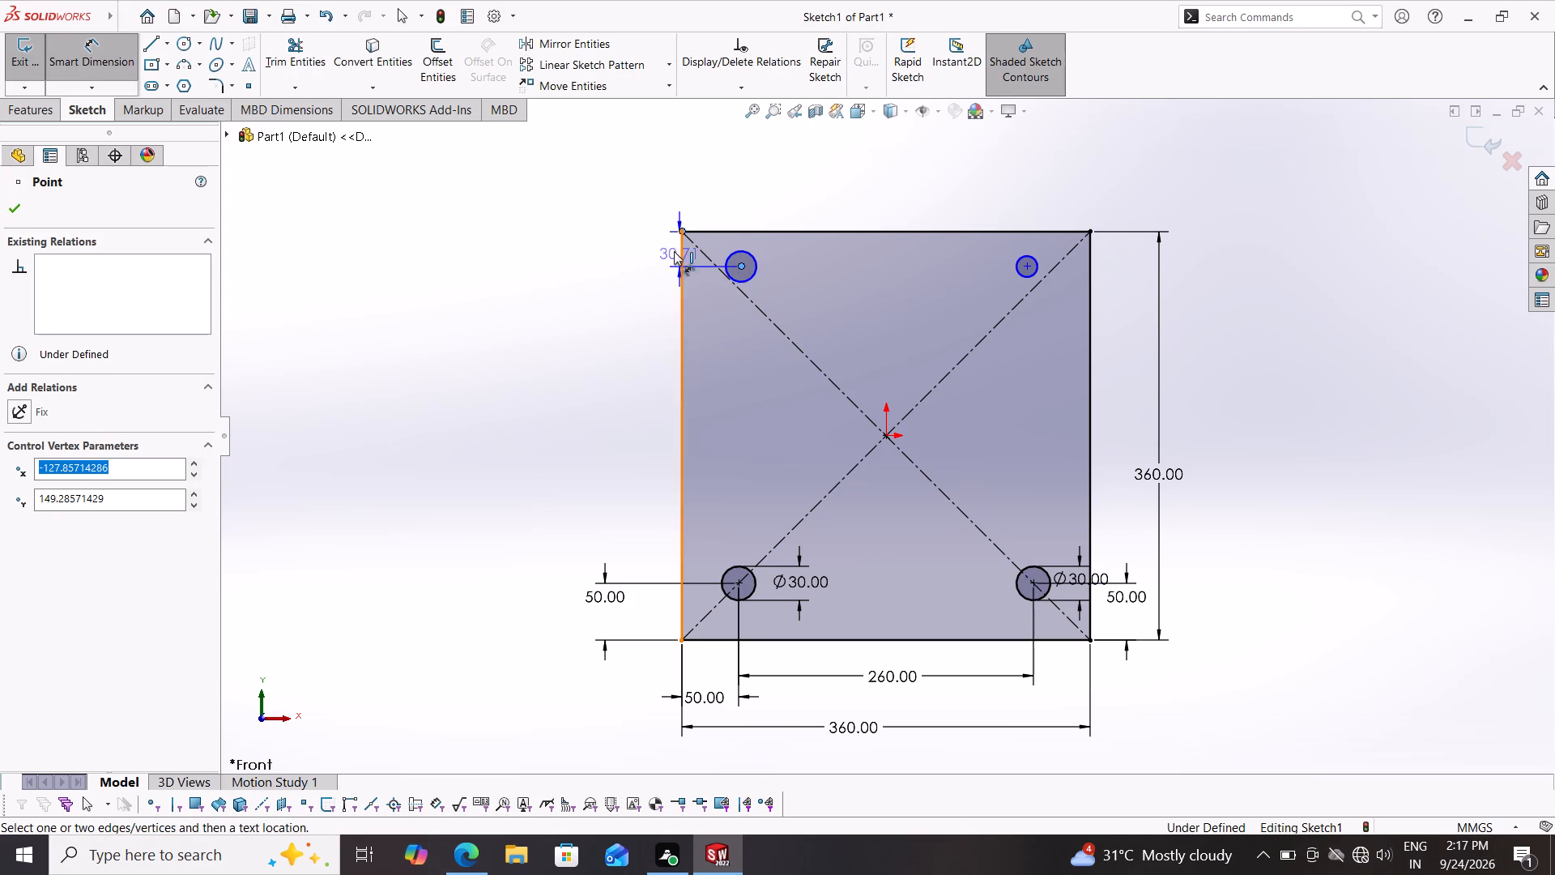
{"action": "left_click", "coordinate": [617, 258]}
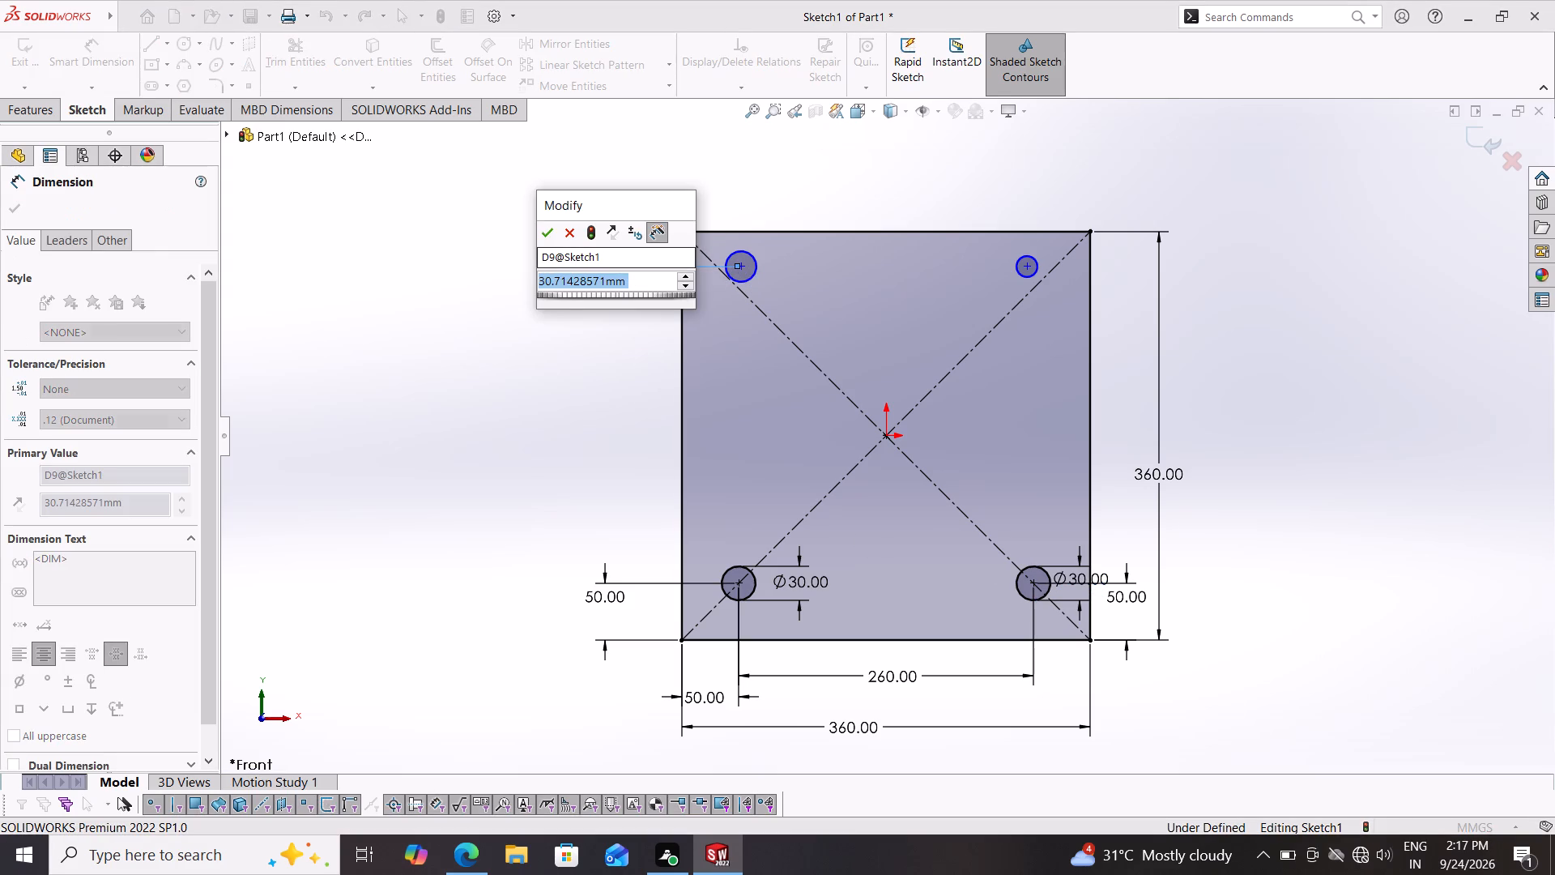
{"action": "type", "text": "50"}
{"action": "key", "text": "Return"}
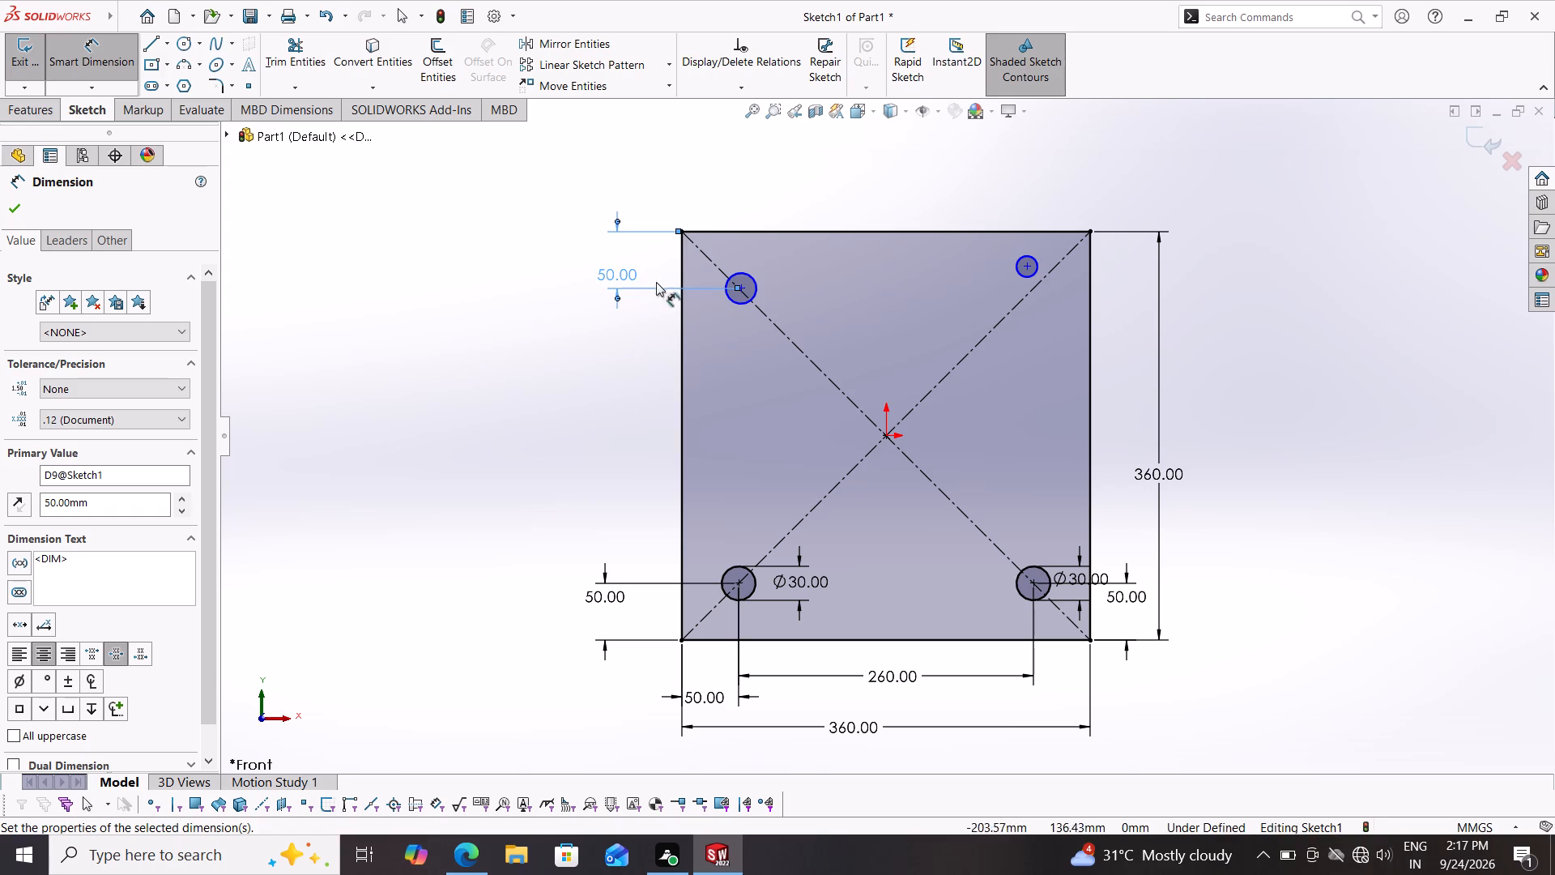
Dimension the upper-left circle's centre 50 mm horizontally from the square's upper-left corner.
{"action": "left_click", "coordinate": [744, 287]}
{"action": "left_click", "coordinate": [684, 232]}
{"action": "left_click", "coordinate": [700, 181]}
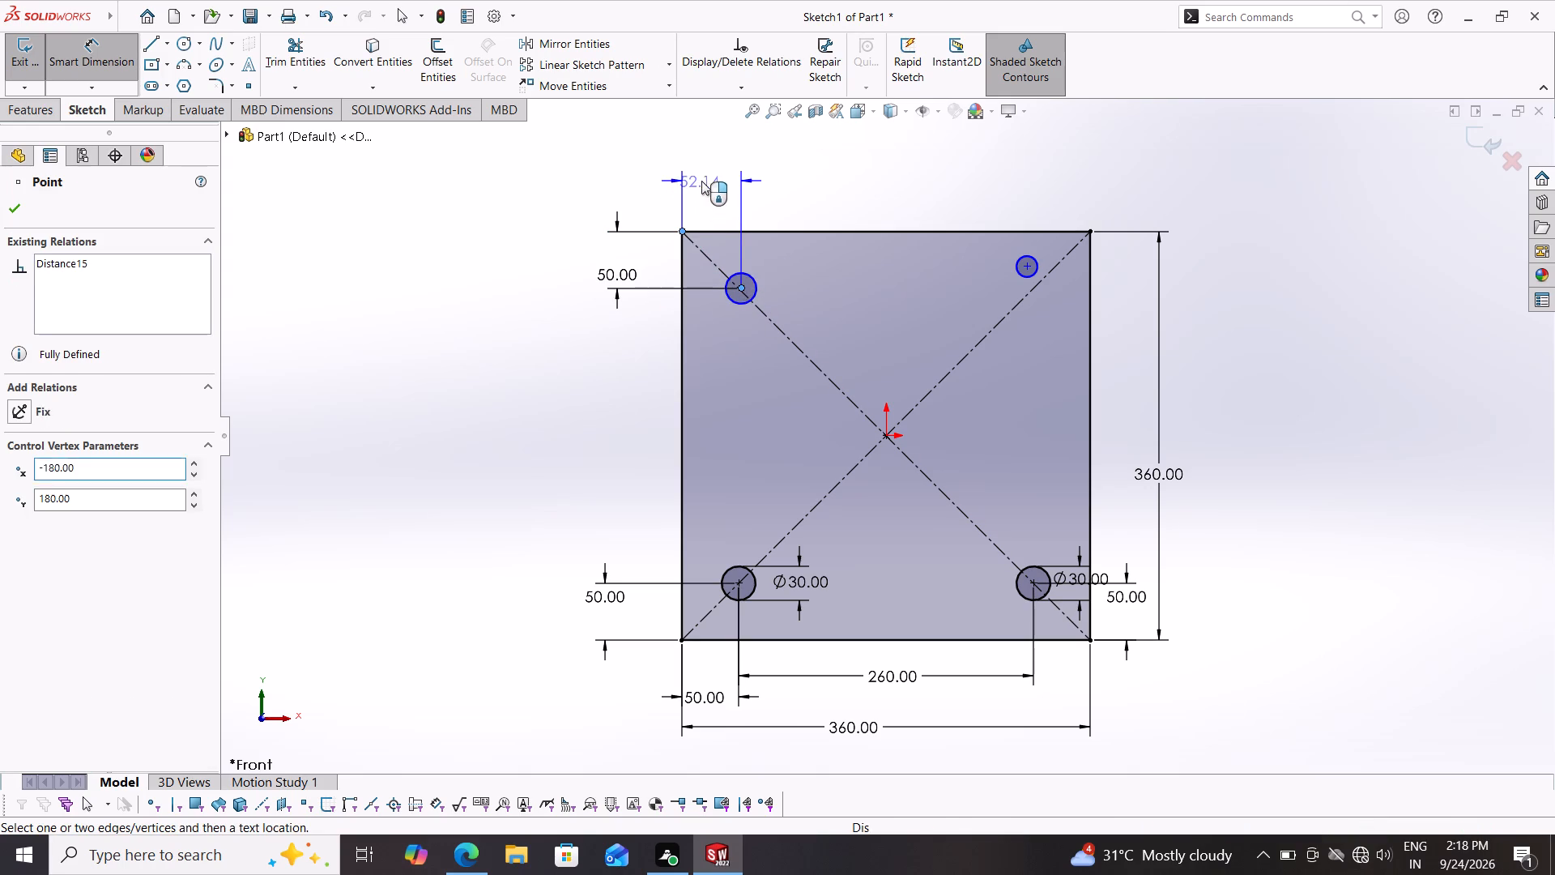
{"action": "type", "text": "50"}
{"action": "key", "text": "Return"}
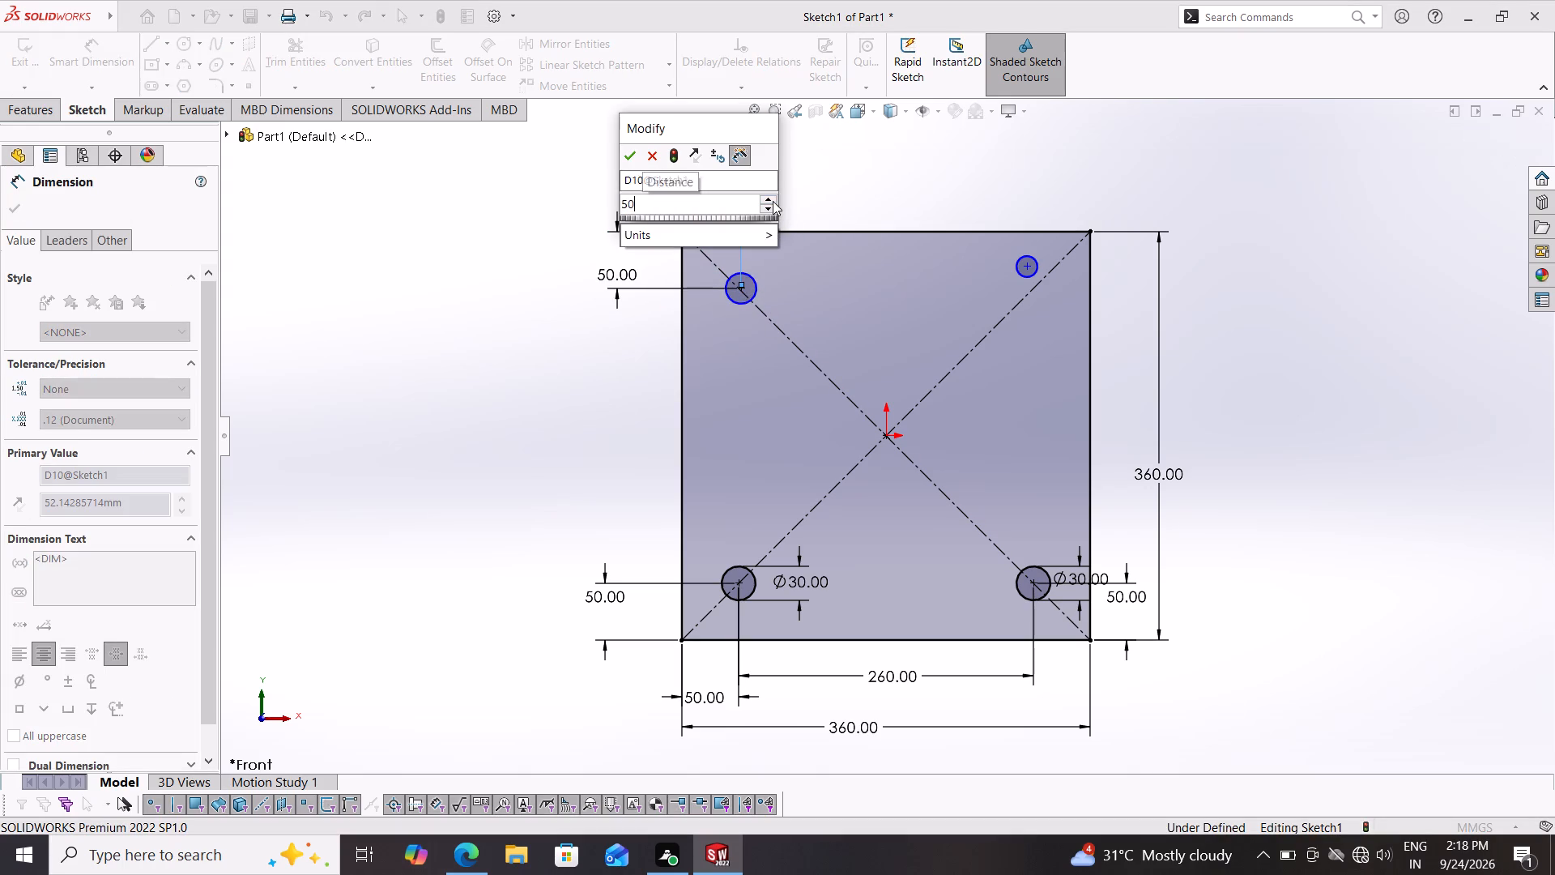
Dimension the horizontal distance between the two upper circles' centres at 260 mm.
{"action": "left_click", "coordinate": [737, 292]}
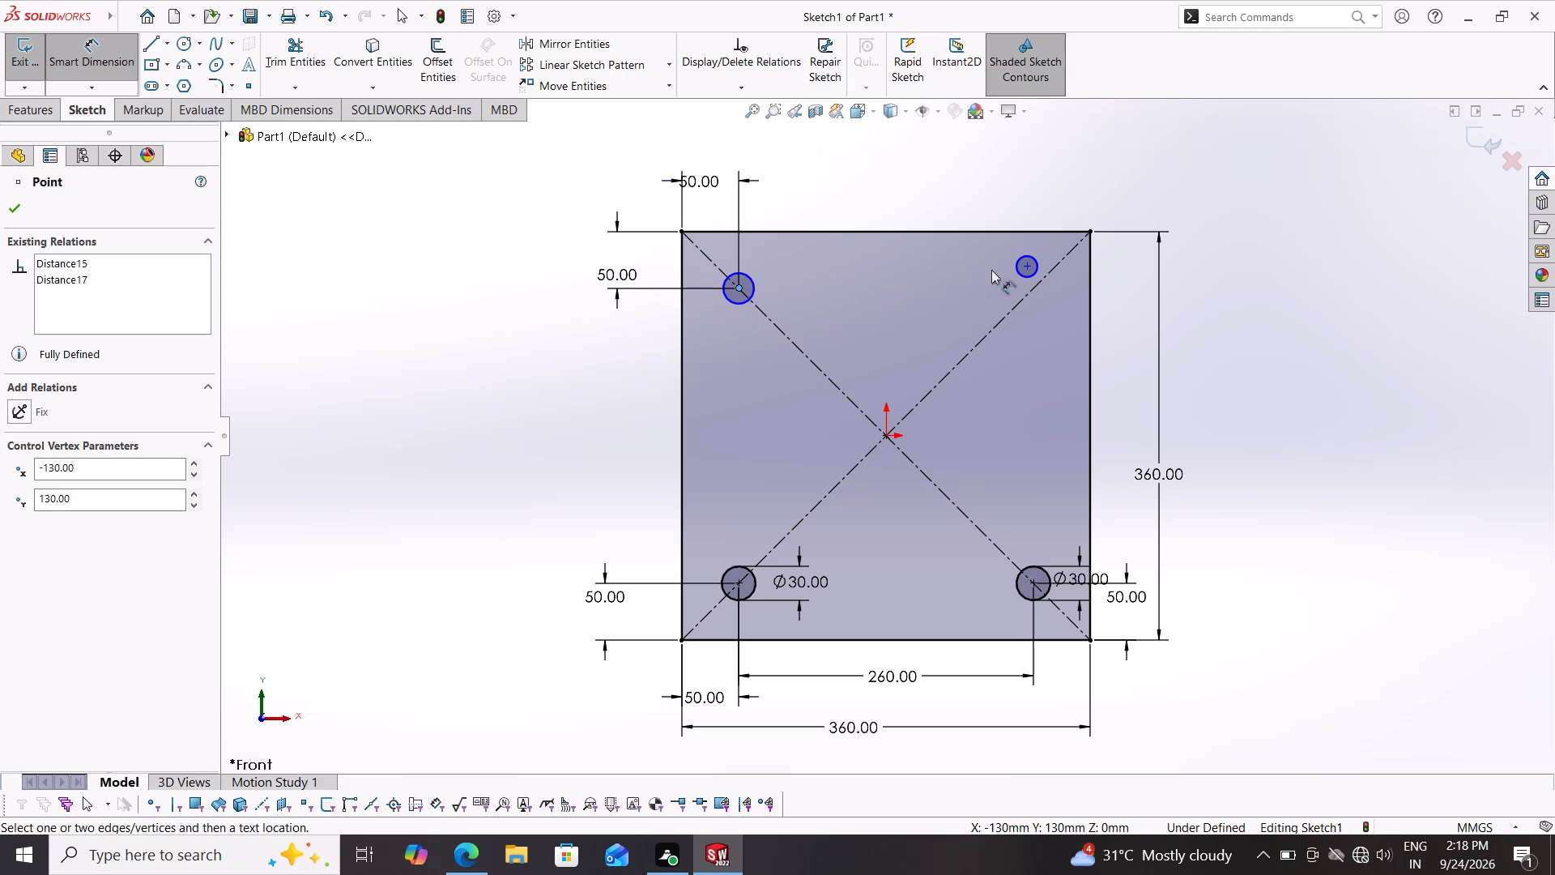
{"action": "left_click_drag", "start_coordinate": [1028, 263], "coordinate": [1015, 262]}
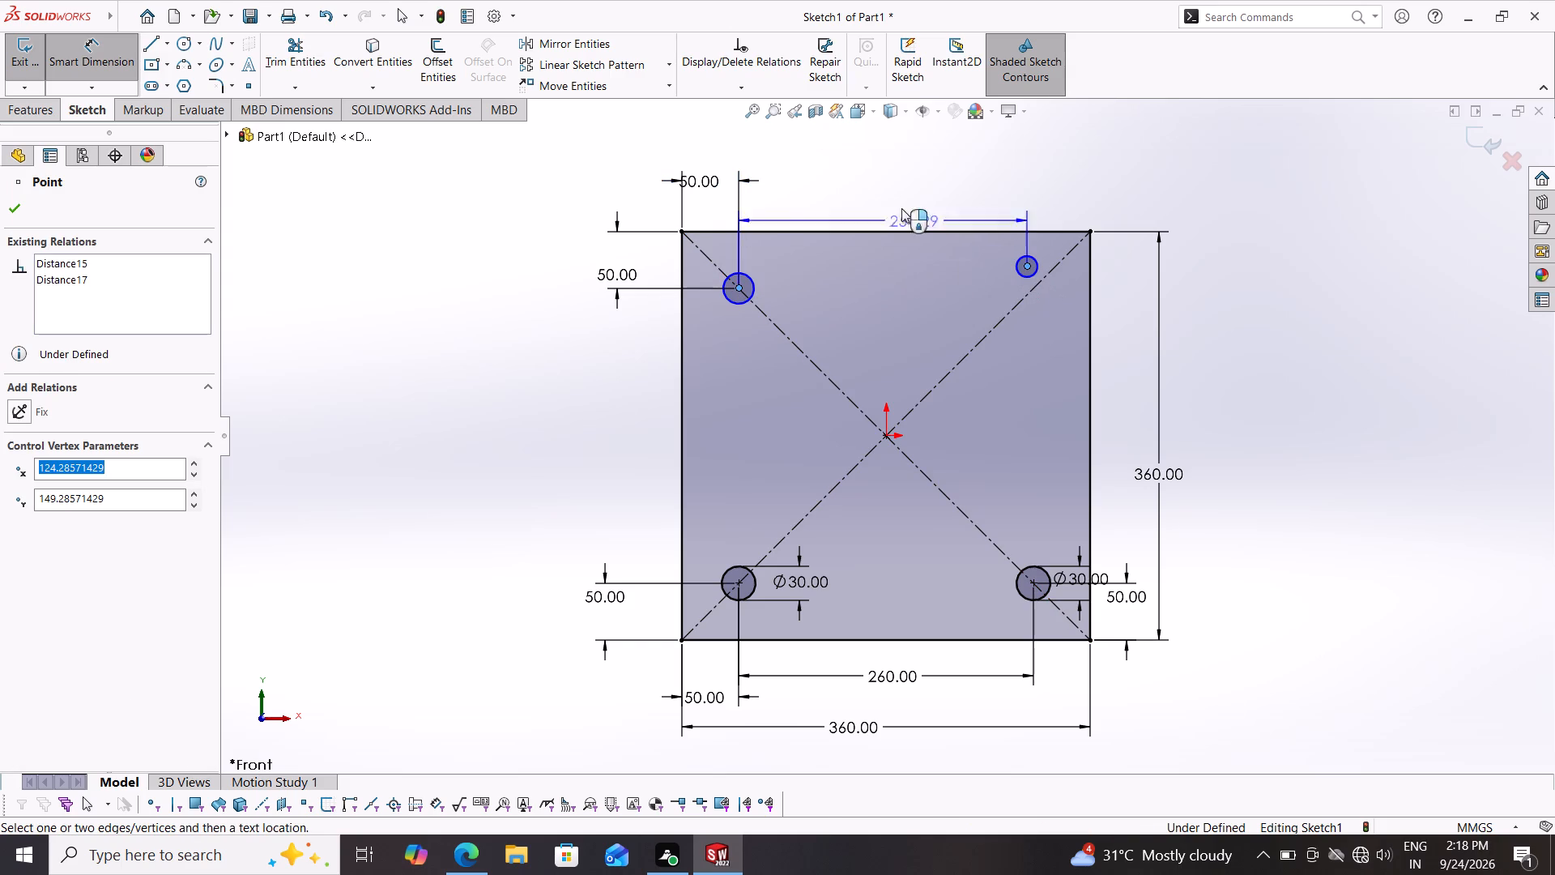
{"action": "left_click", "coordinate": [868, 175]}
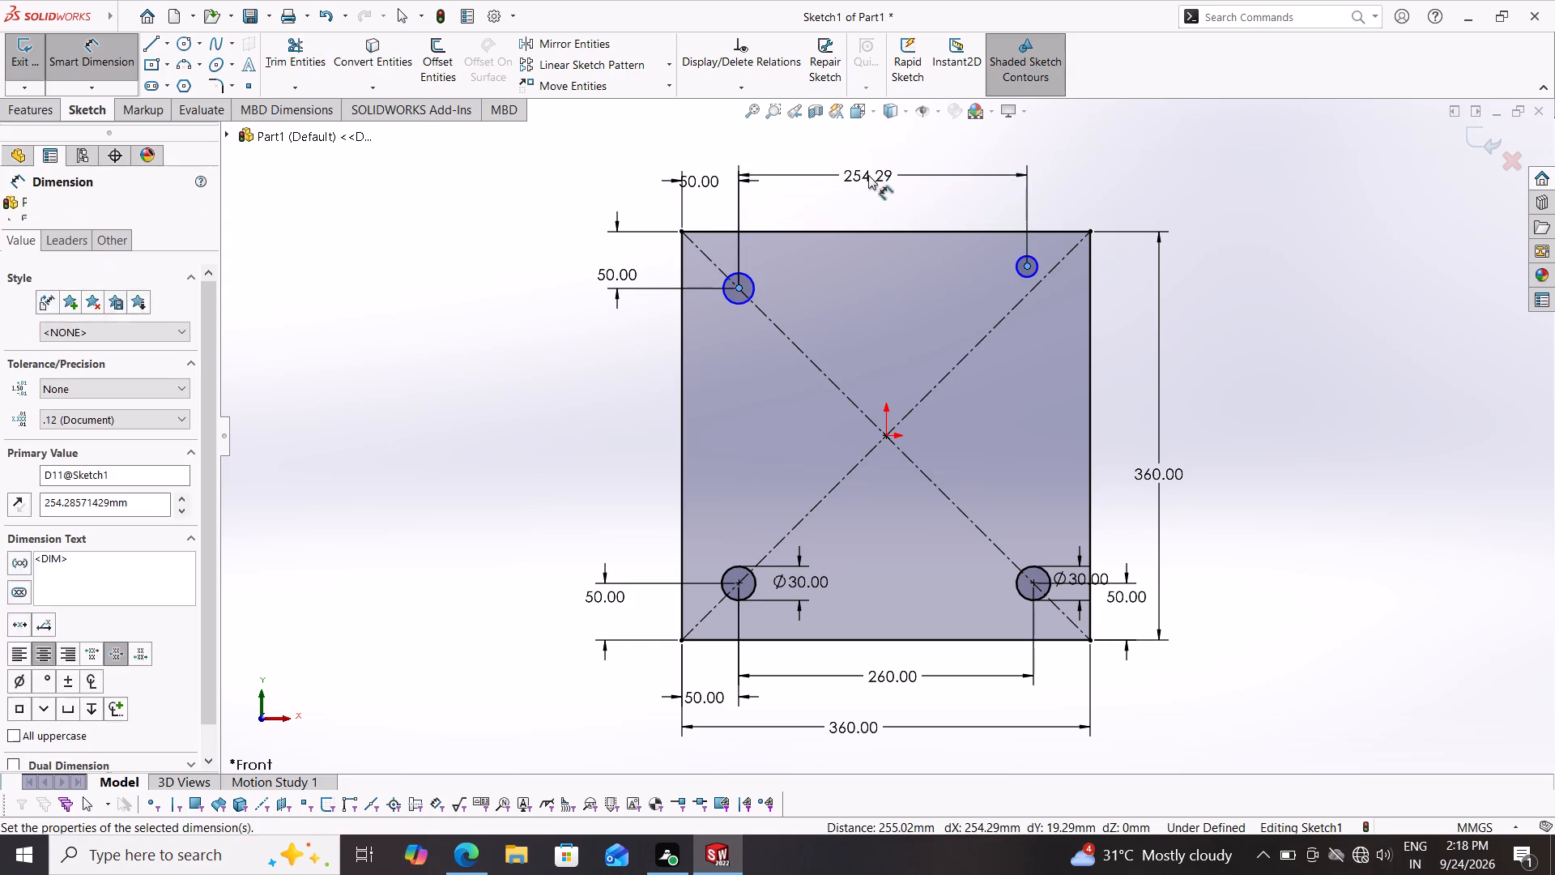
{"action": "type", "text": "260"}
{"action": "key", "text": "Return"}
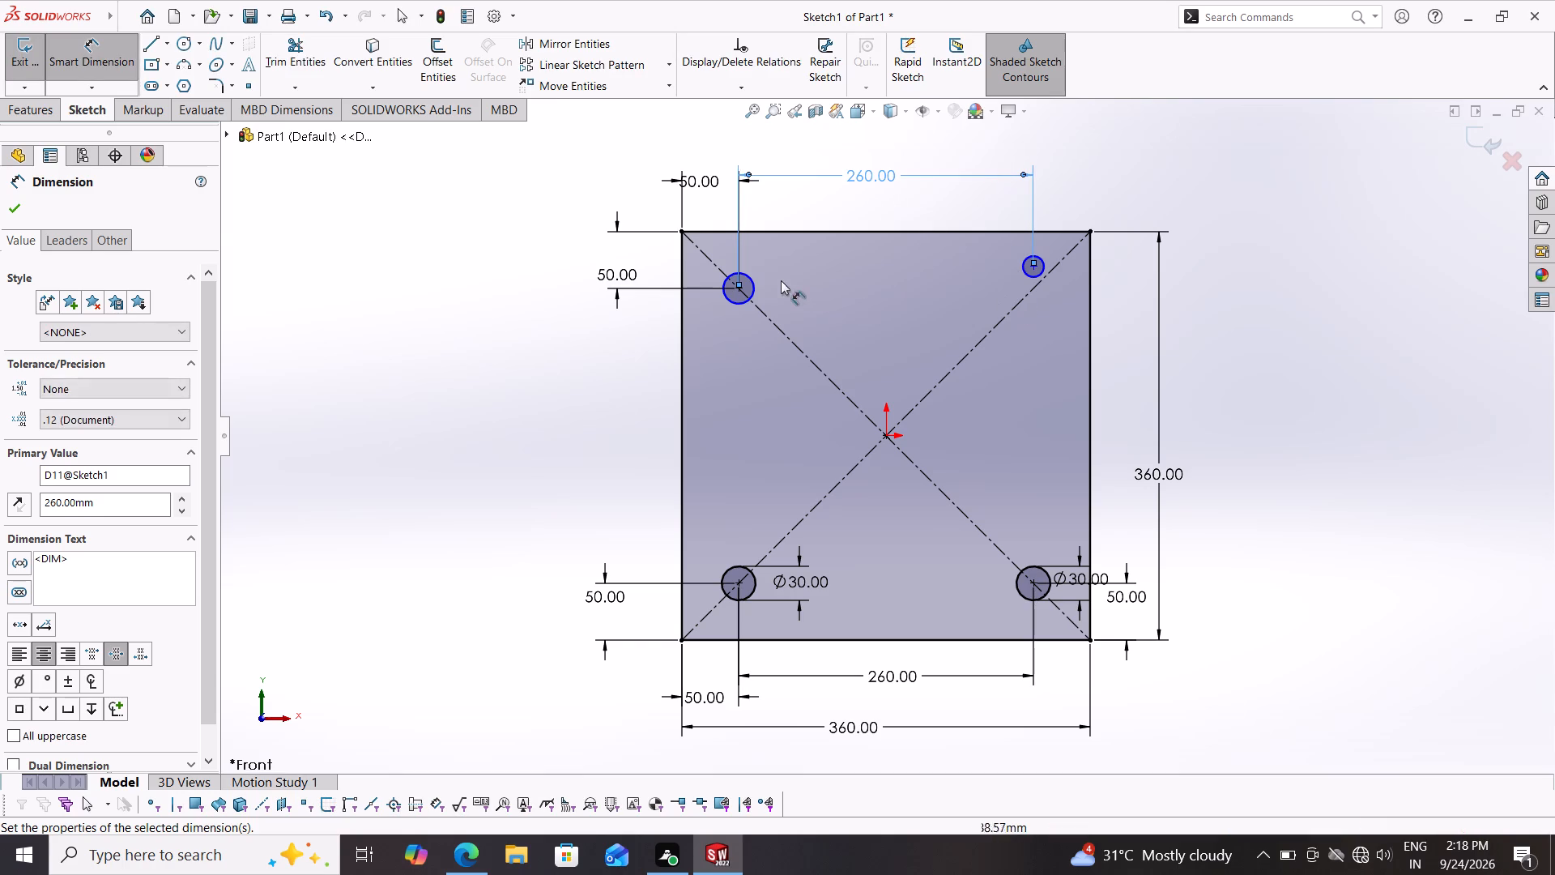
Dimension the diameters of the upper-left and upper-right circles at 30 mm each.
{"action": "left_click", "coordinate": [754, 278]}
{"action": "left_click", "coordinate": [816, 266]}
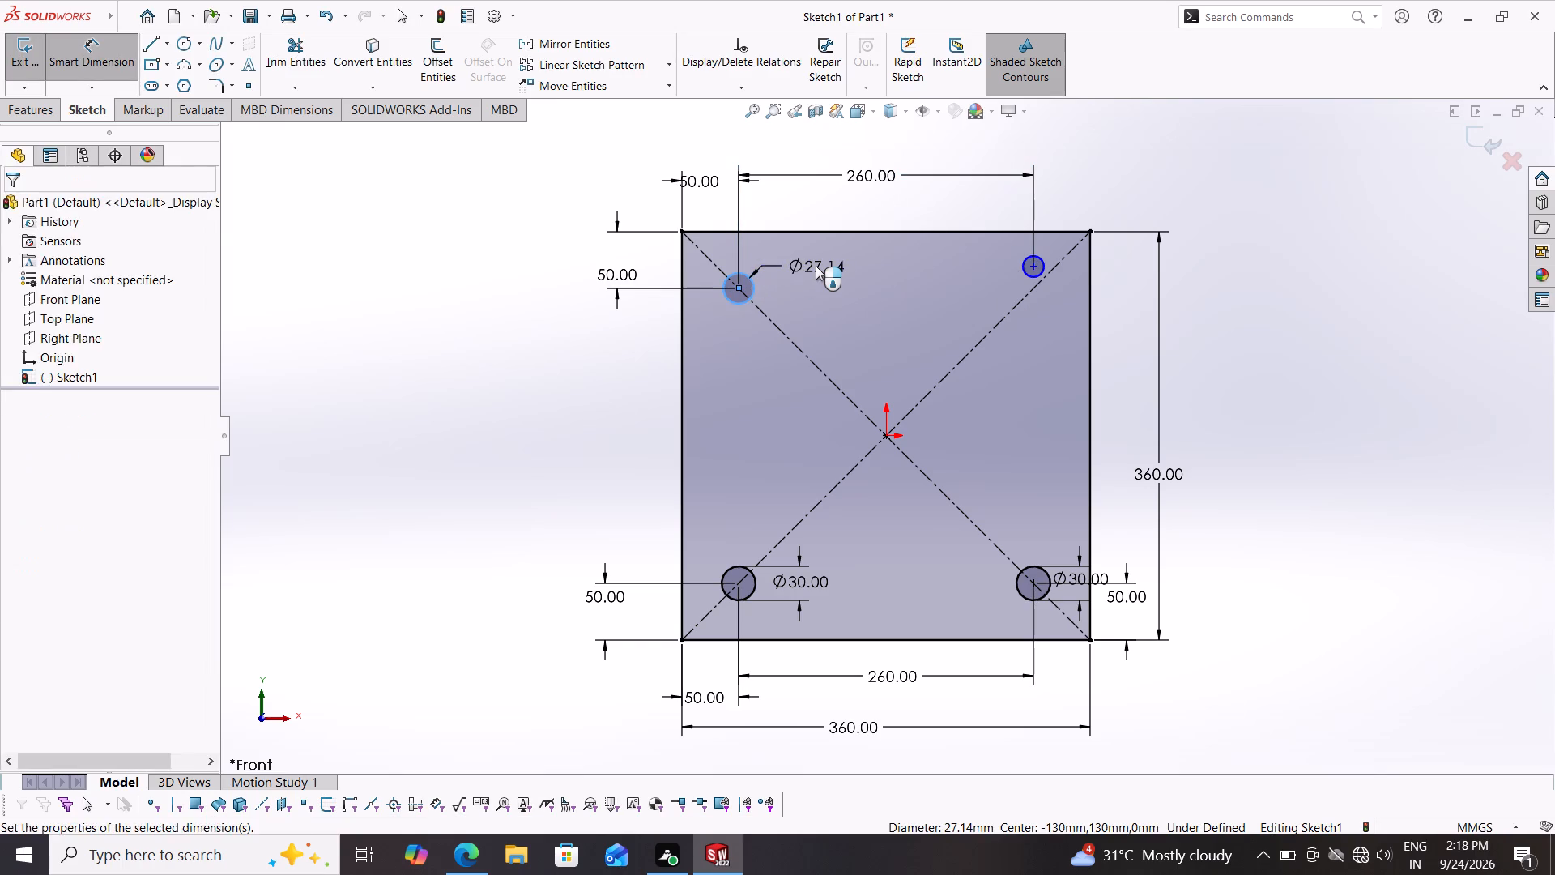
{"action": "type", "text": "30"}
{"action": "key", "text": "Return"}
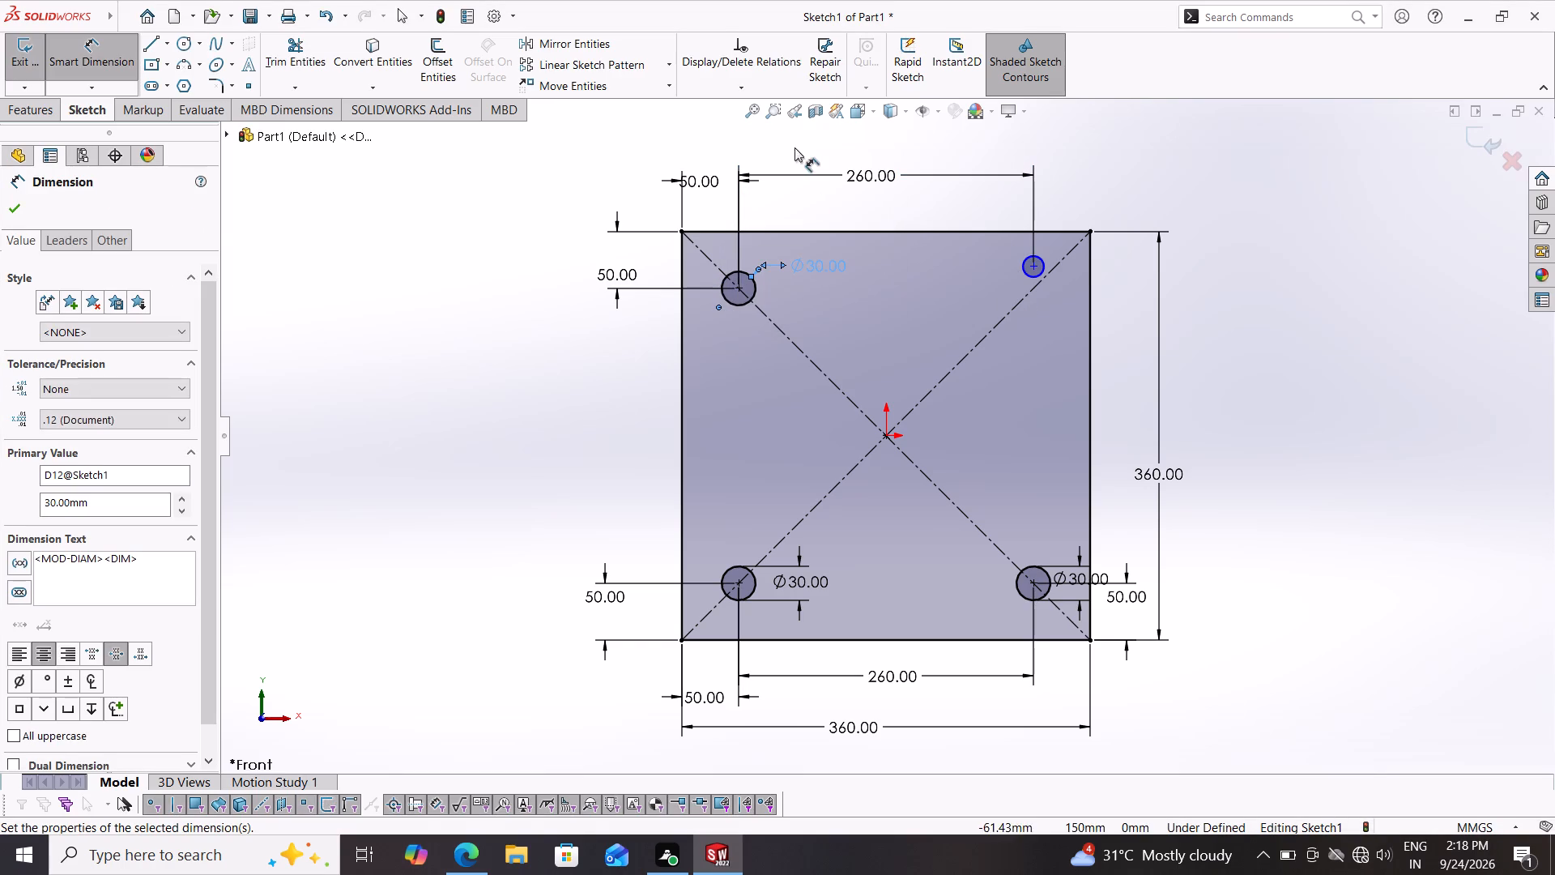
{"action": "left_click", "coordinate": [1020, 267]}
{"action": "left_click", "coordinate": [952, 283]}
{"action": "type", "text": "30"}
{"action": "key", "text": "Return"}
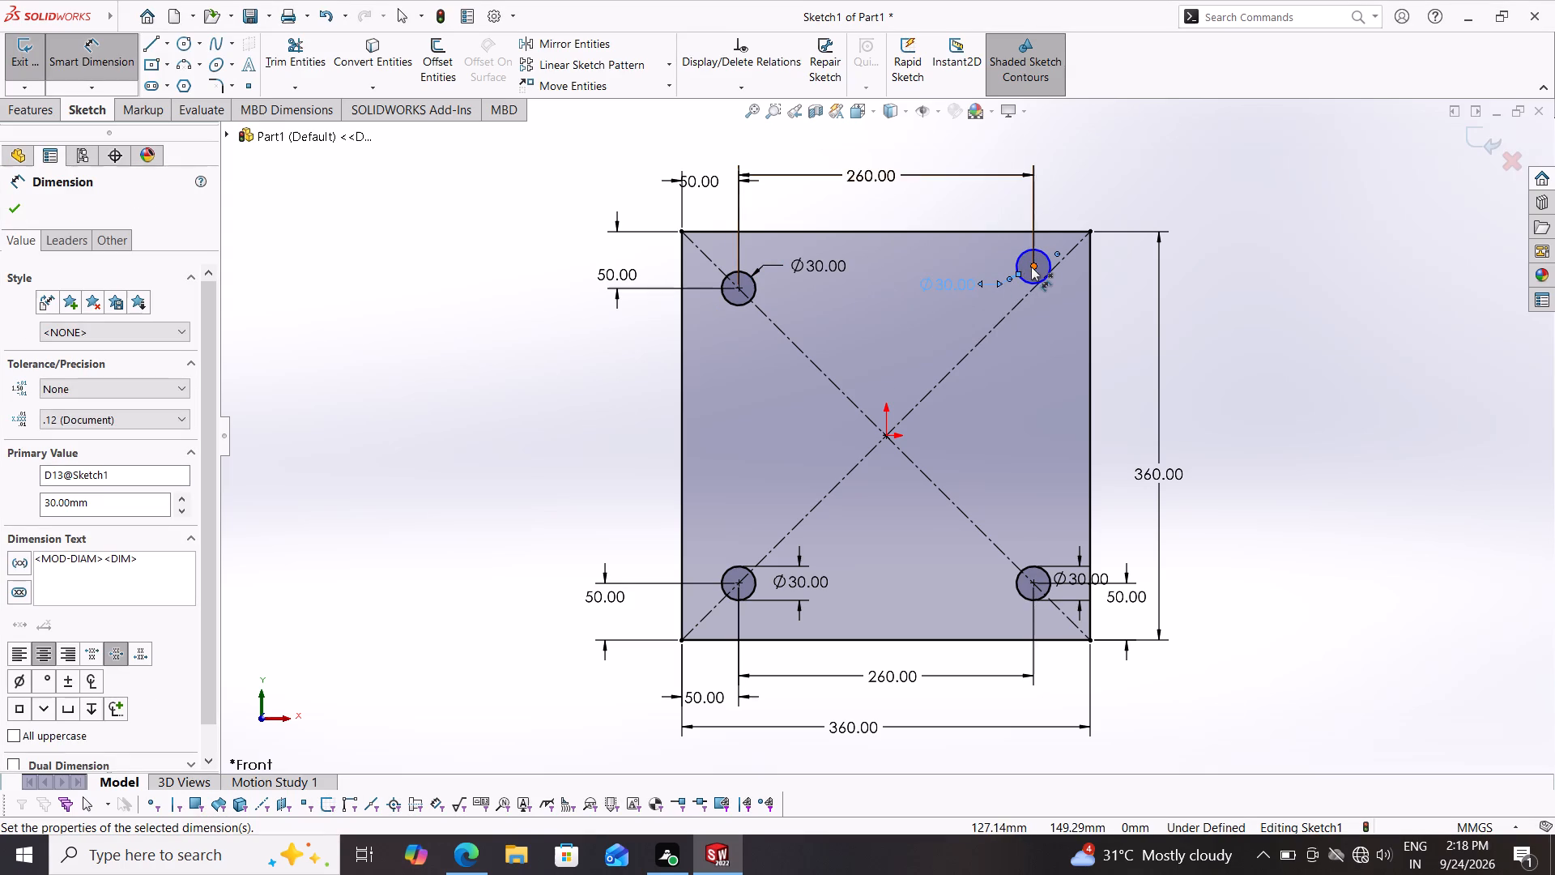
Dimension the upper-right circle's centre 50 mm vertically from the square's upper-right corner.
{"action": "left_click", "coordinate": [1031, 267]}
{"action": "left_click", "coordinate": [1092, 231]}
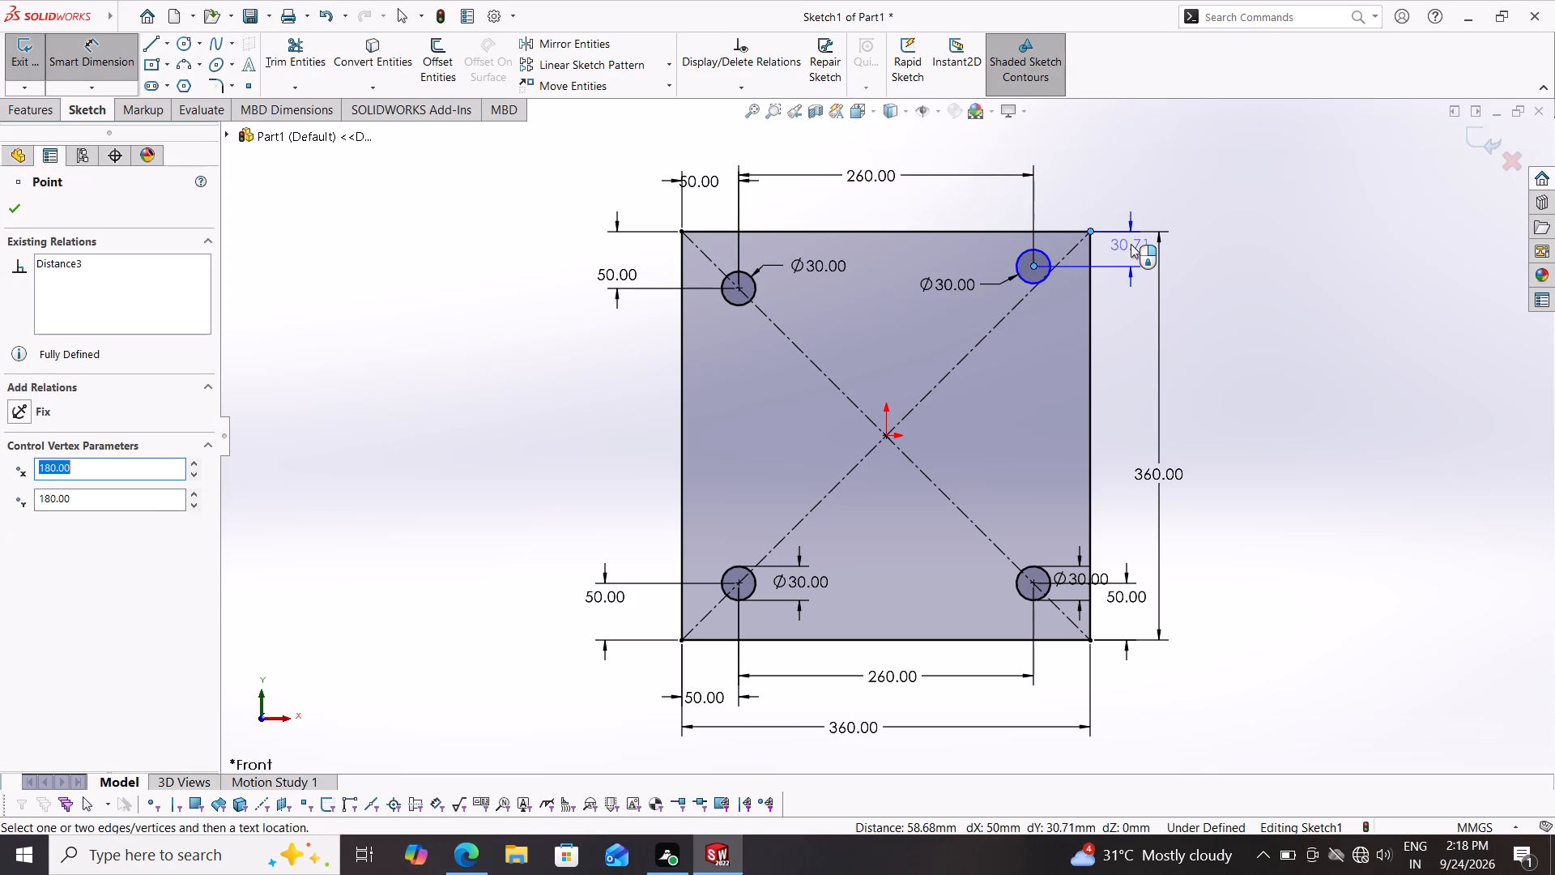
{"action": "left_click", "coordinate": [1131, 244]}
{"action": "type", "text": "50"}
{"action": "key", "text": "Return"}
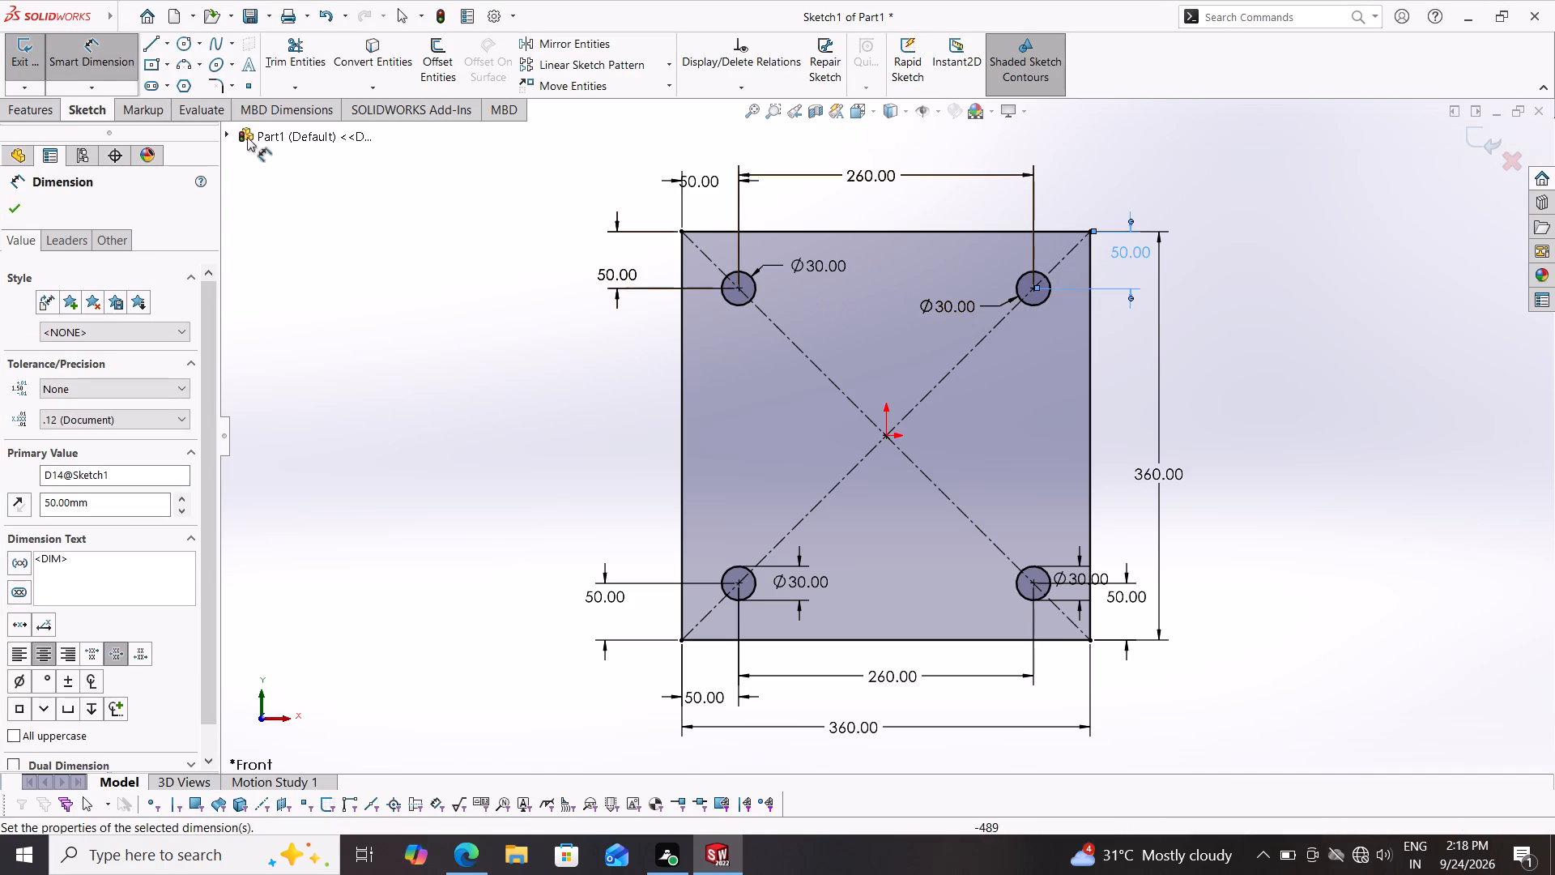
{"action": "left_click", "coordinate": [15, 208]}
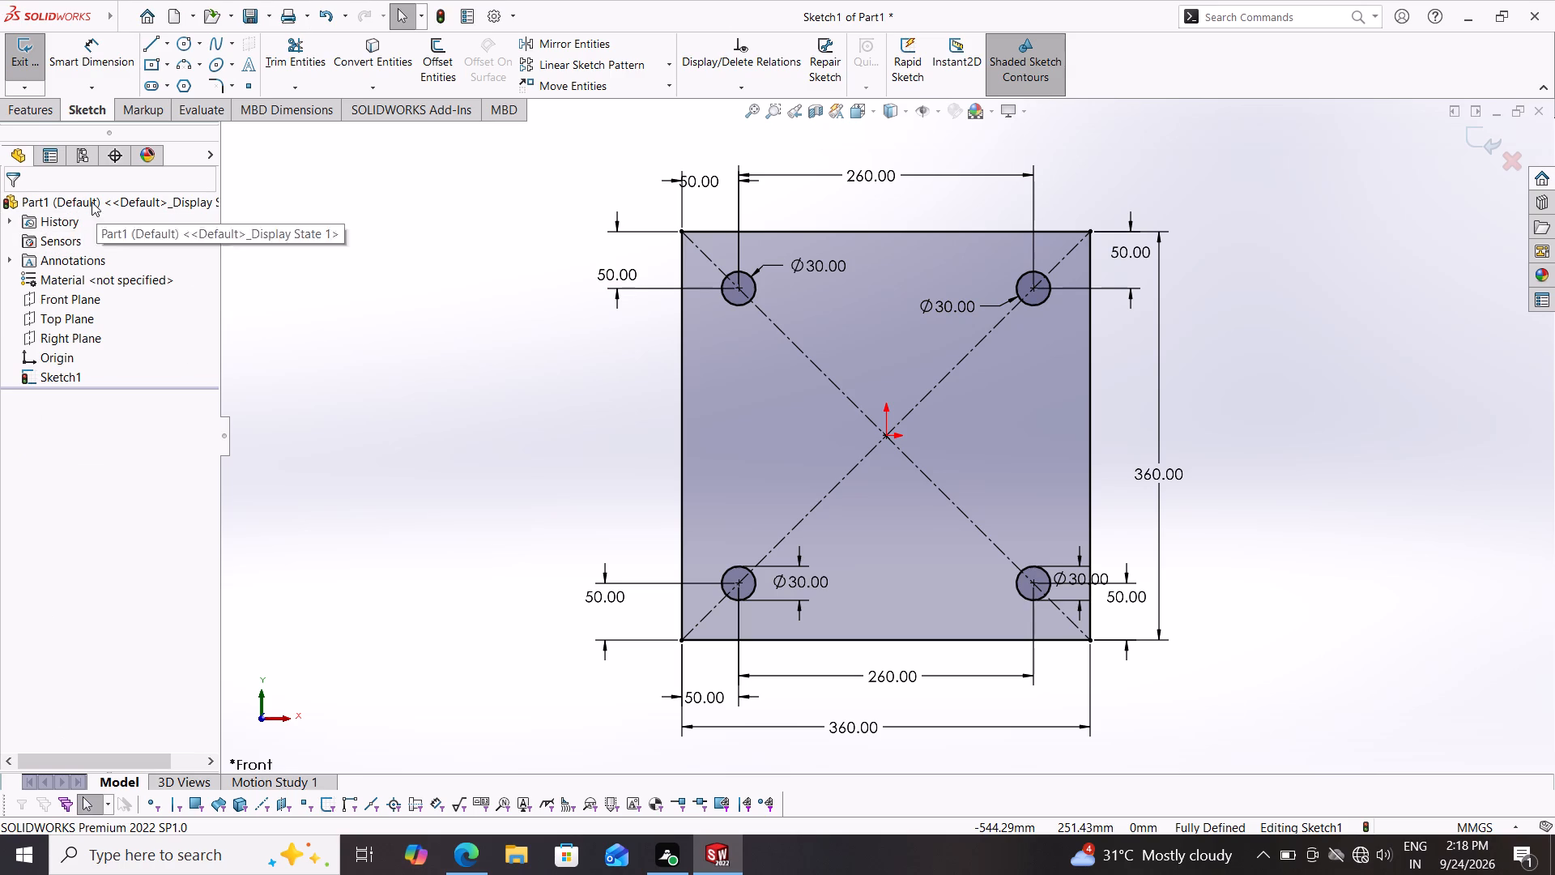
Extrude the plate profile as a blind boss 50 mm deep in the reversed direction.
{"action": "left_click", "coordinate": [18, 103]}
{"action": "left_click", "coordinate": [35, 53]}
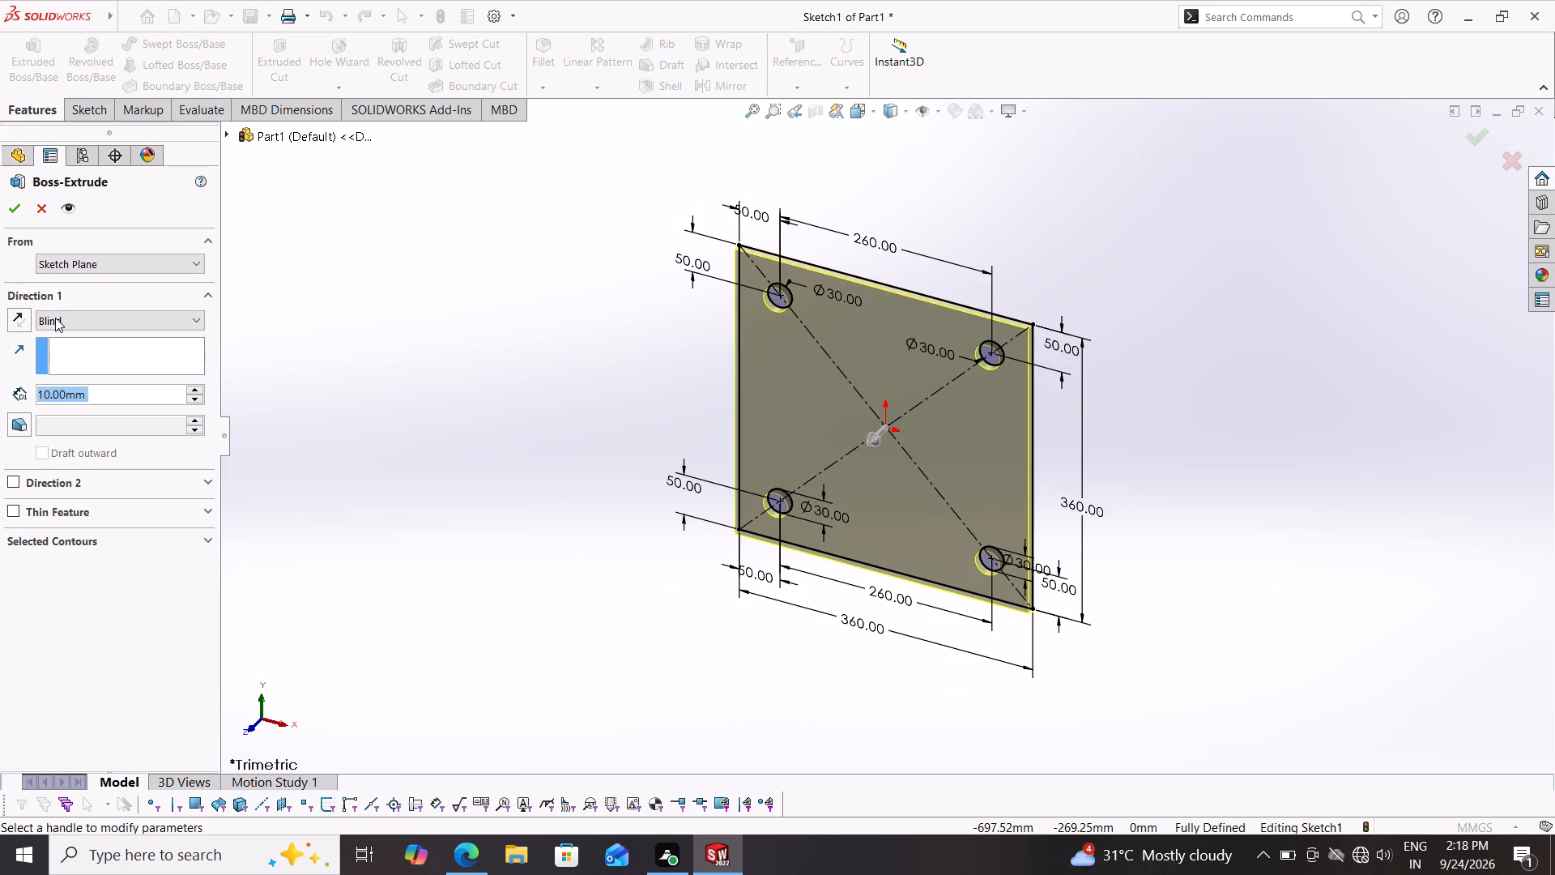
{"action": "type", "text": "50"}
{"action": "key", "text": "Return"}
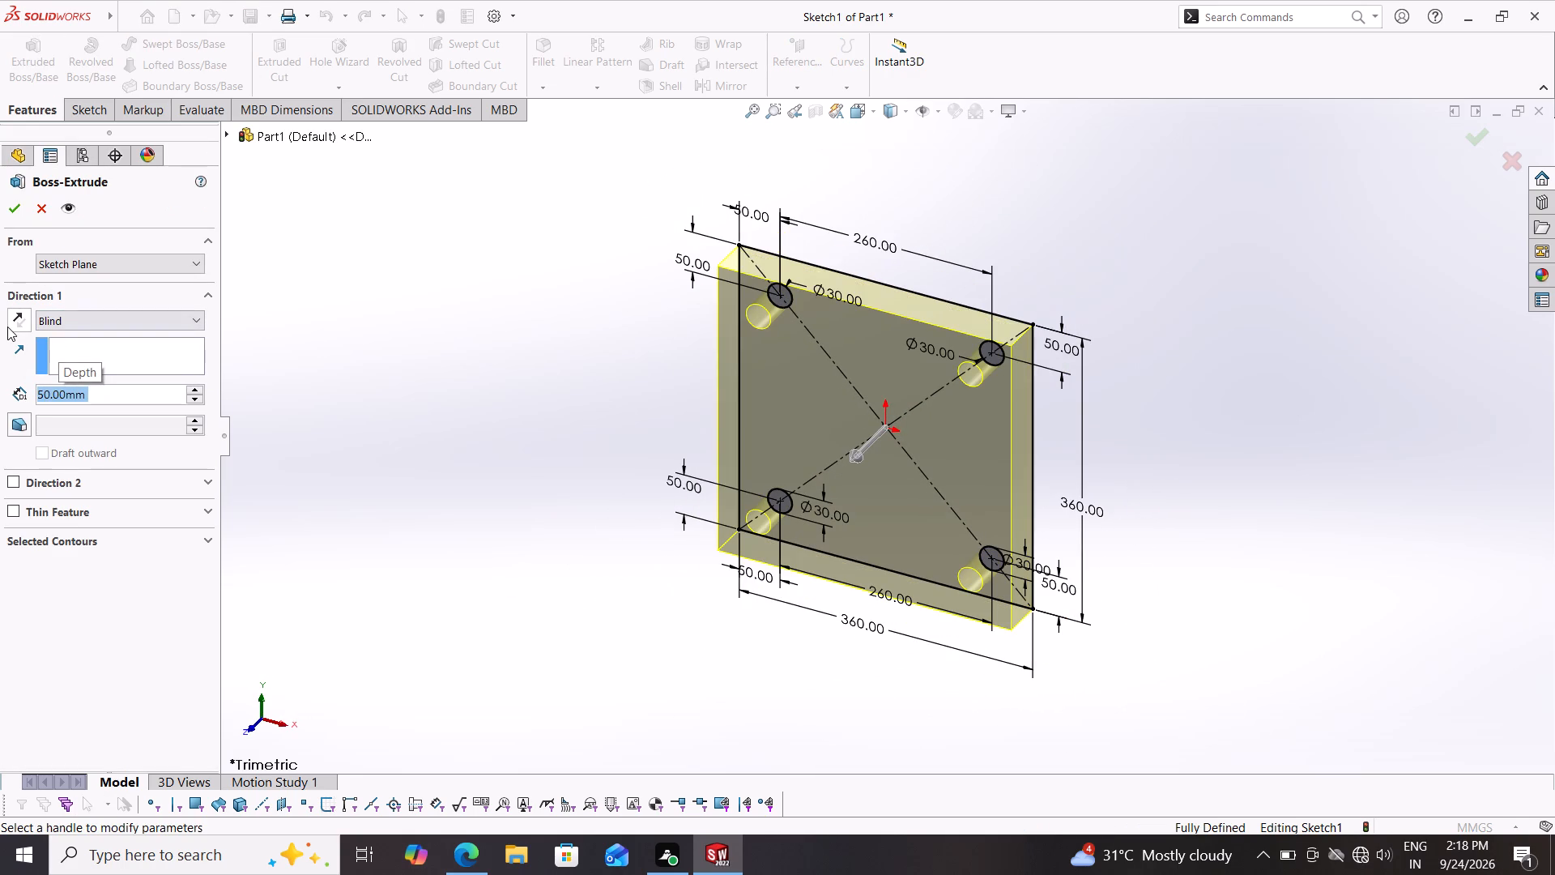
{"action": "left_click", "coordinate": [15, 323]}
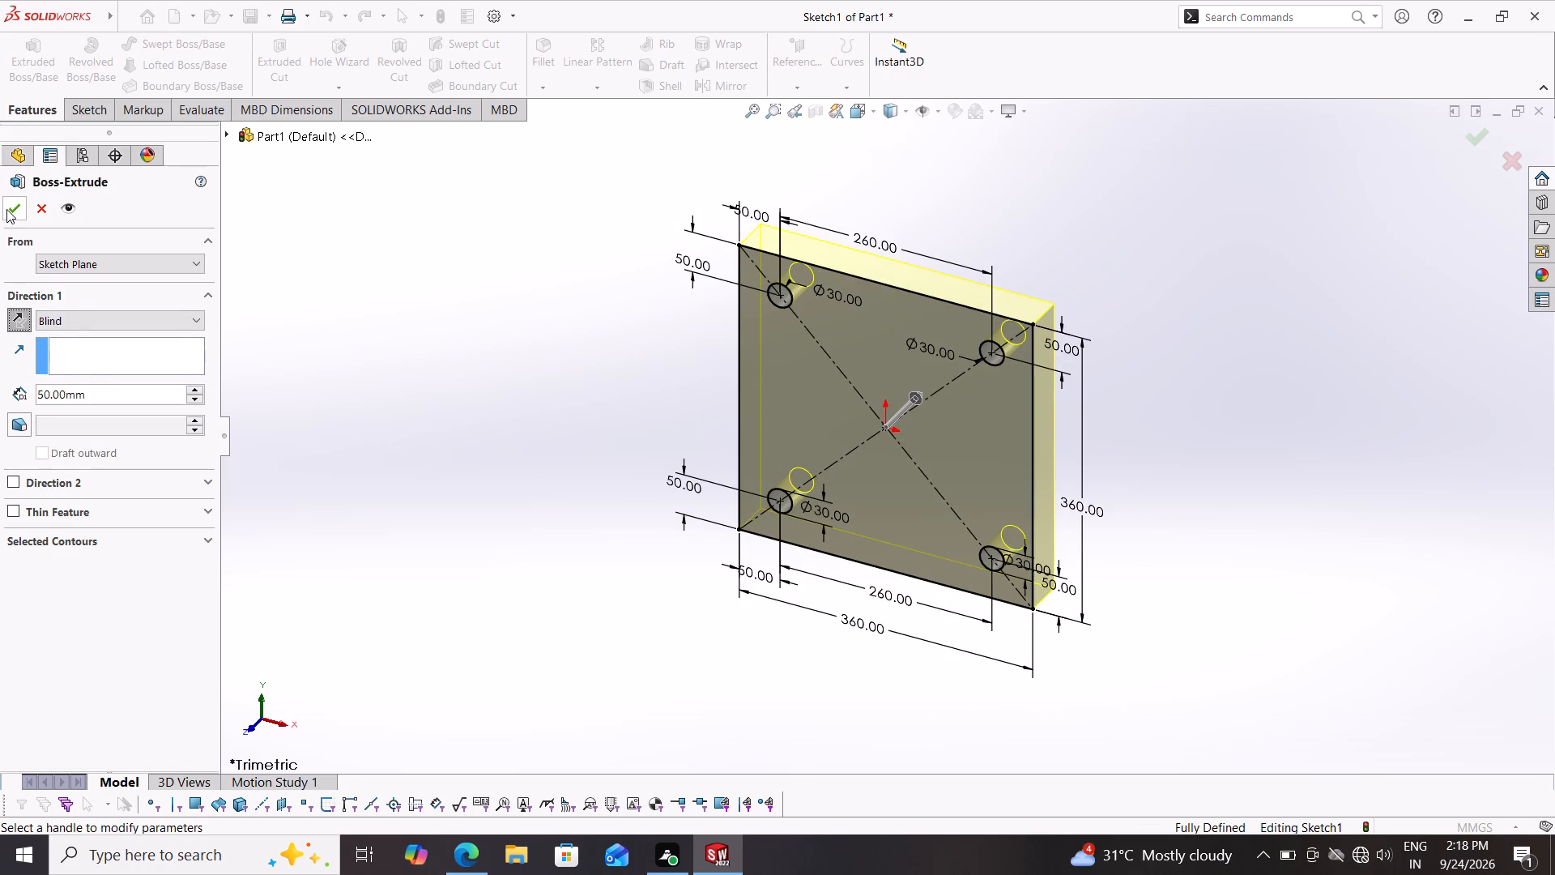
{"action": "left_click", "coordinate": [6, 209]}
Sketch on the plate's front face four circles concentric with the corner holes, with radii of about 23 to 34 mm.
{"action": "left_click", "coordinate": [899, 463]}
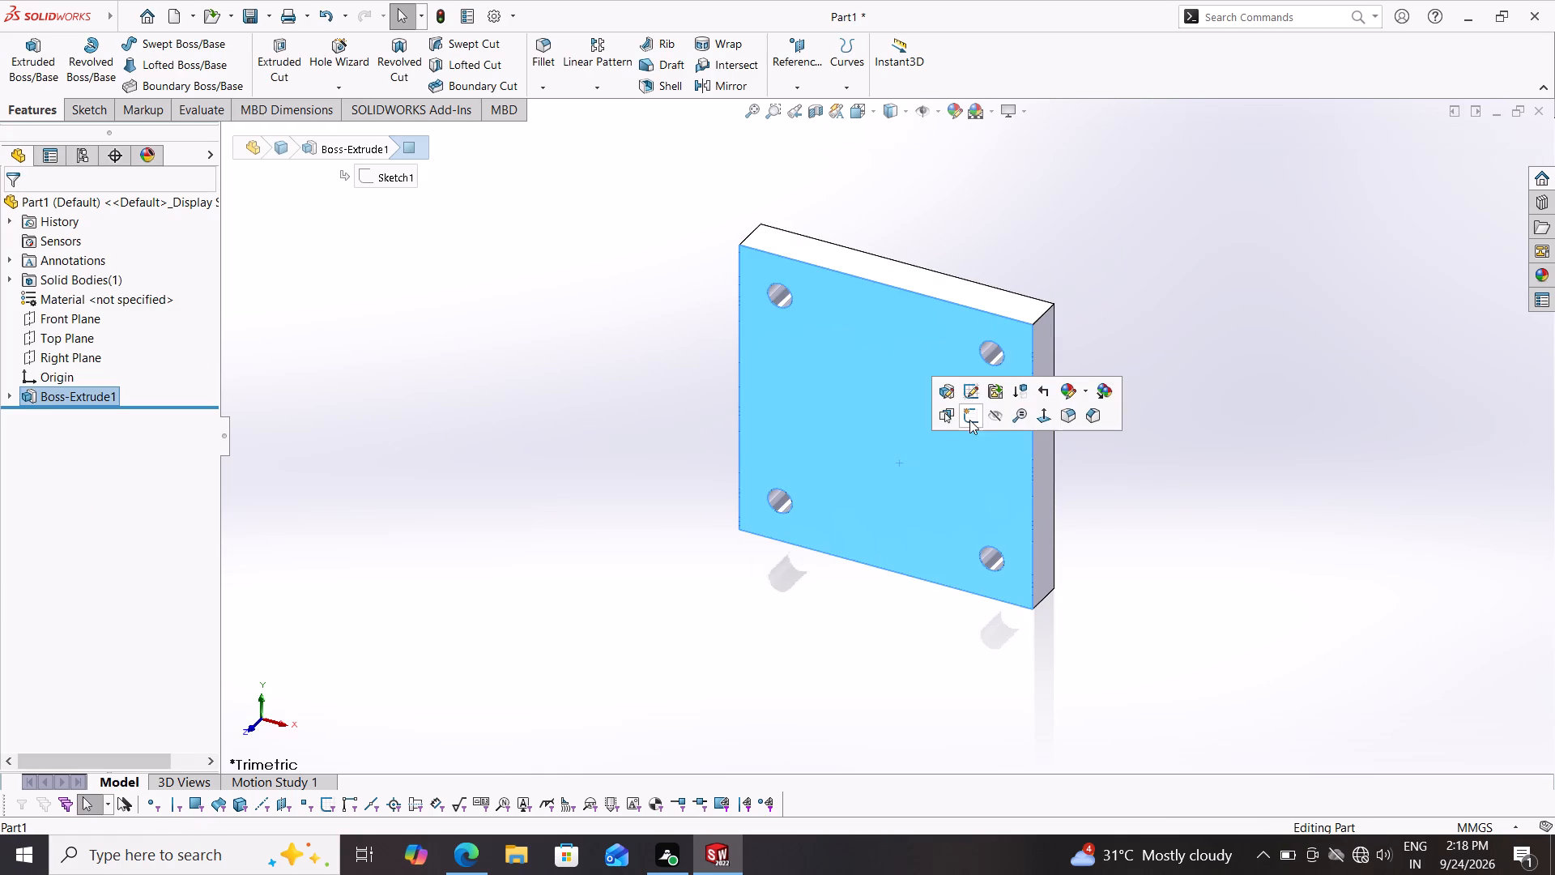
{"action": "left_click", "coordinate": [974, 416]}
{"action": "key", "text": "Escape"}
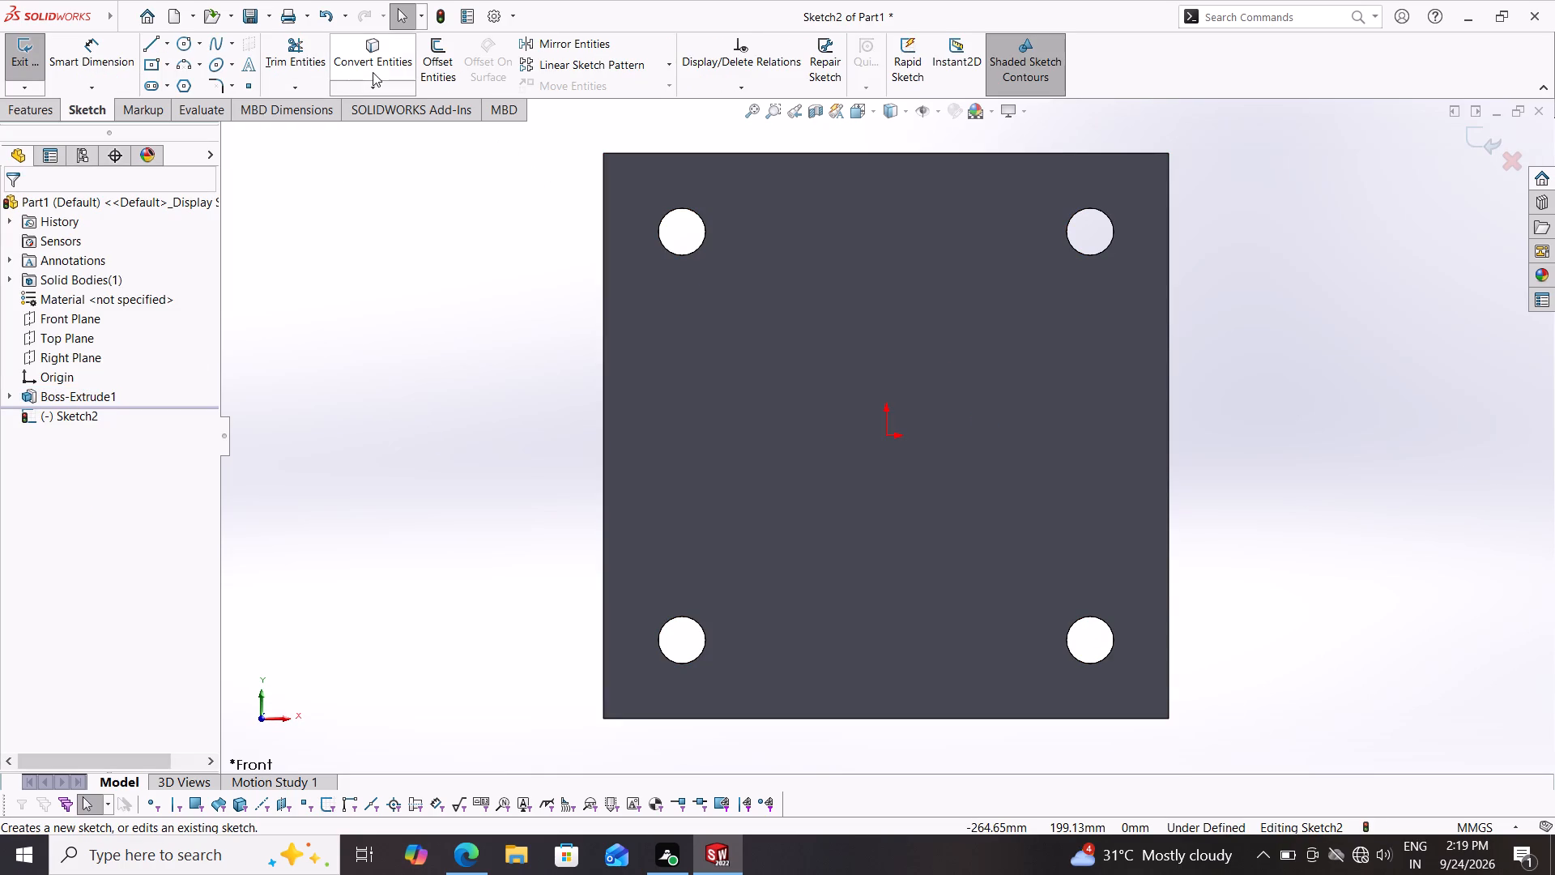
{"action": "left_click", "coordinate": [185, 41]}
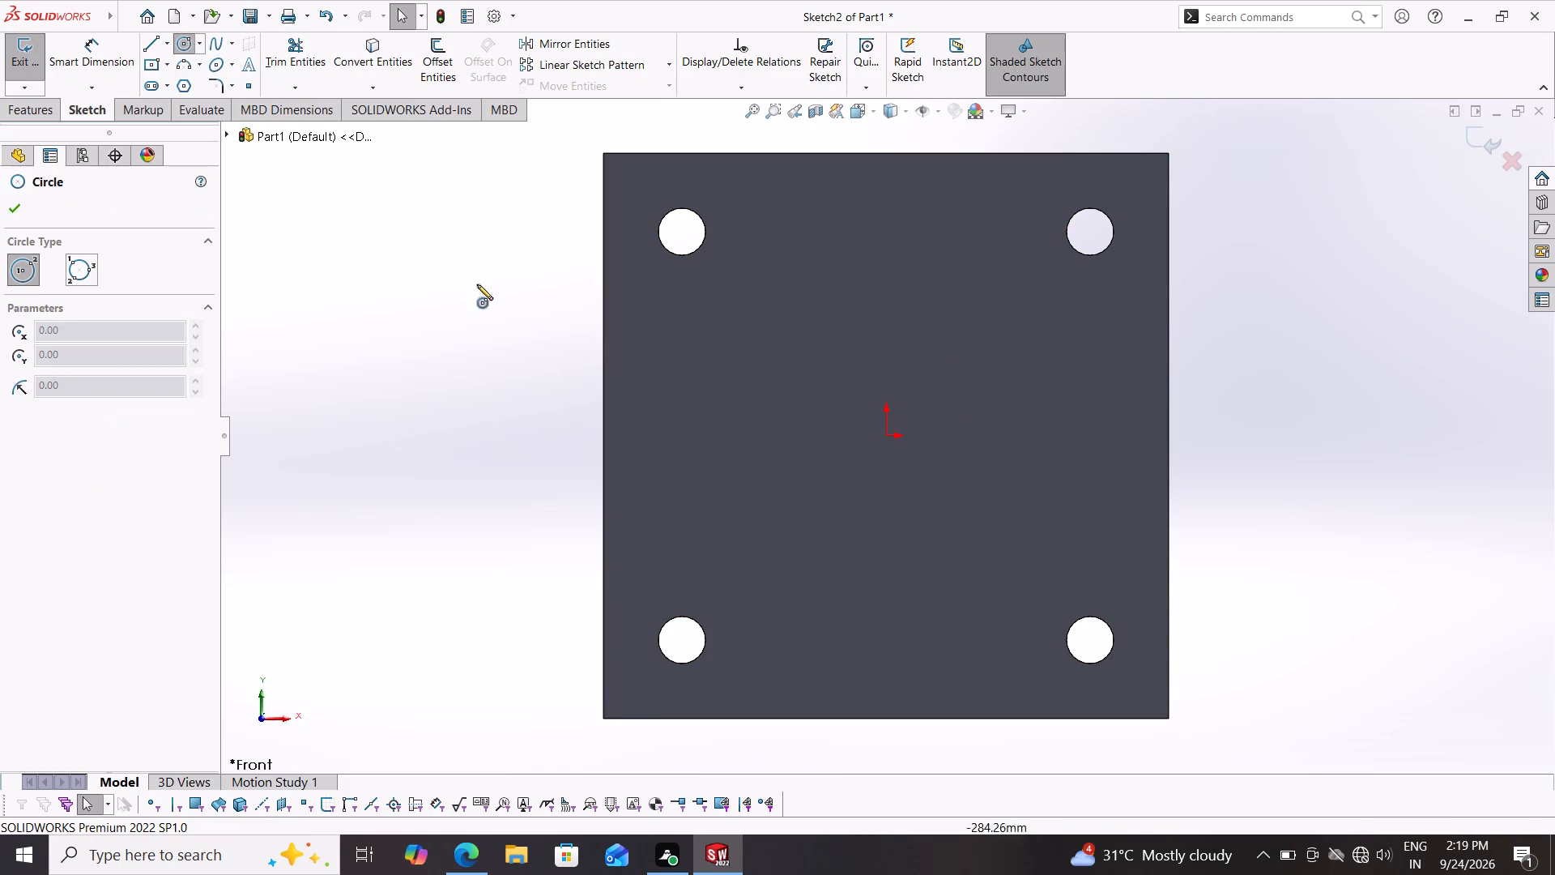
{"action": "left_click", "coordinate": [684, 232]}
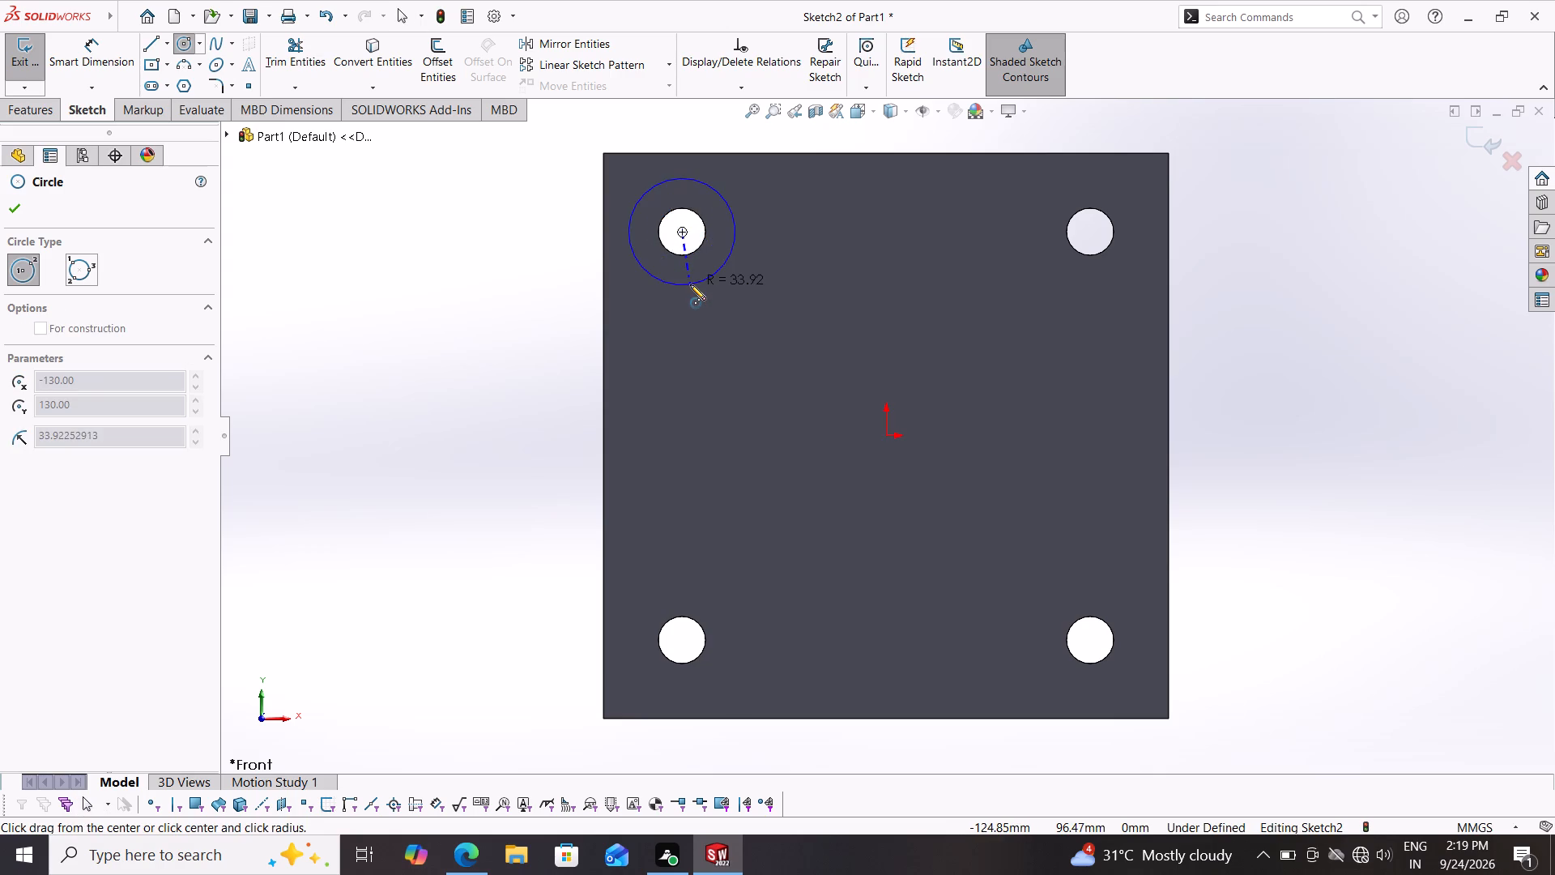
{"action": "left_click", "coordinate": [690, 284]}
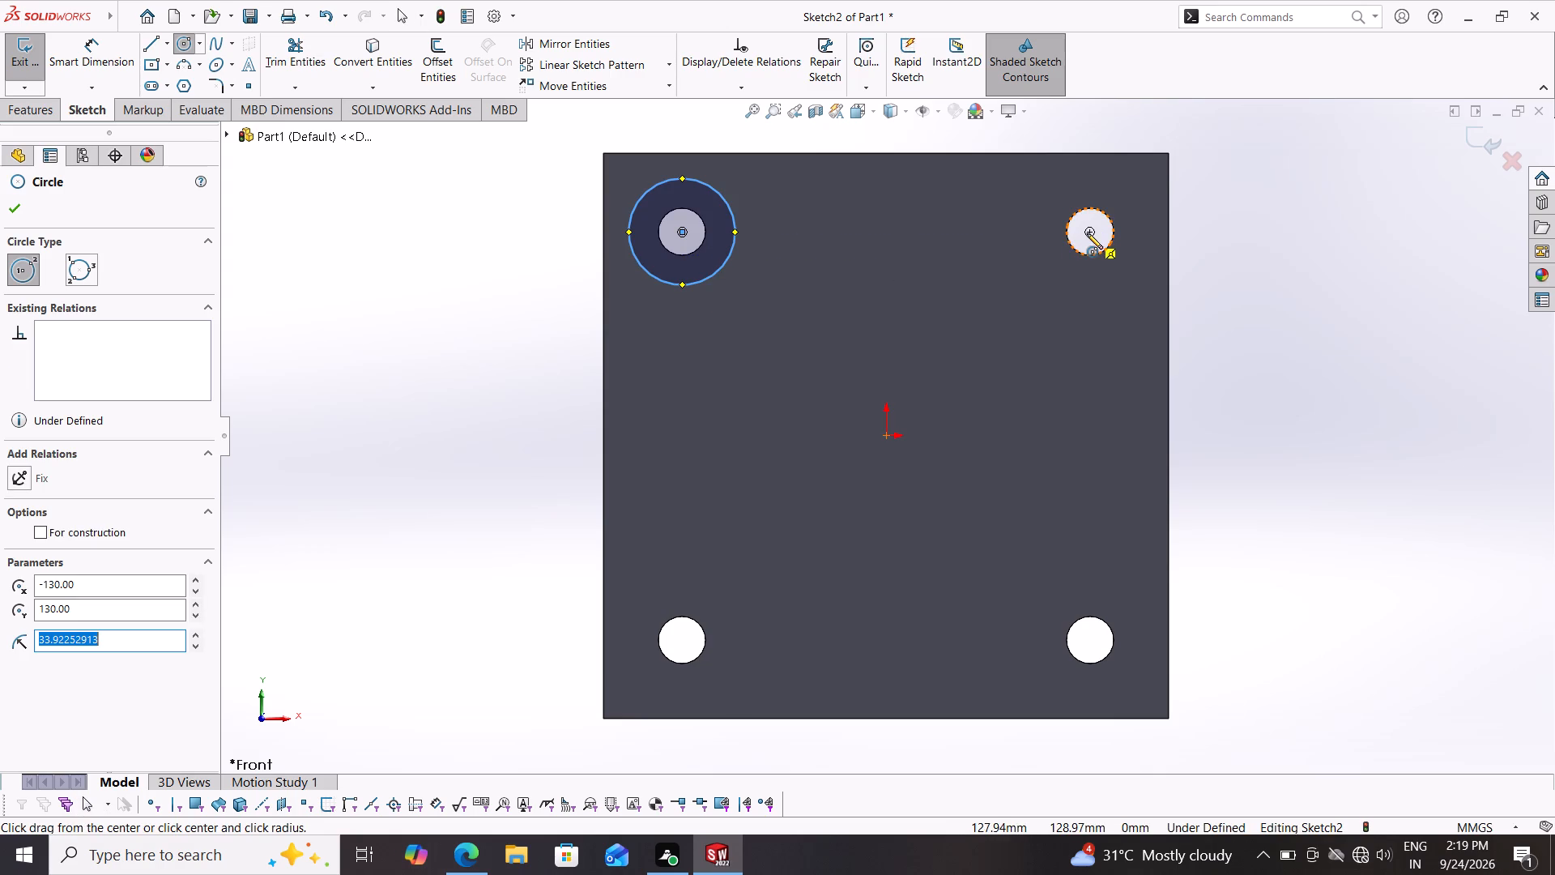
{"action": "left_click", "coordinate": [1087, 233]}
{"action": "left_click", "coordinate": [1080, 266]}
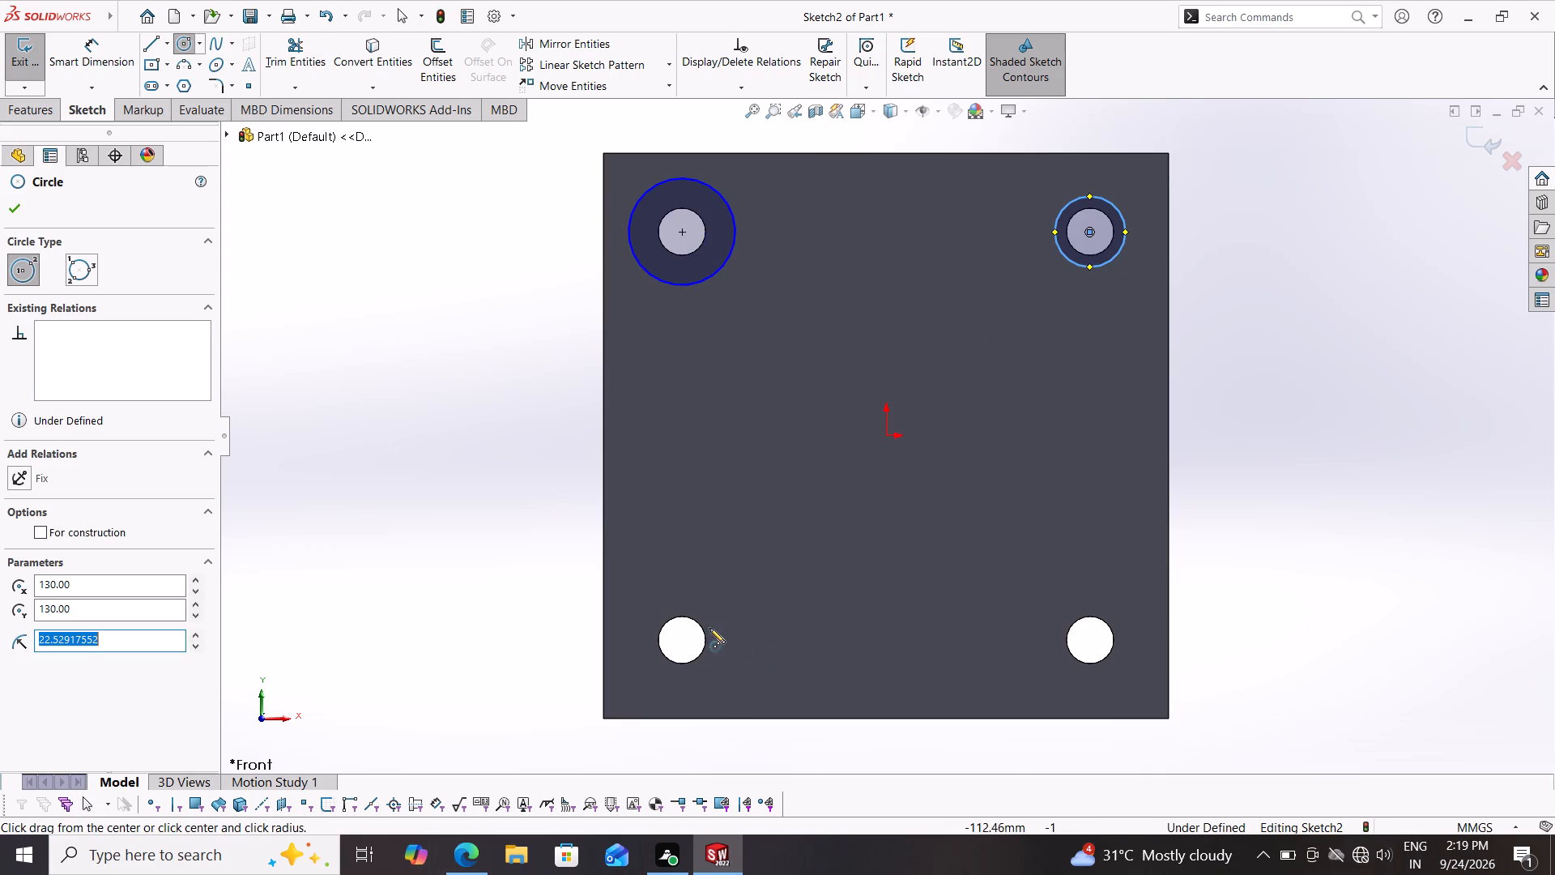
{"action": "left_click", "coordinate": [683, 638]}
{"action": "left_click", "coordinate": [668, 678]}
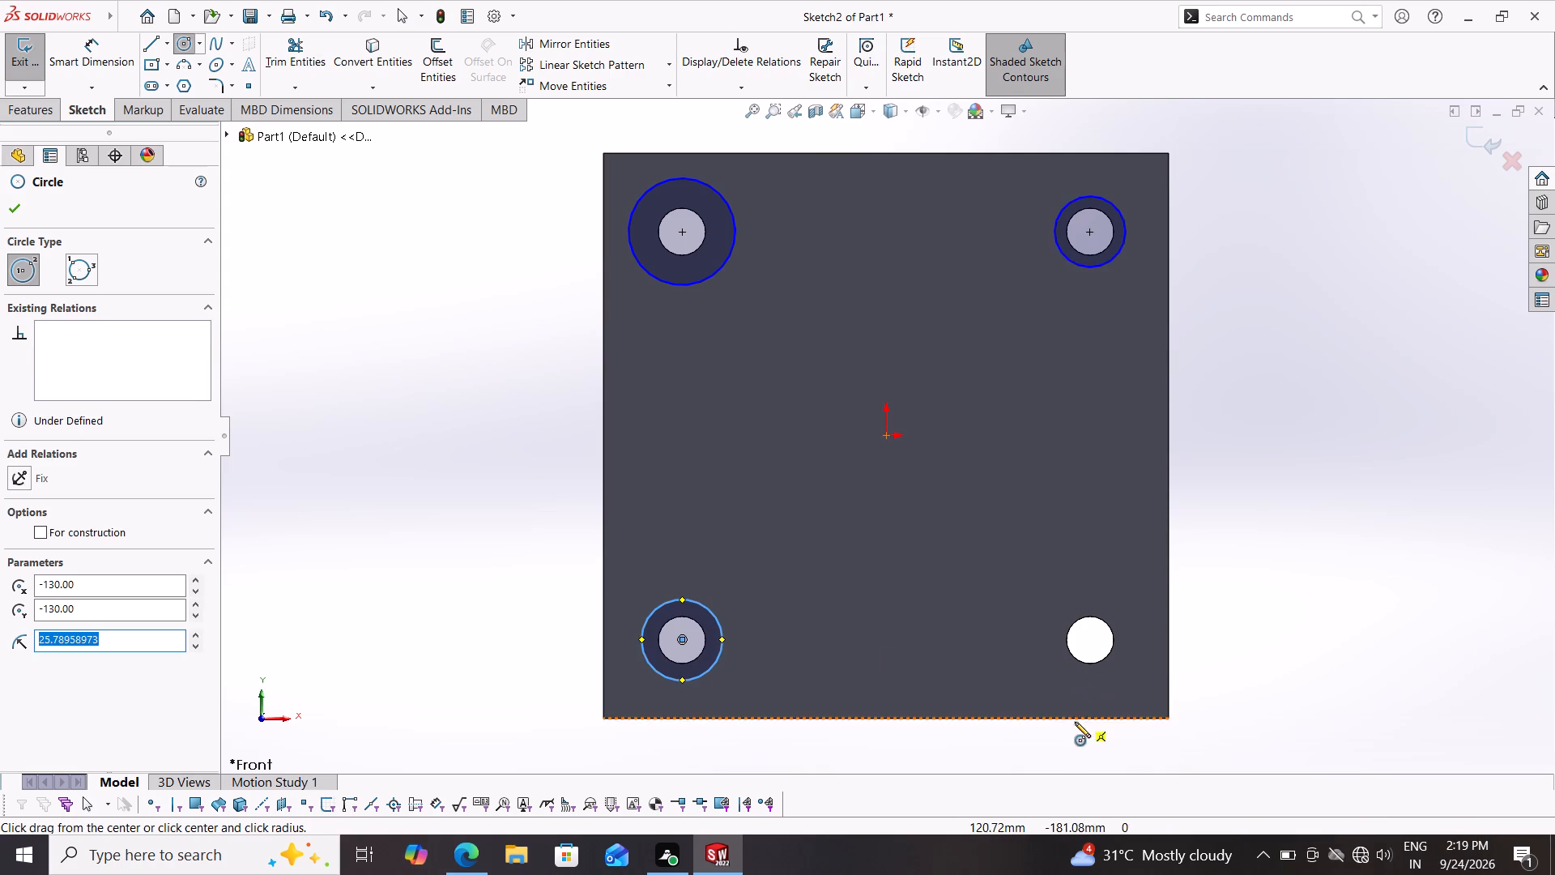
{"action": "left_click", "coordinate": [1091, 639]}
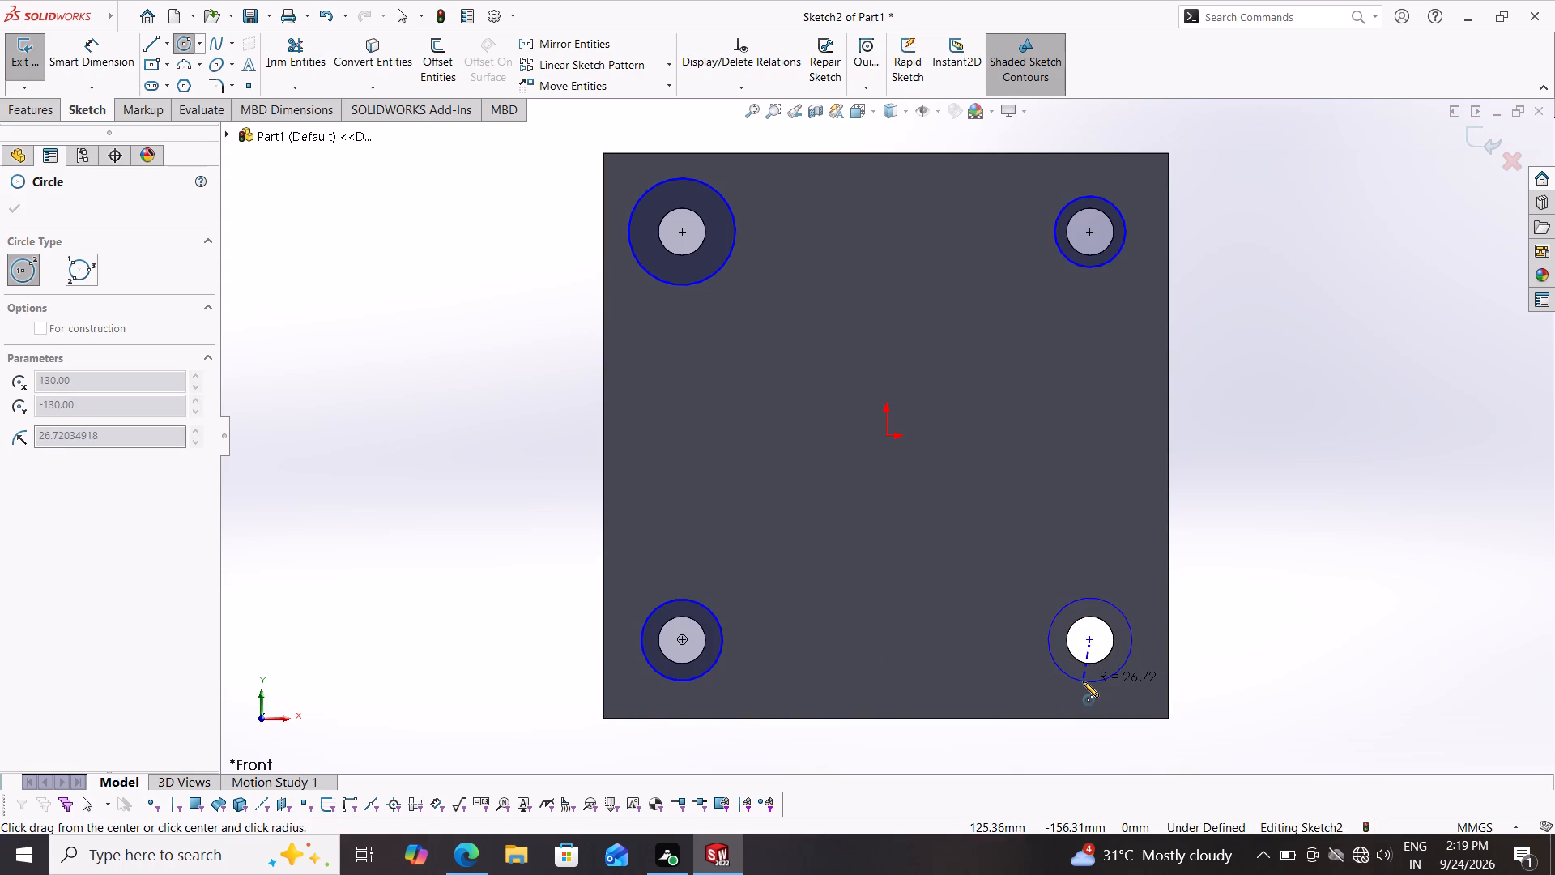
{"action": "left_click", "coordinate": [1083, 681]}
Dimension the diameters of the new circles around the two upper holes at 60 mm each.
{"action": "left_click", "coordinate": [91, 44]}
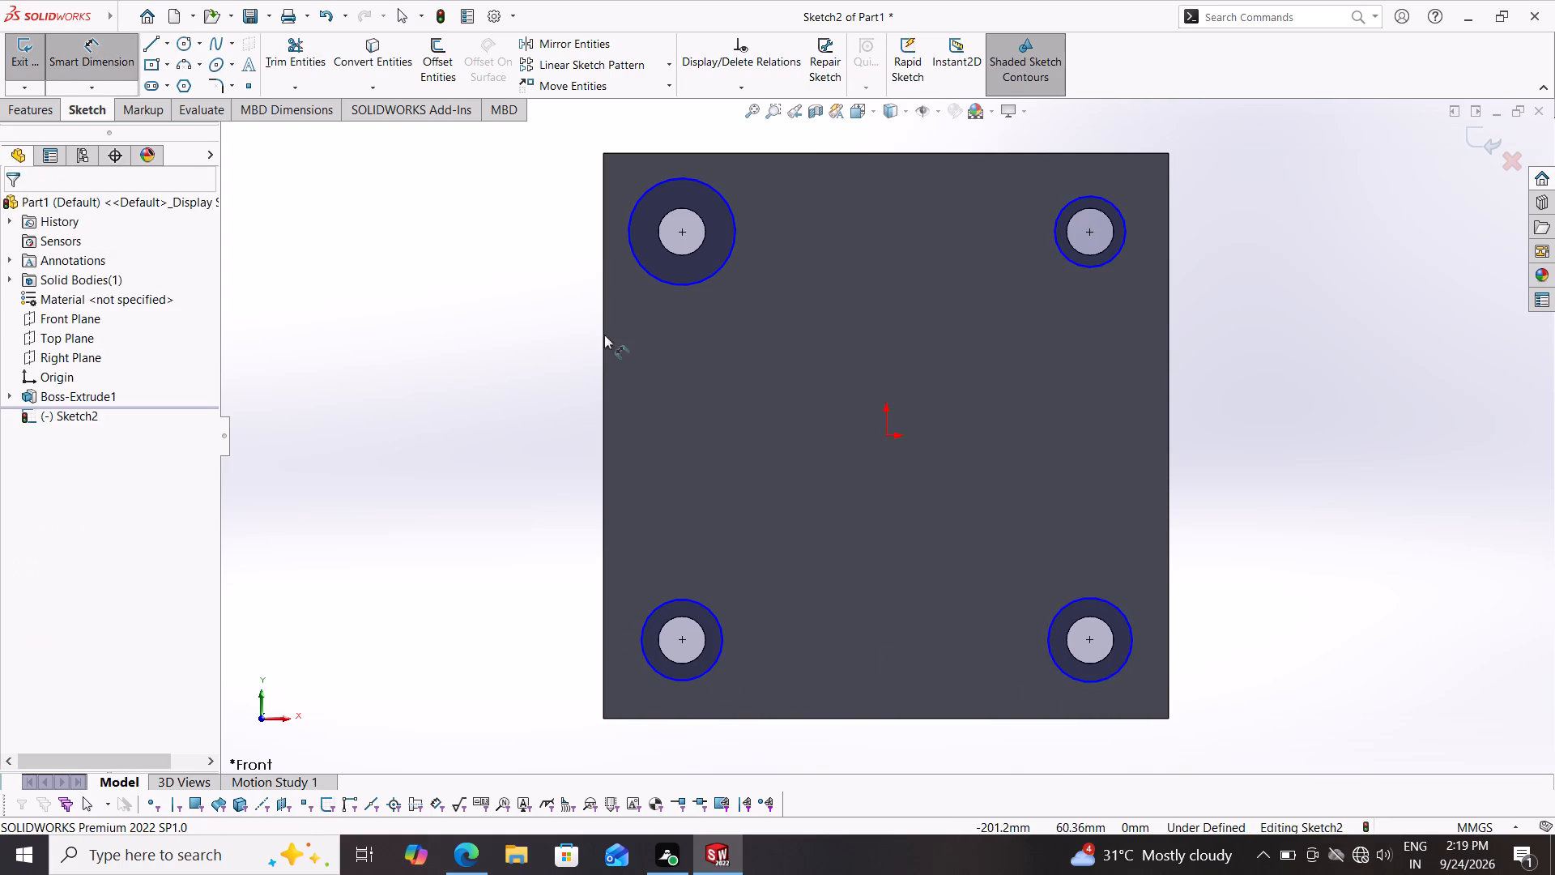
{"action": "left_click", "coordinate": [665, 283]}
{"action": "left_click", "coordinate": [670, 353]}
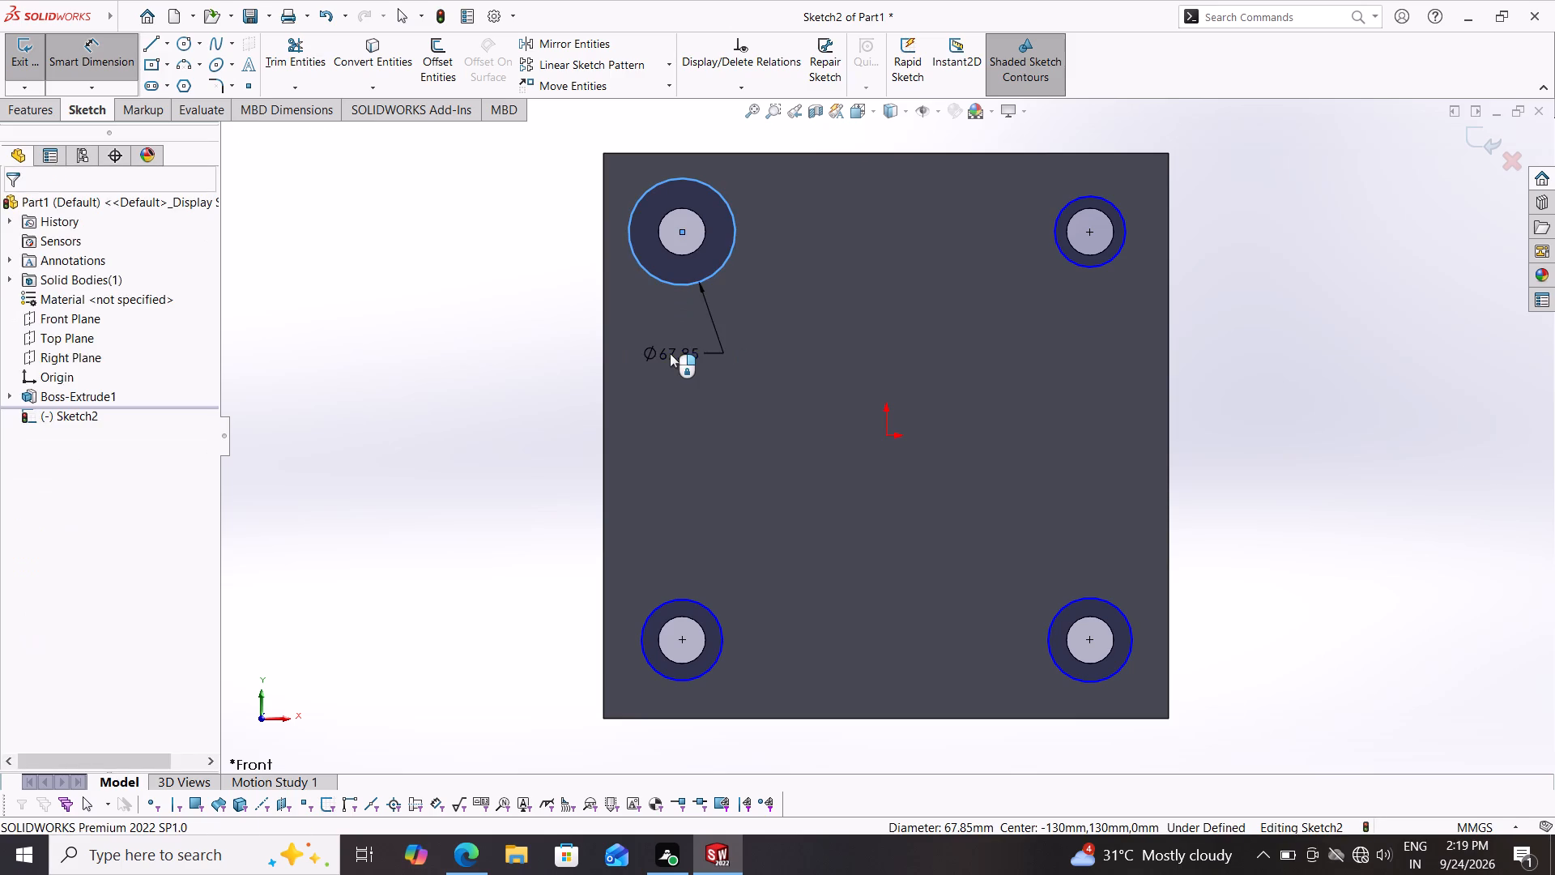
{"action": "type", "text": "60"}
{"action": "key", "text": "Return"}
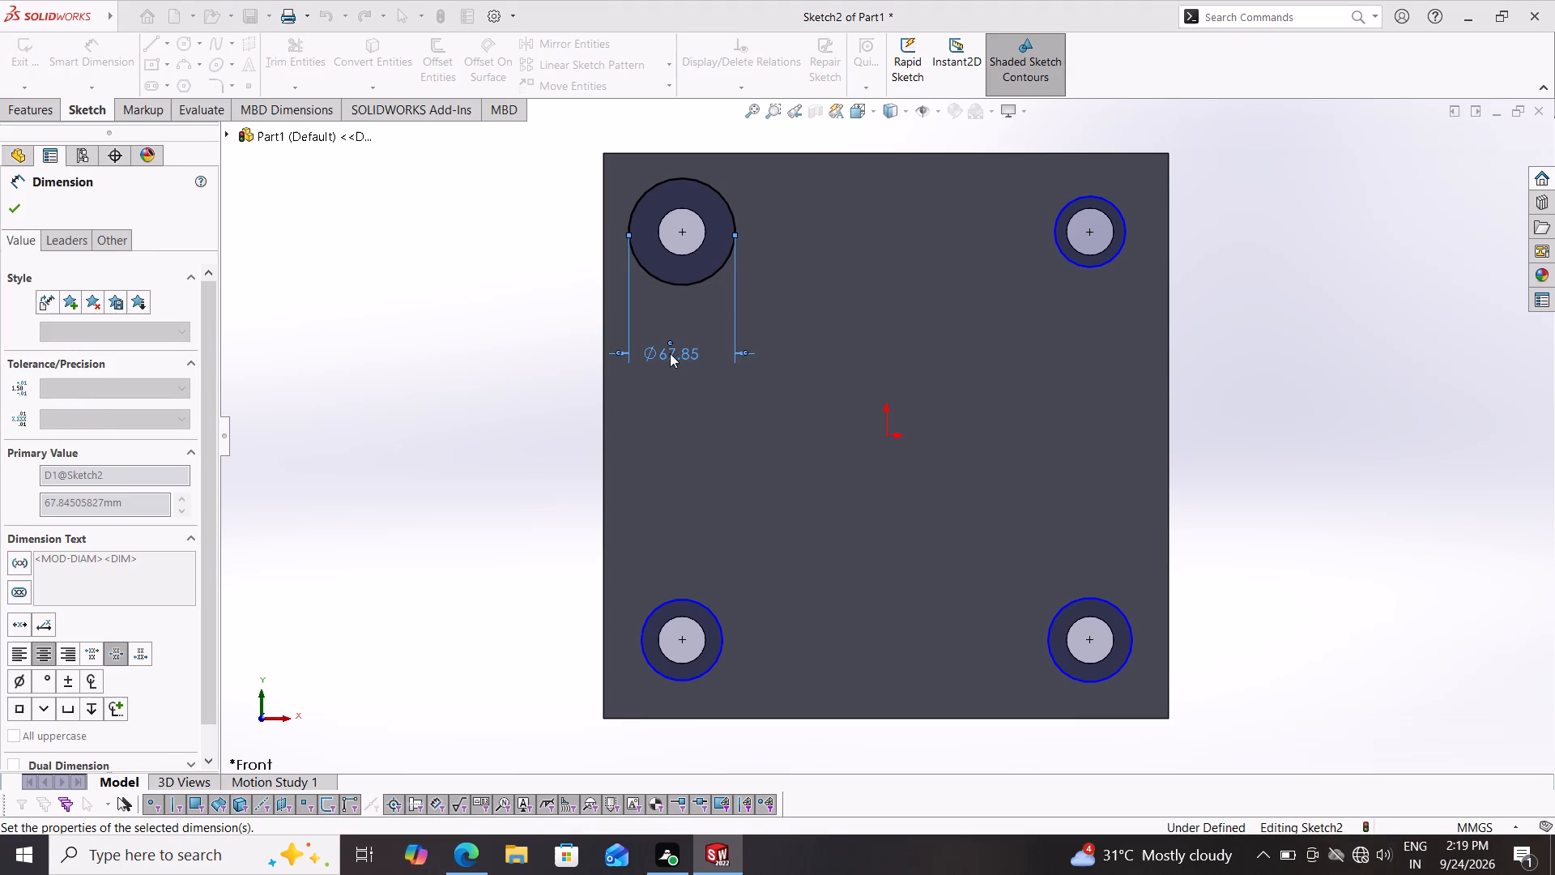
{"action": "left_click", "coordinate": [1090, 270]}
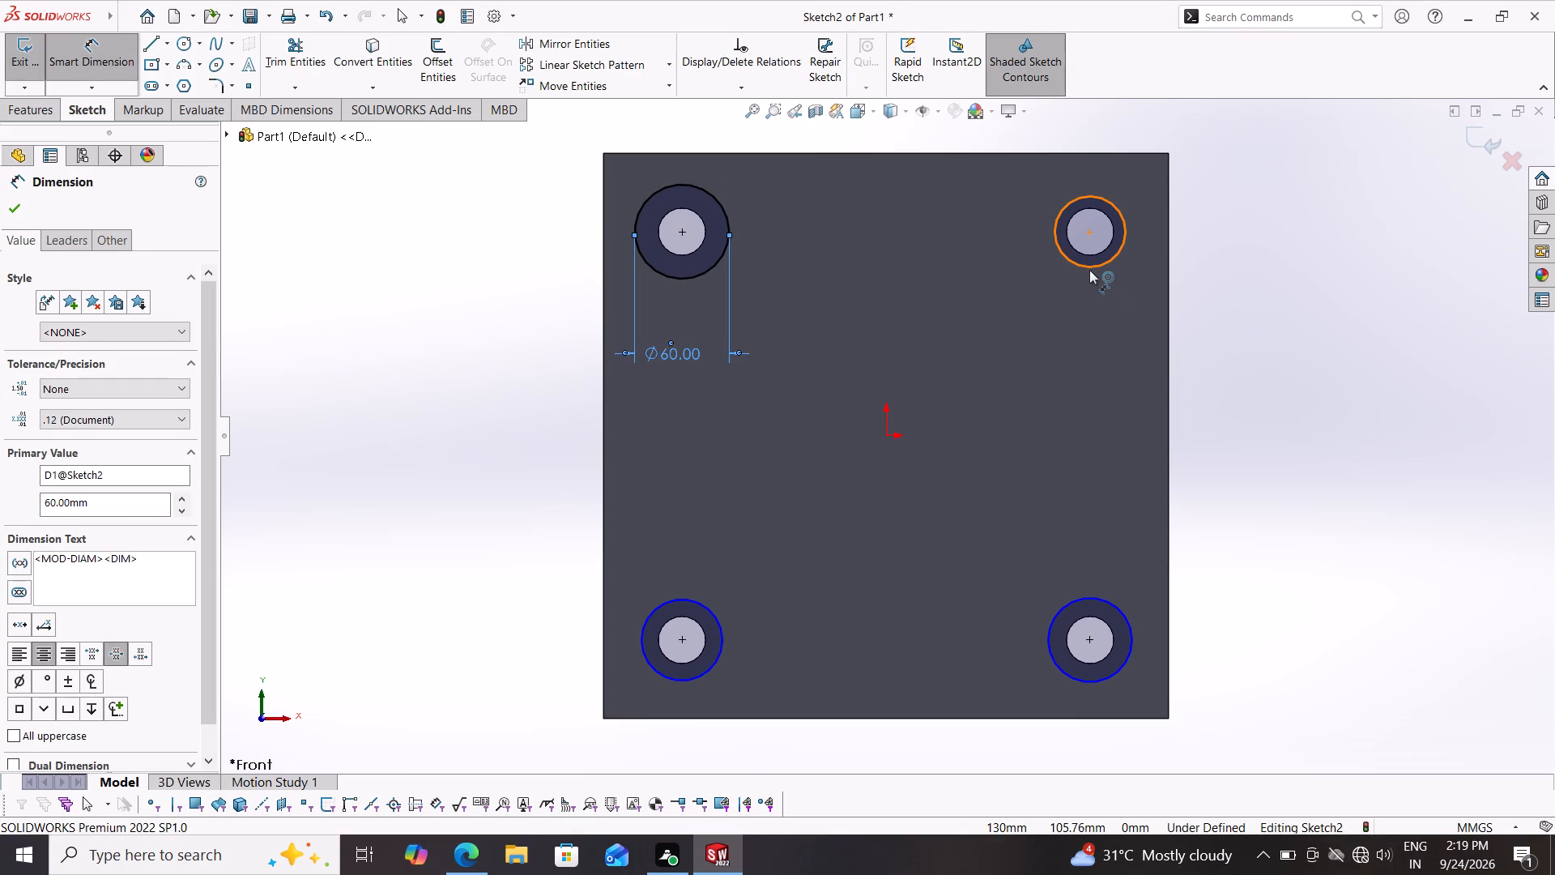
{"action": "left_click", "coordinate": [1089, 314]}
{"action": "type", "text": "60"}
{"action": "key", "text": "Return"}
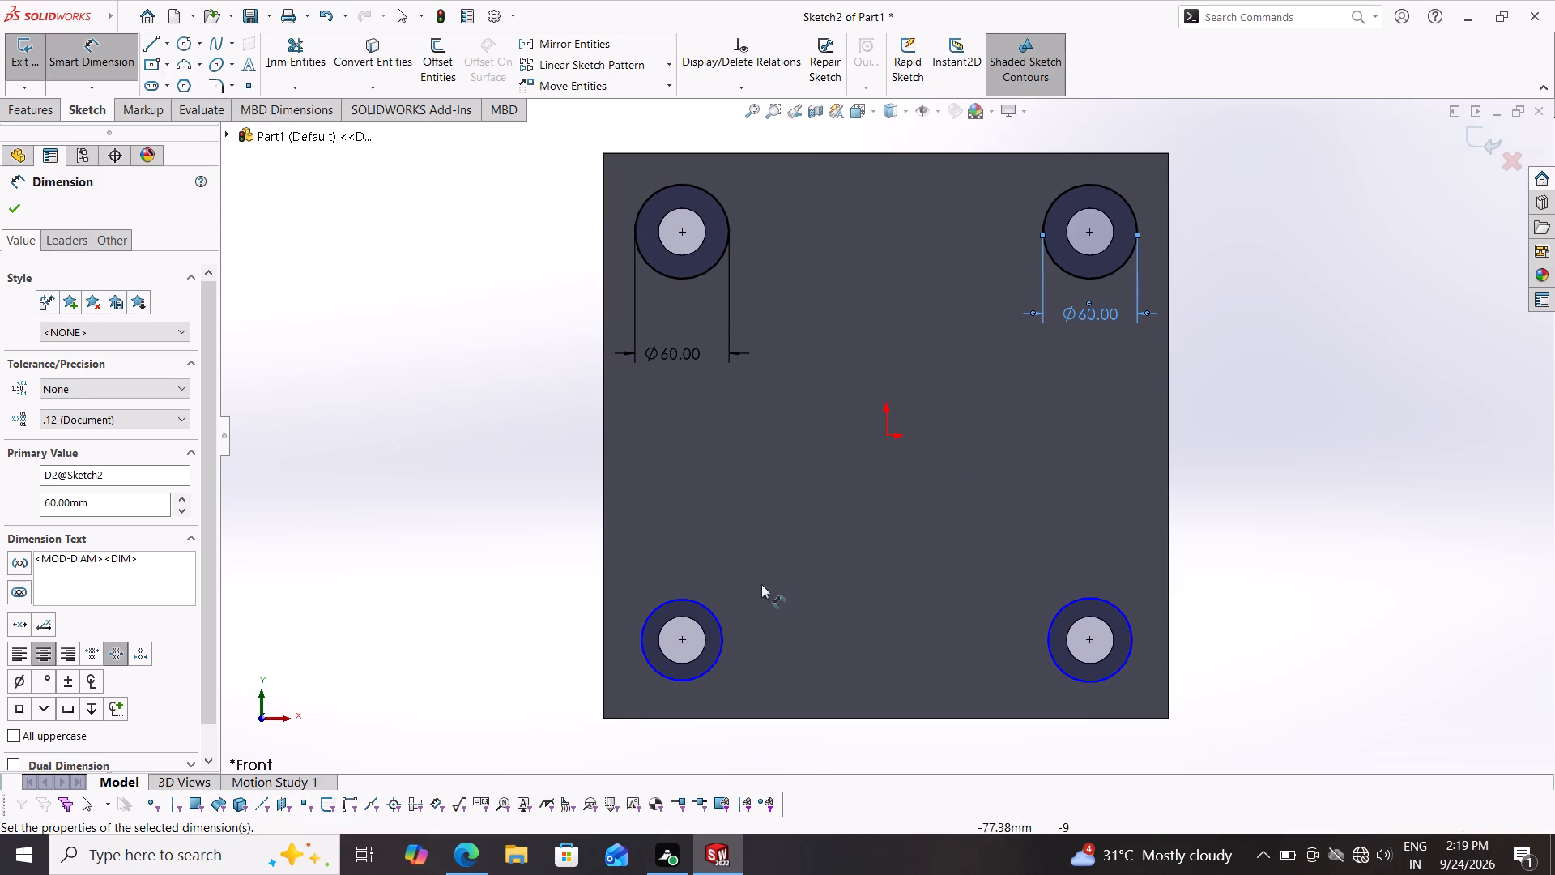
Dimension the diameters of the new circles around the two lower holes at 60 mm each.
{"action": "left_click", "coordinate": [684, 681]}
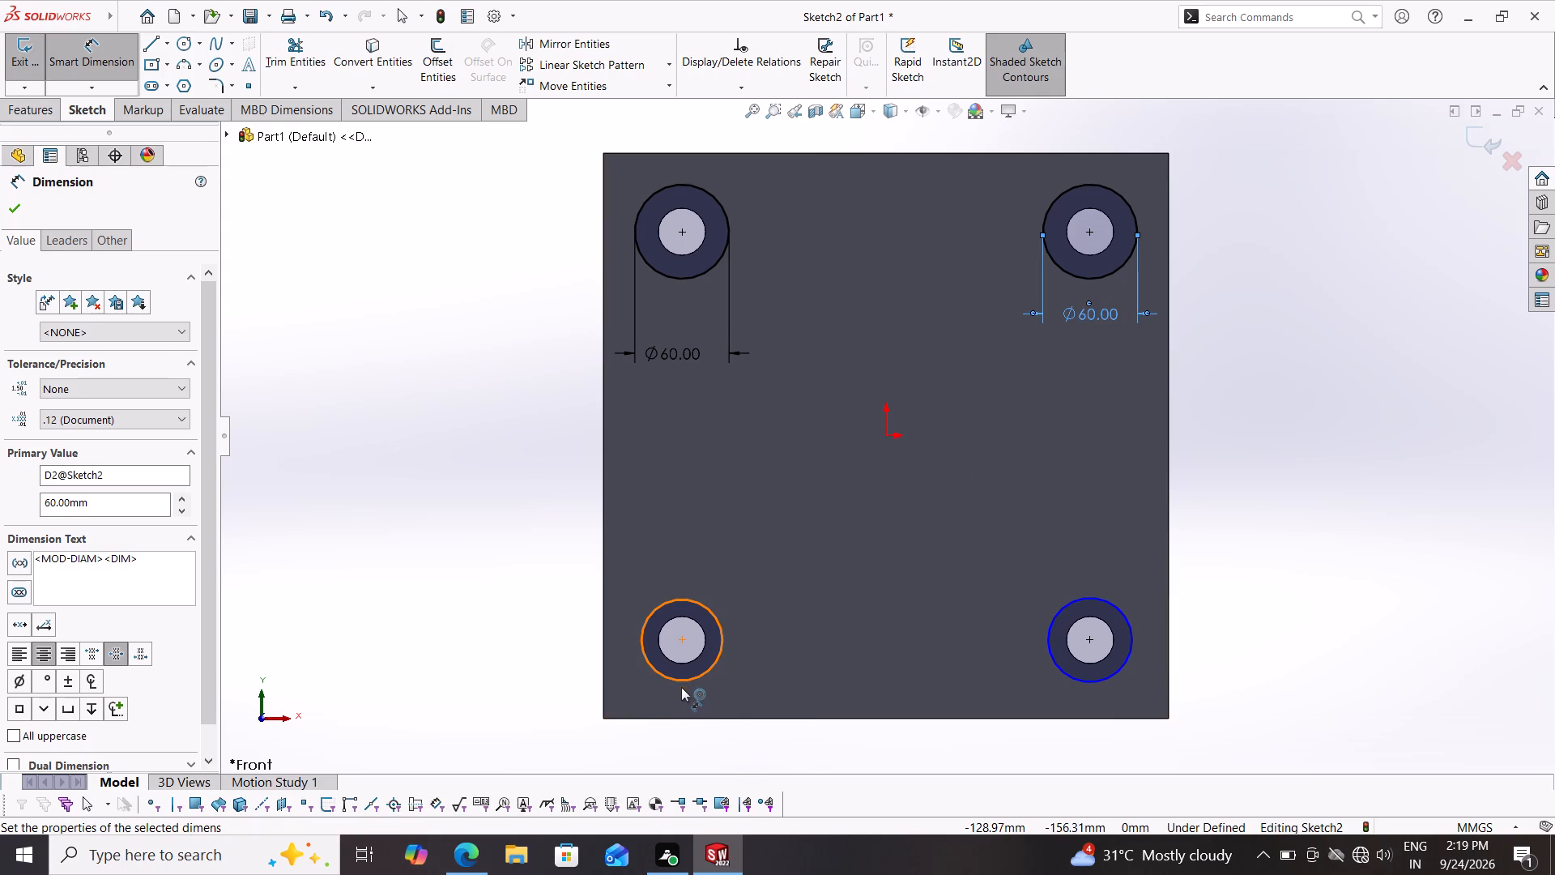
{"action": "left_click", "coordinate": [661, 723]}
{"action": "type", "text": "60"}
{"action": "key", "text": "Return"}
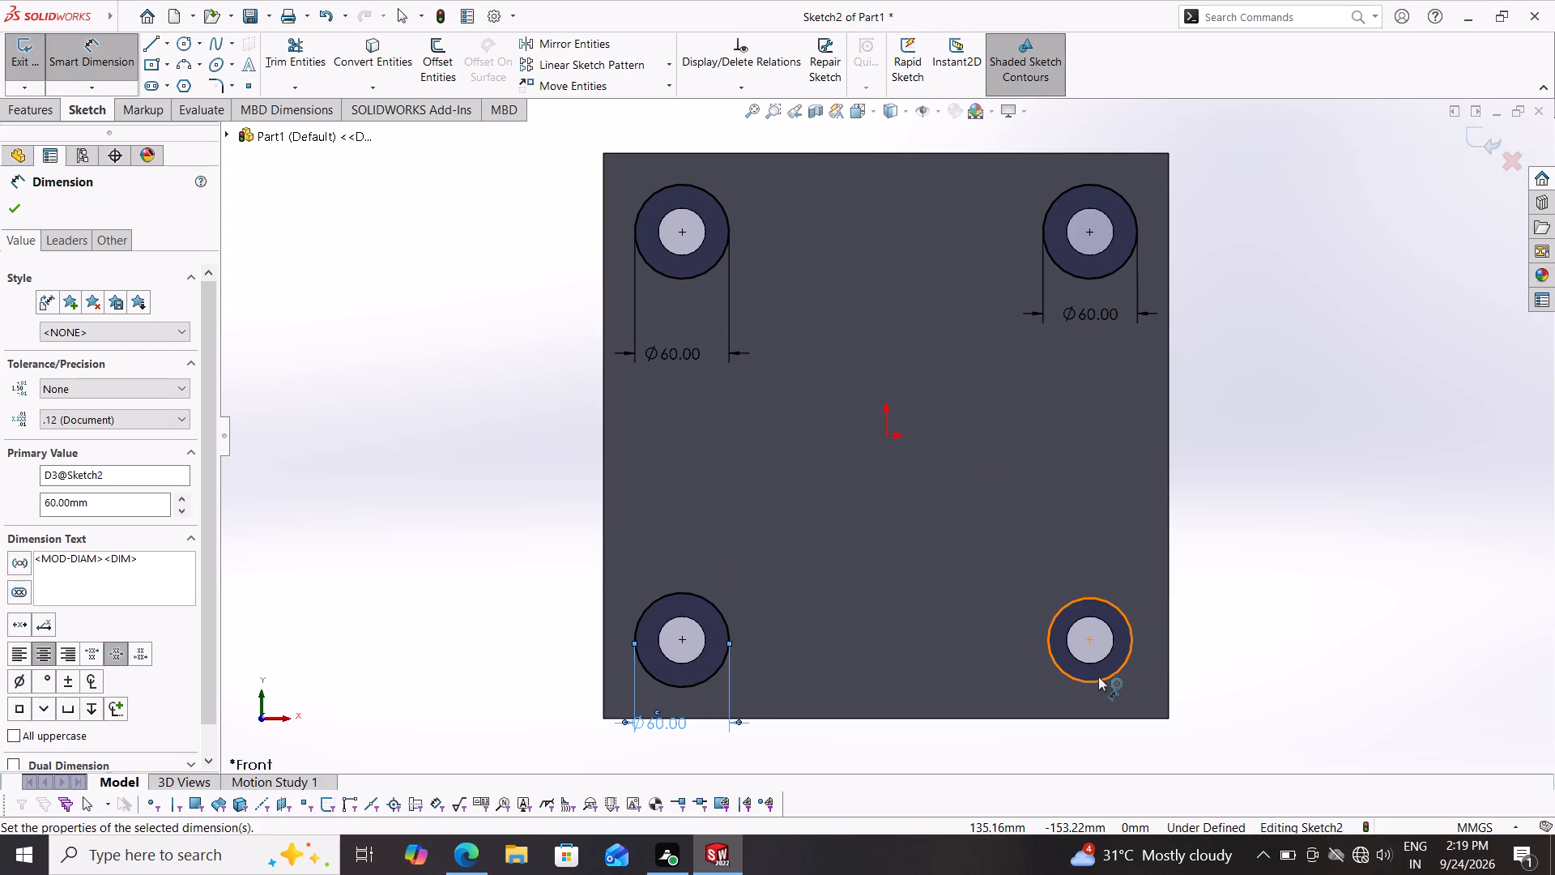
{"action": "left_click", "coordinate": [1094, 682]}
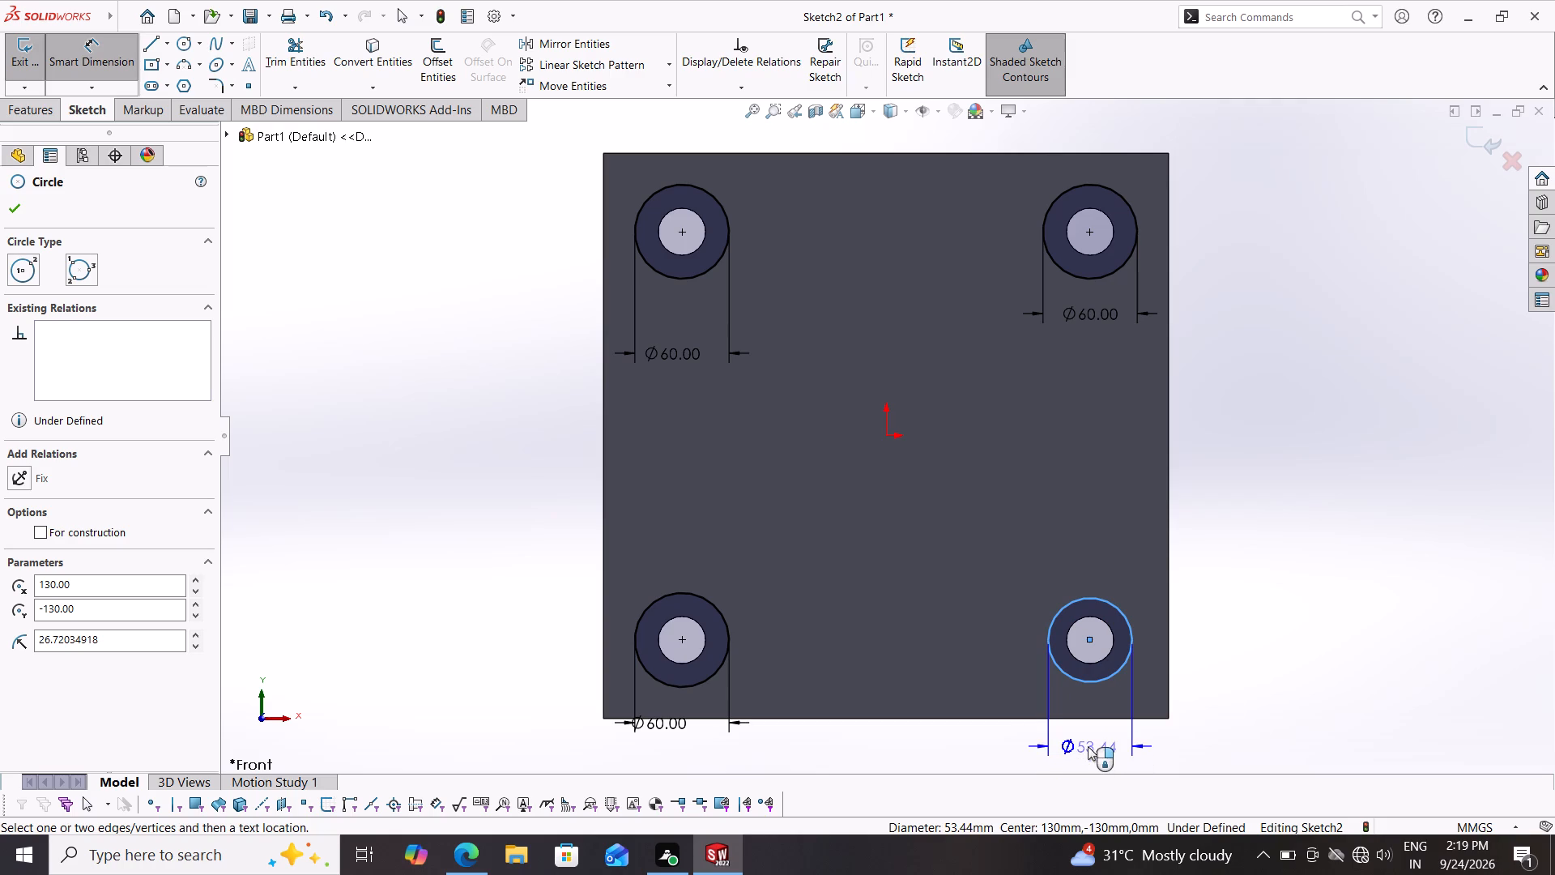
{"action": "left_click", "coordinate": [1090, 732]}
{"action": "type", "text": "60"}
{"action": "key", "text": "Return"}
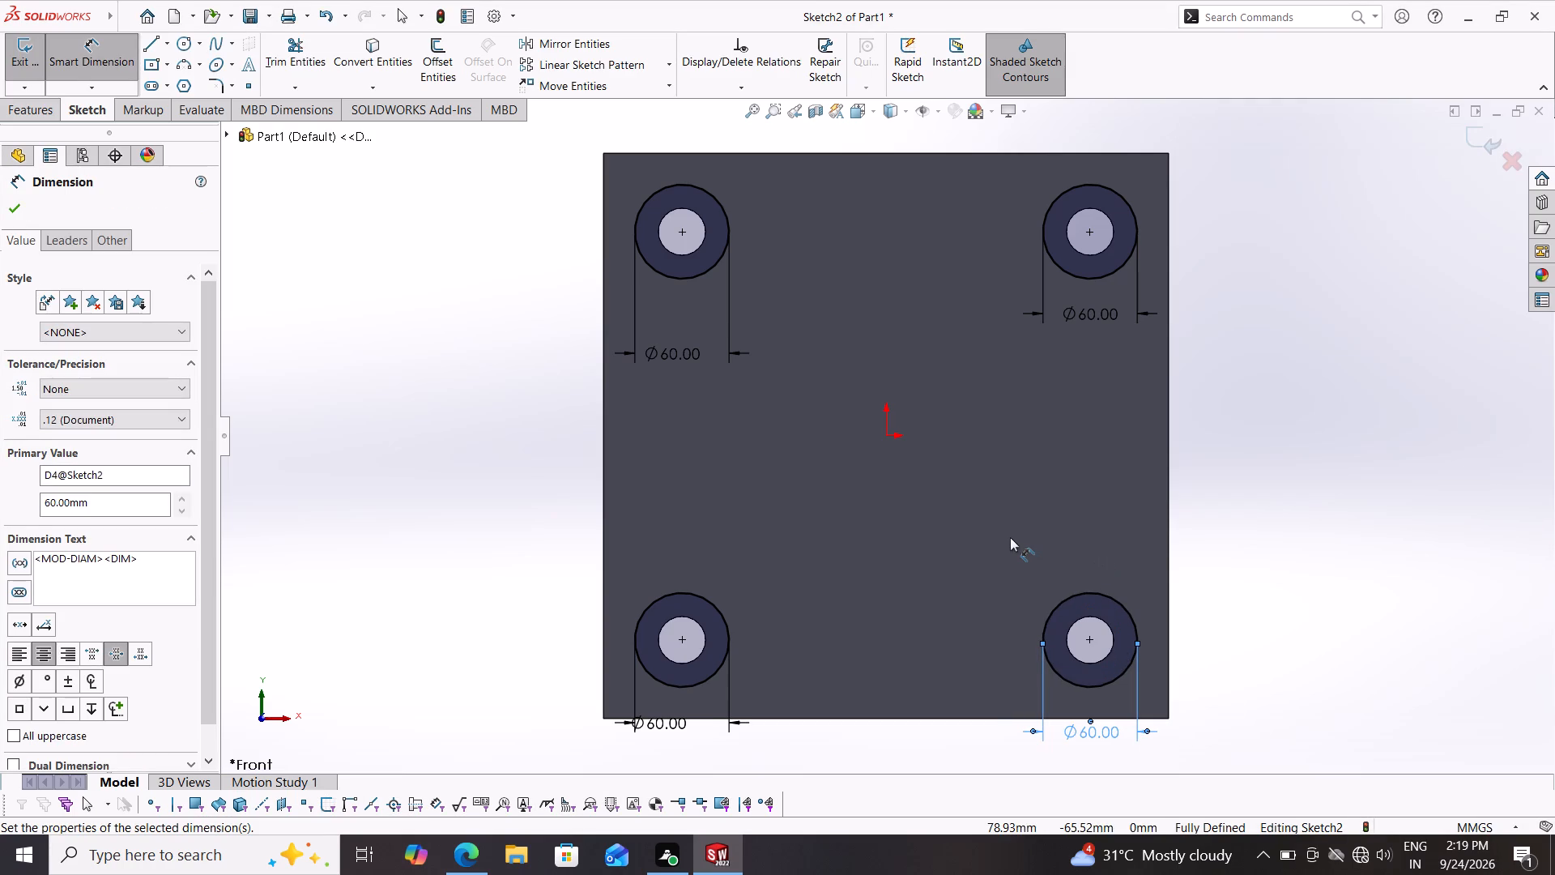
{"action": "left_click", "coordinate": [14, 211]}
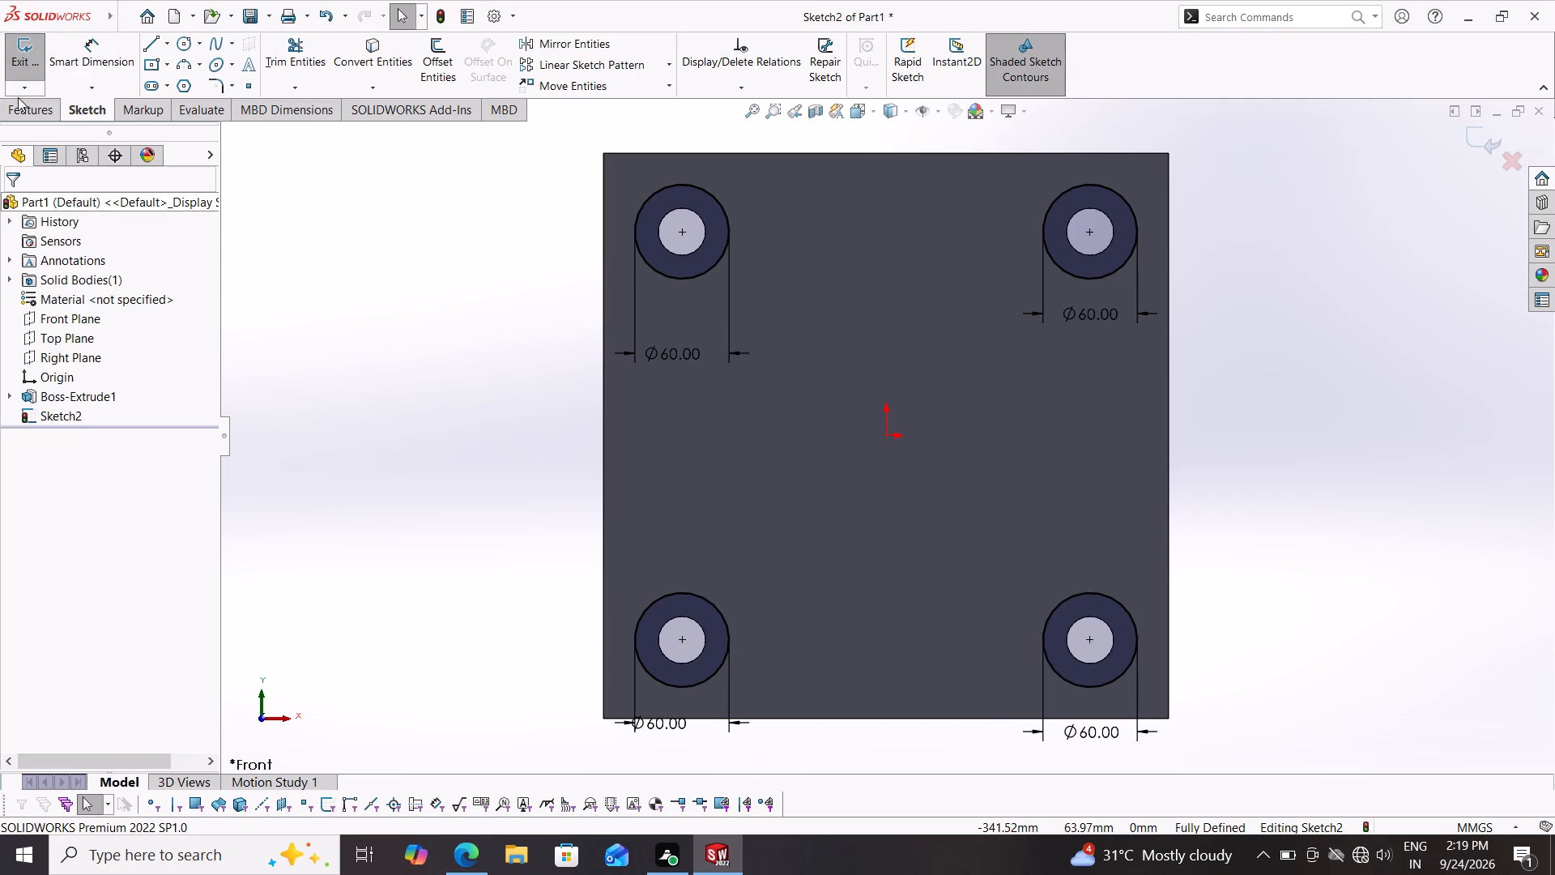
Cut the four 60 mm circles into the plate as a blind extruded cut 10 mm deep.
{"action": "left_click", "coordinate": [18, 105]}
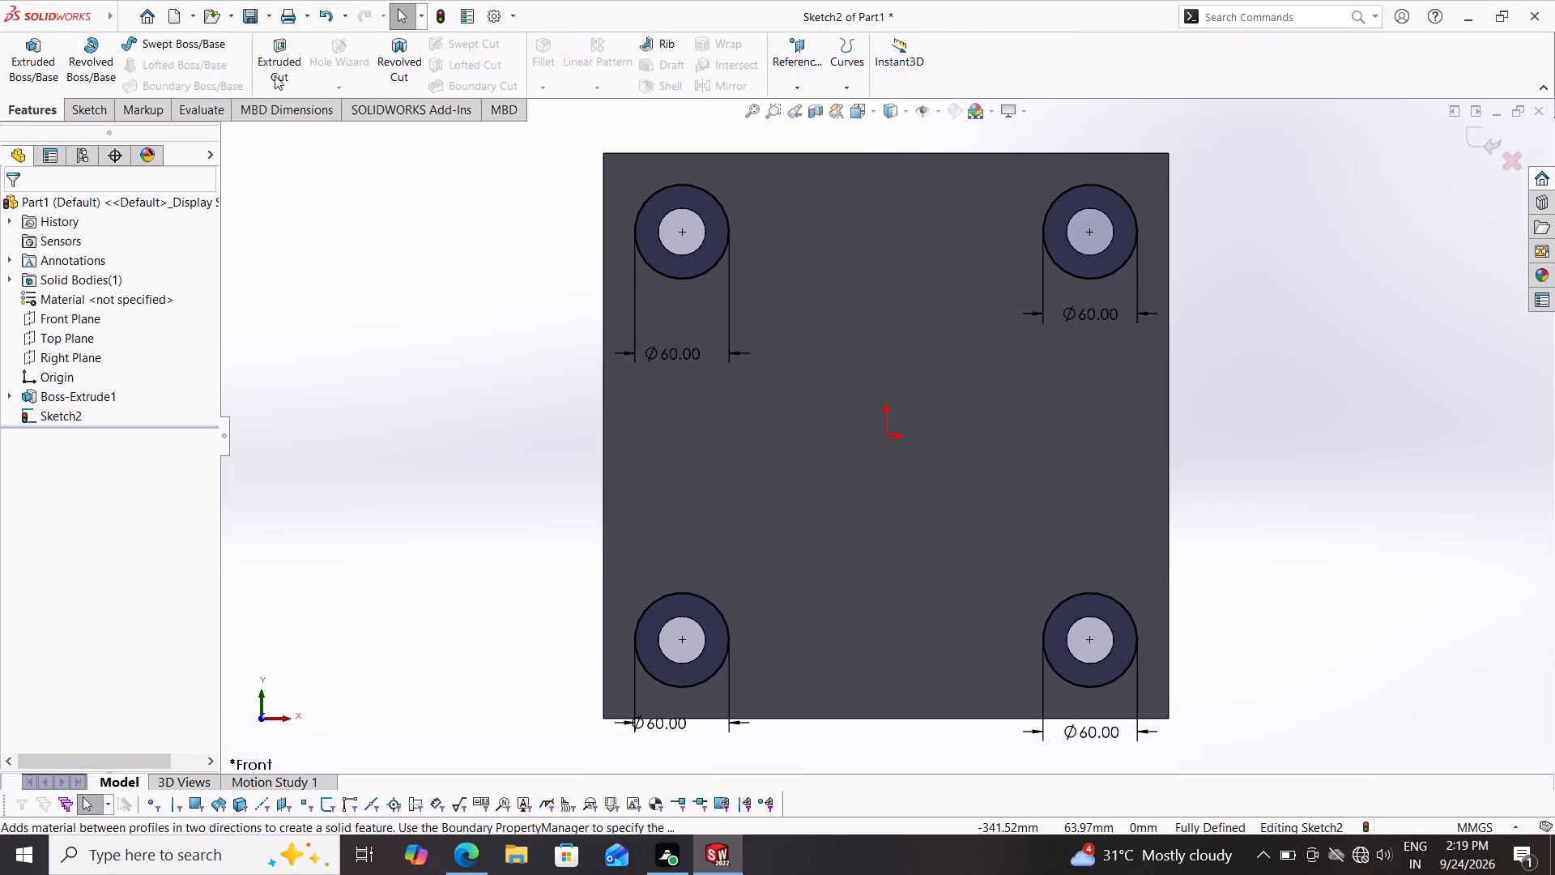
{"action": "left_click", "coordinate": [285, 42]}
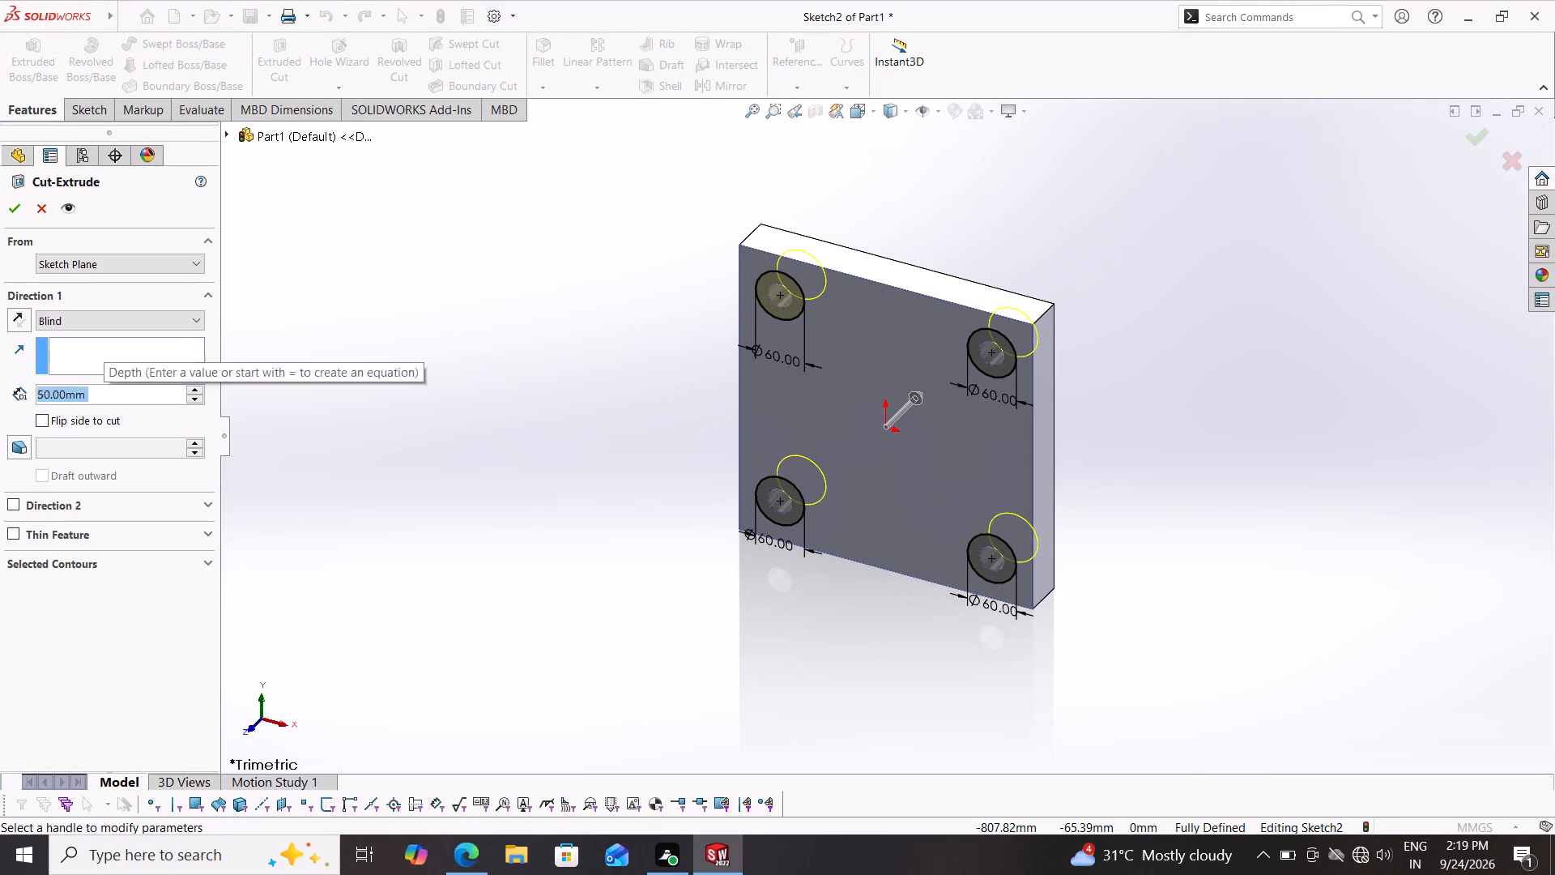
{"action": "type", "text": "10"}
{"action": "key", "text": "Return"}
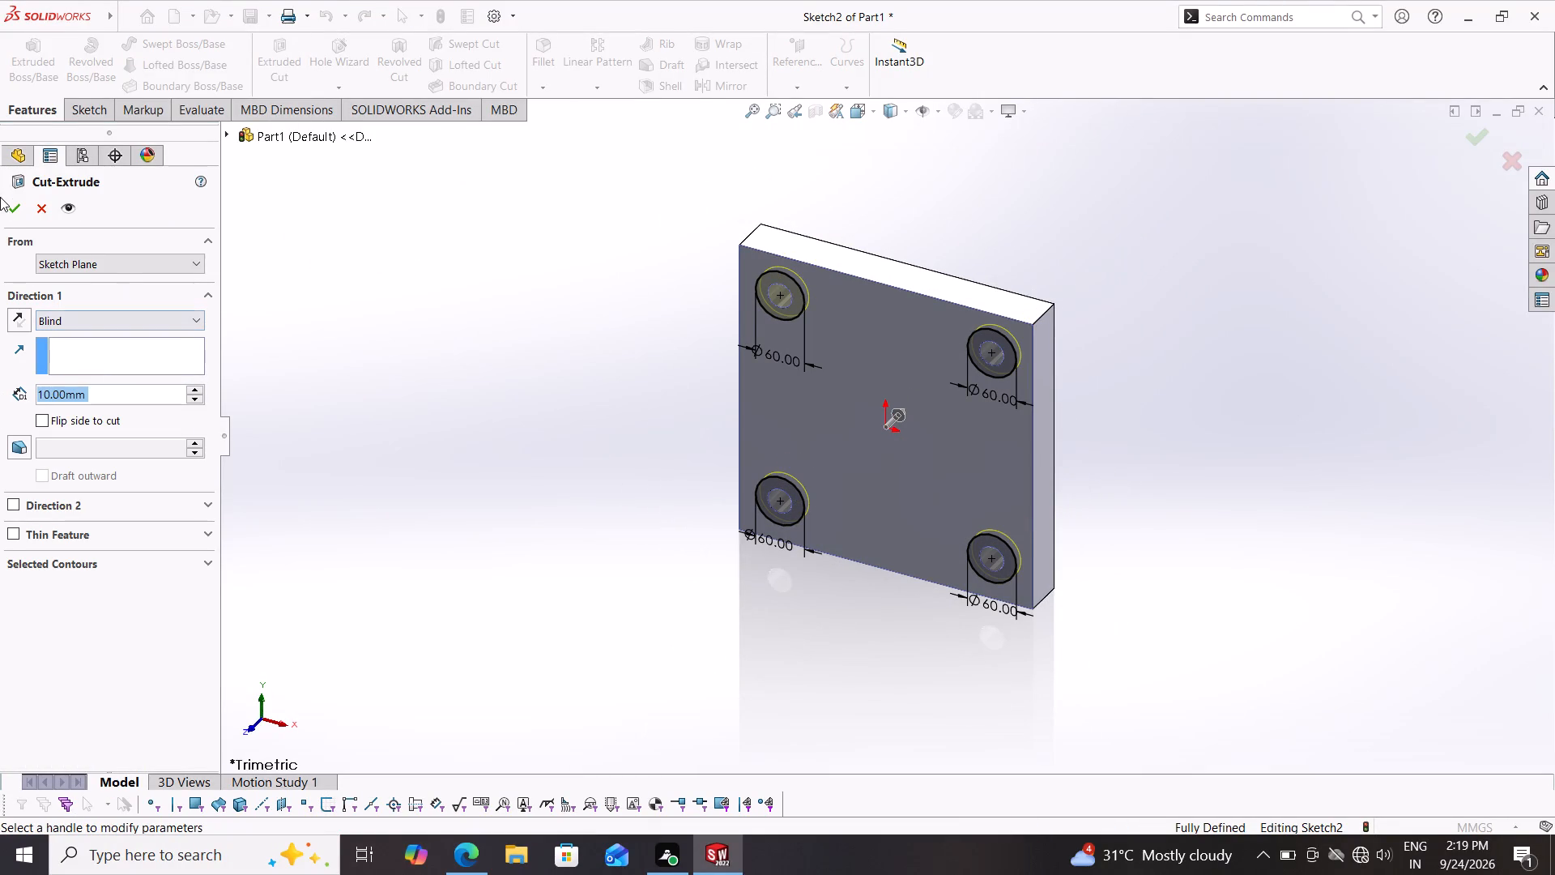
{"action": "left_click", "coordinate": [10, 210]}
Set up a 20 mm radius fillet on the 50 mm long edges at the plate's two upper corners.
{"action": "middle_click_drag", "start_coordinate": [605, 531], "coordinate": [643, 499]}
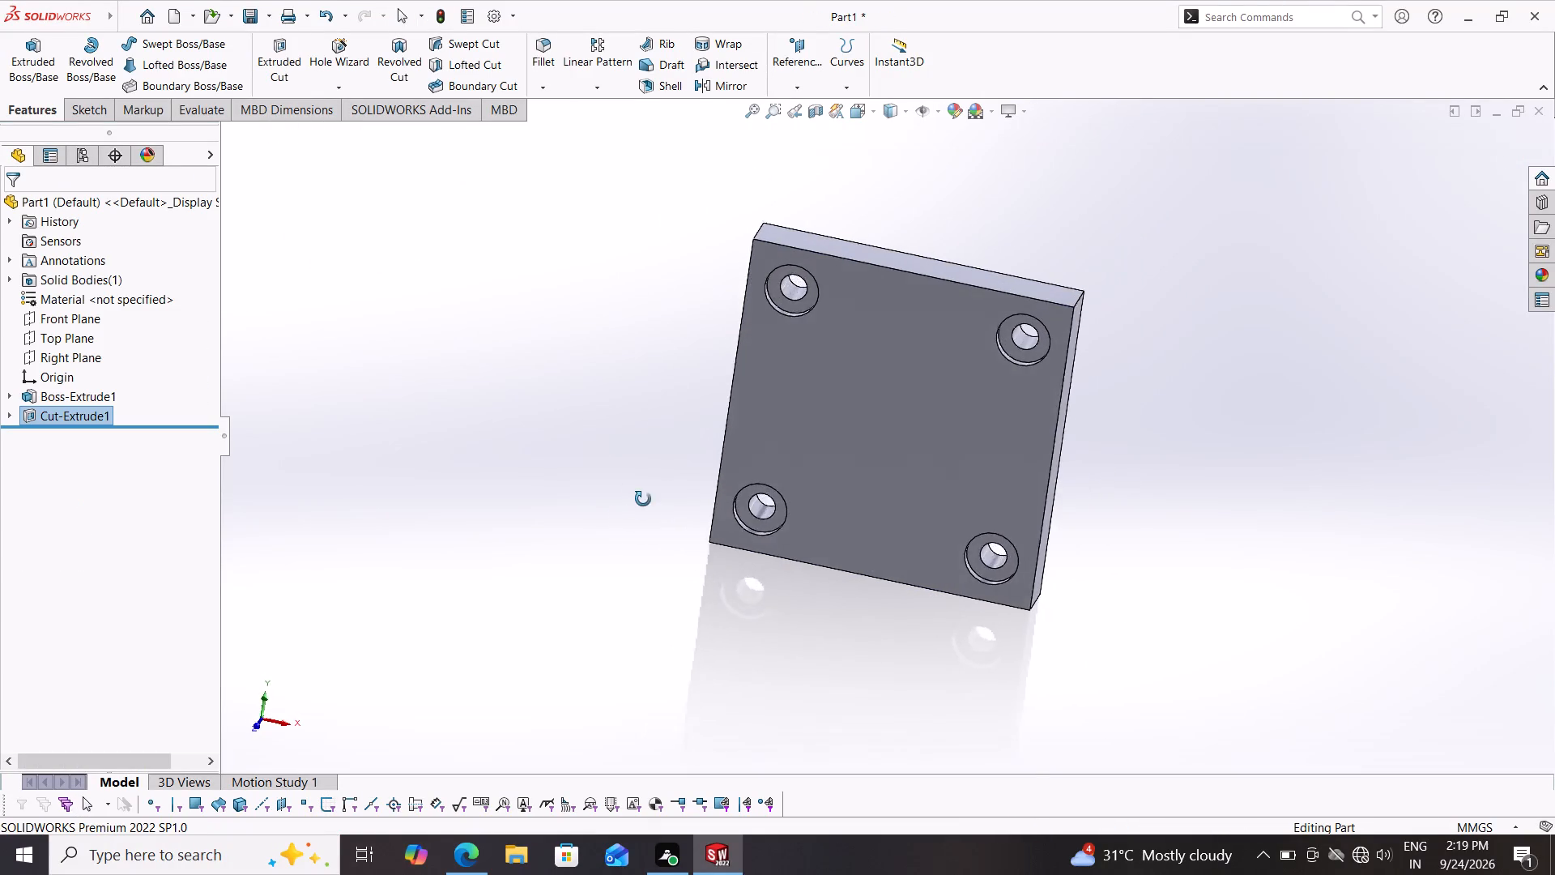
{"action": "middle_click_drag", "start_coordinate": [643, 499], "coordinate": [682, 489]}
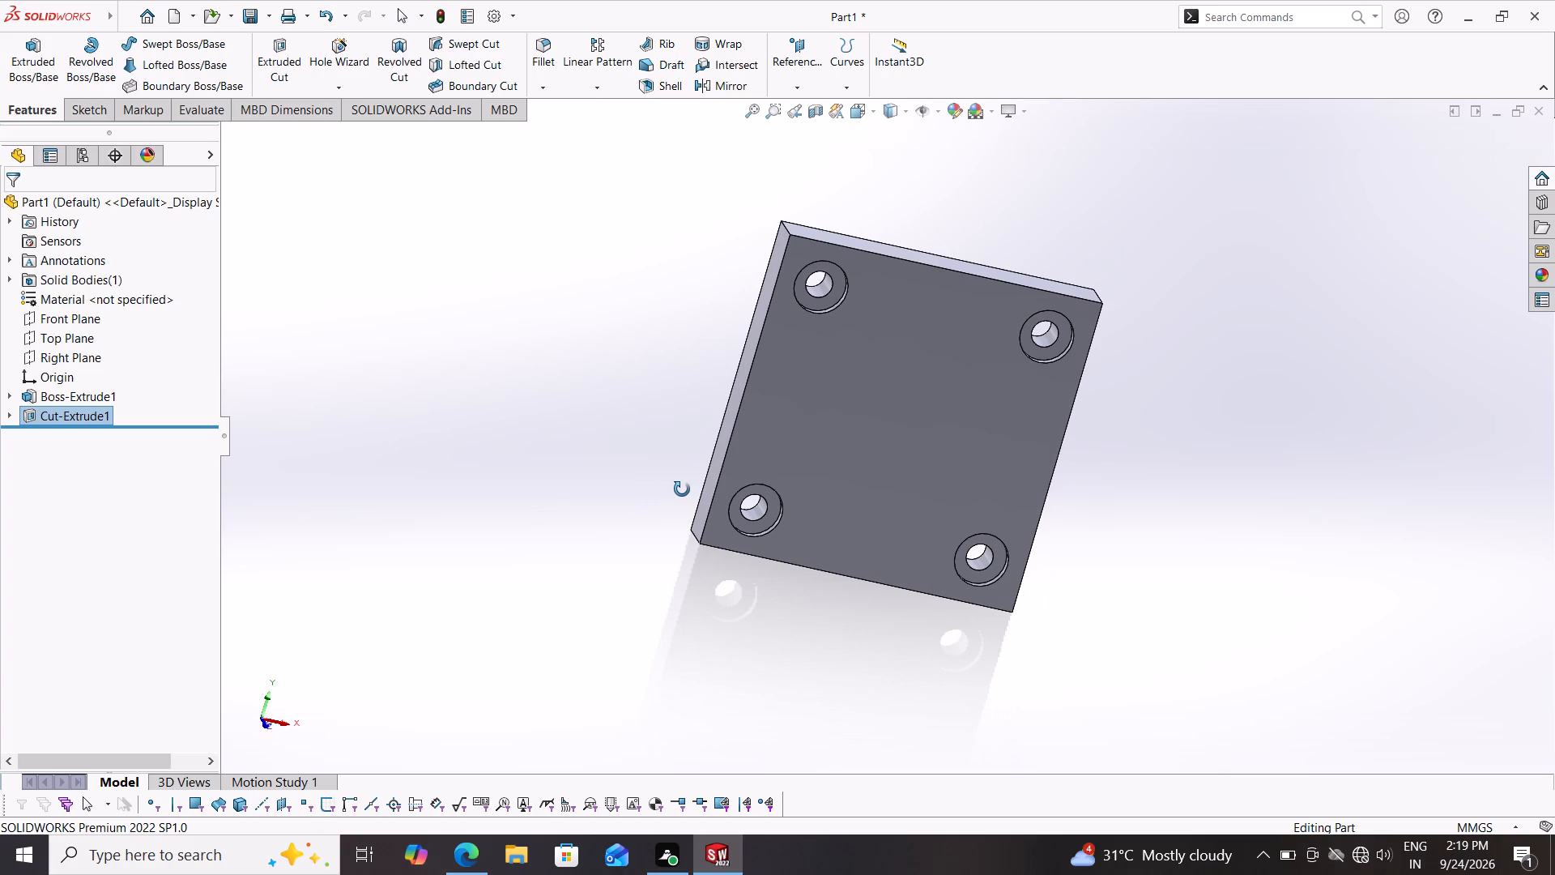
{"action": "middle_click_drag", "start_coordinate": [682, 489], "coordinate": [679, 492]}
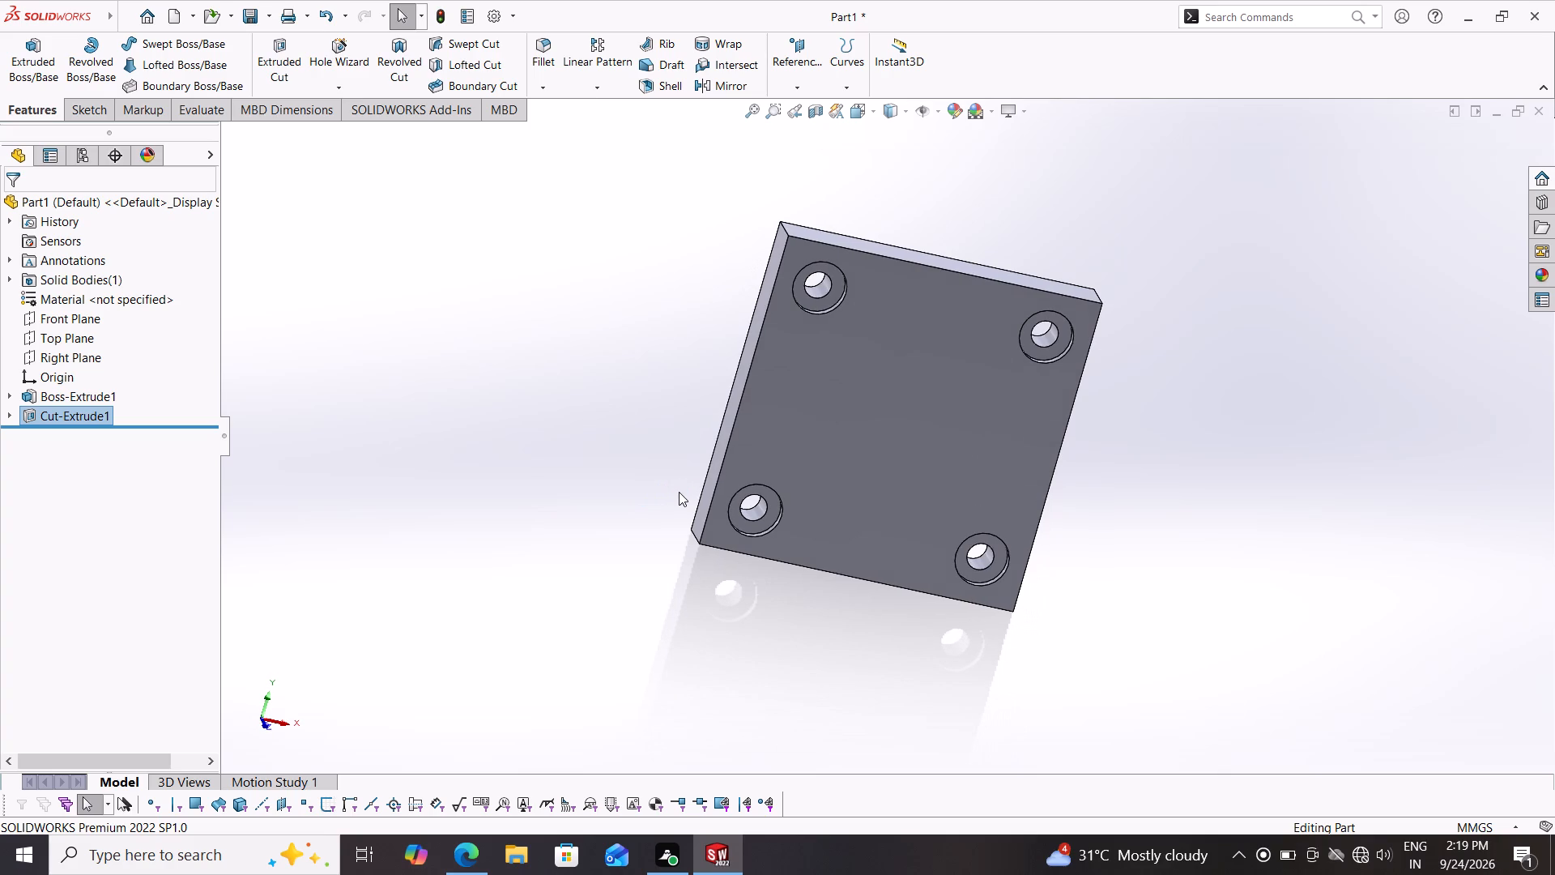
{"action": "middle_click_drag", "start_coordinate": [678, 492], "coordinate": [621, 498]}
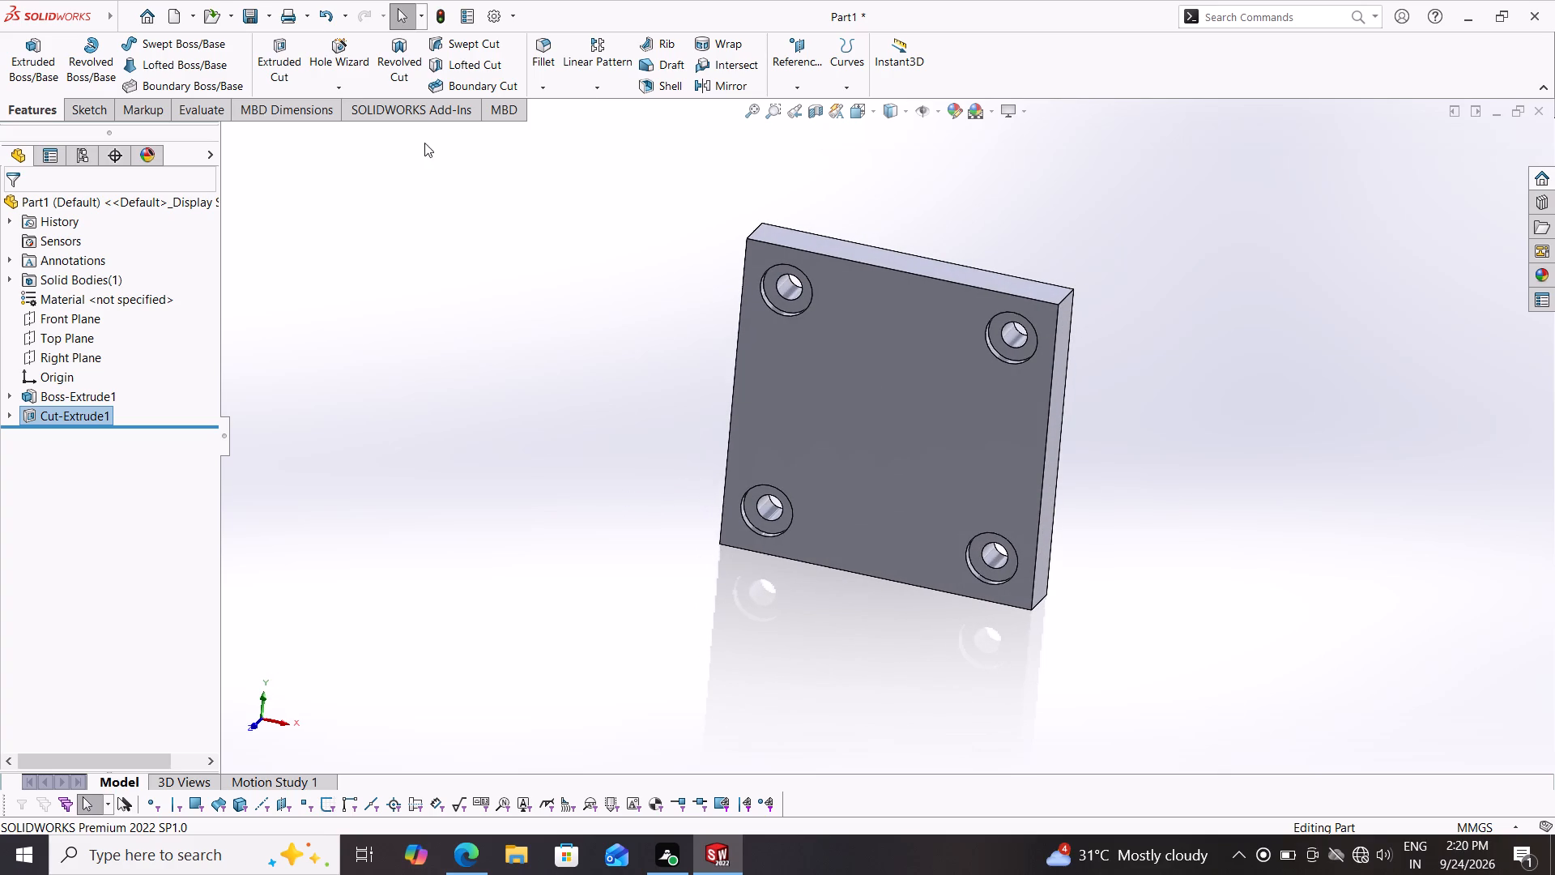
{"action": "left_click", "coordinate": [550, 53]}
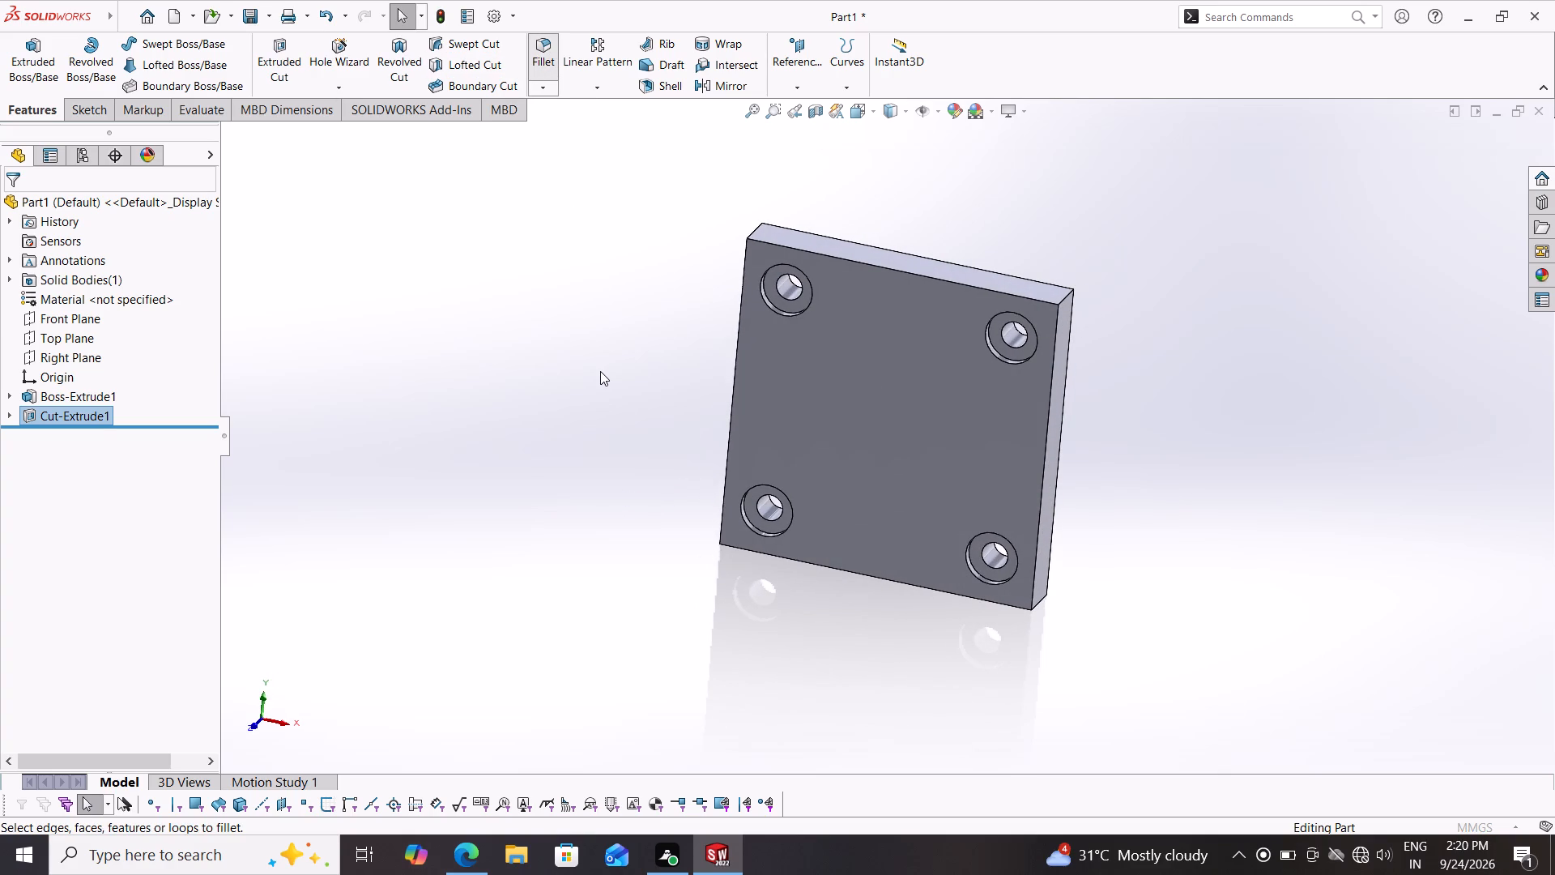
{"action": "type", "text": "20"}
{"action": "key", "text": "Return"}
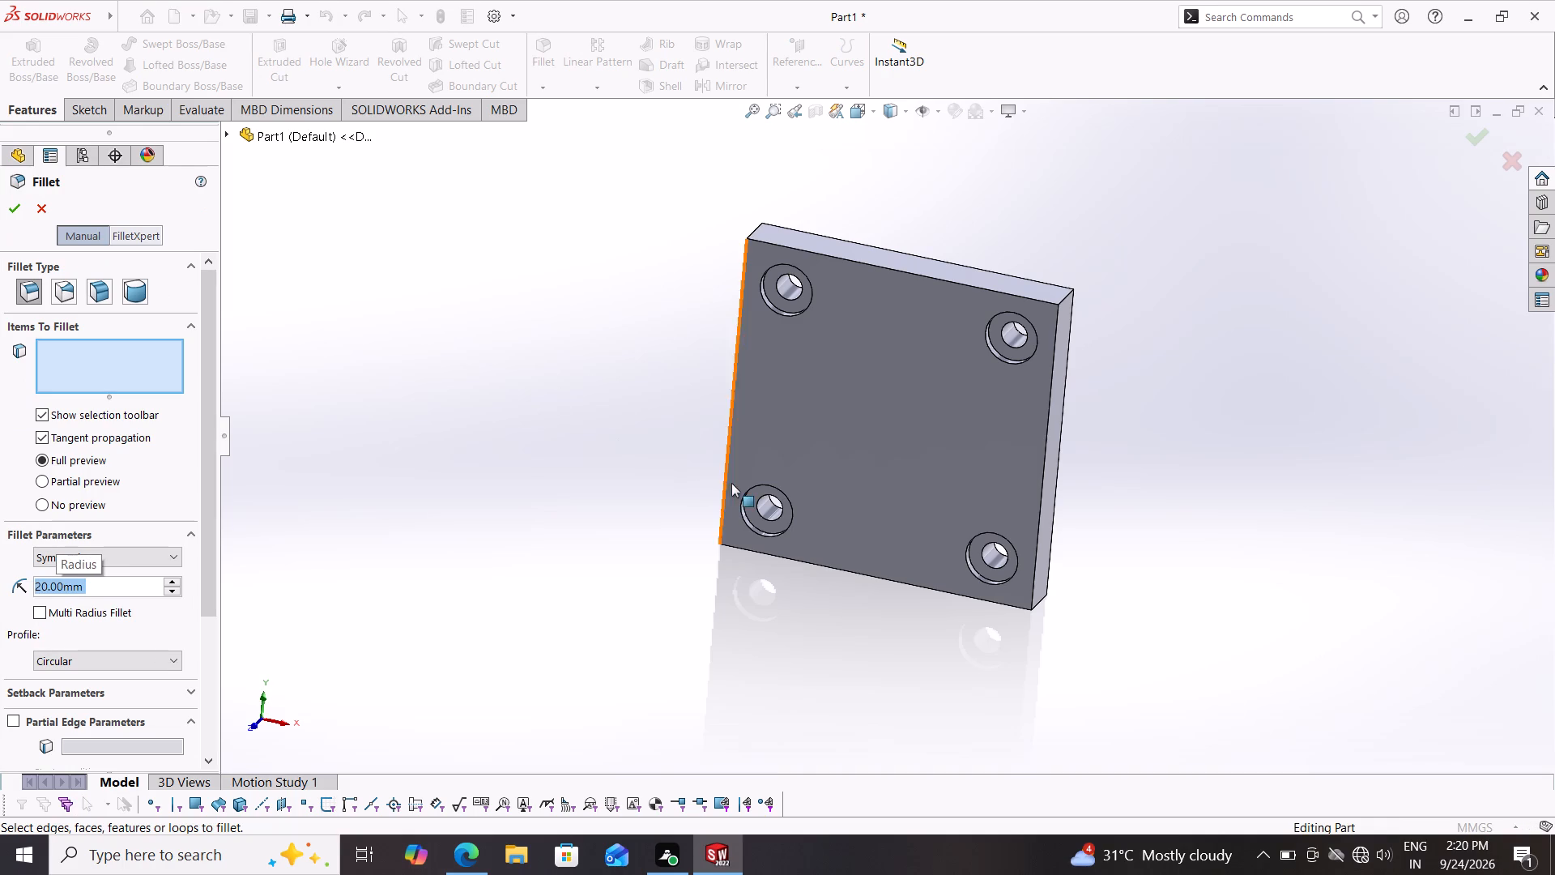
{"action": "middle_click_drag", "start_coordinate": [763, 514], "coordinate": [667, 520]}
{"action": "left_click", "coordinate": [914, 304]}
{"action": "middle_click_drag", "start_coordinate": [614, 491], "coordinate": [616, 493]}
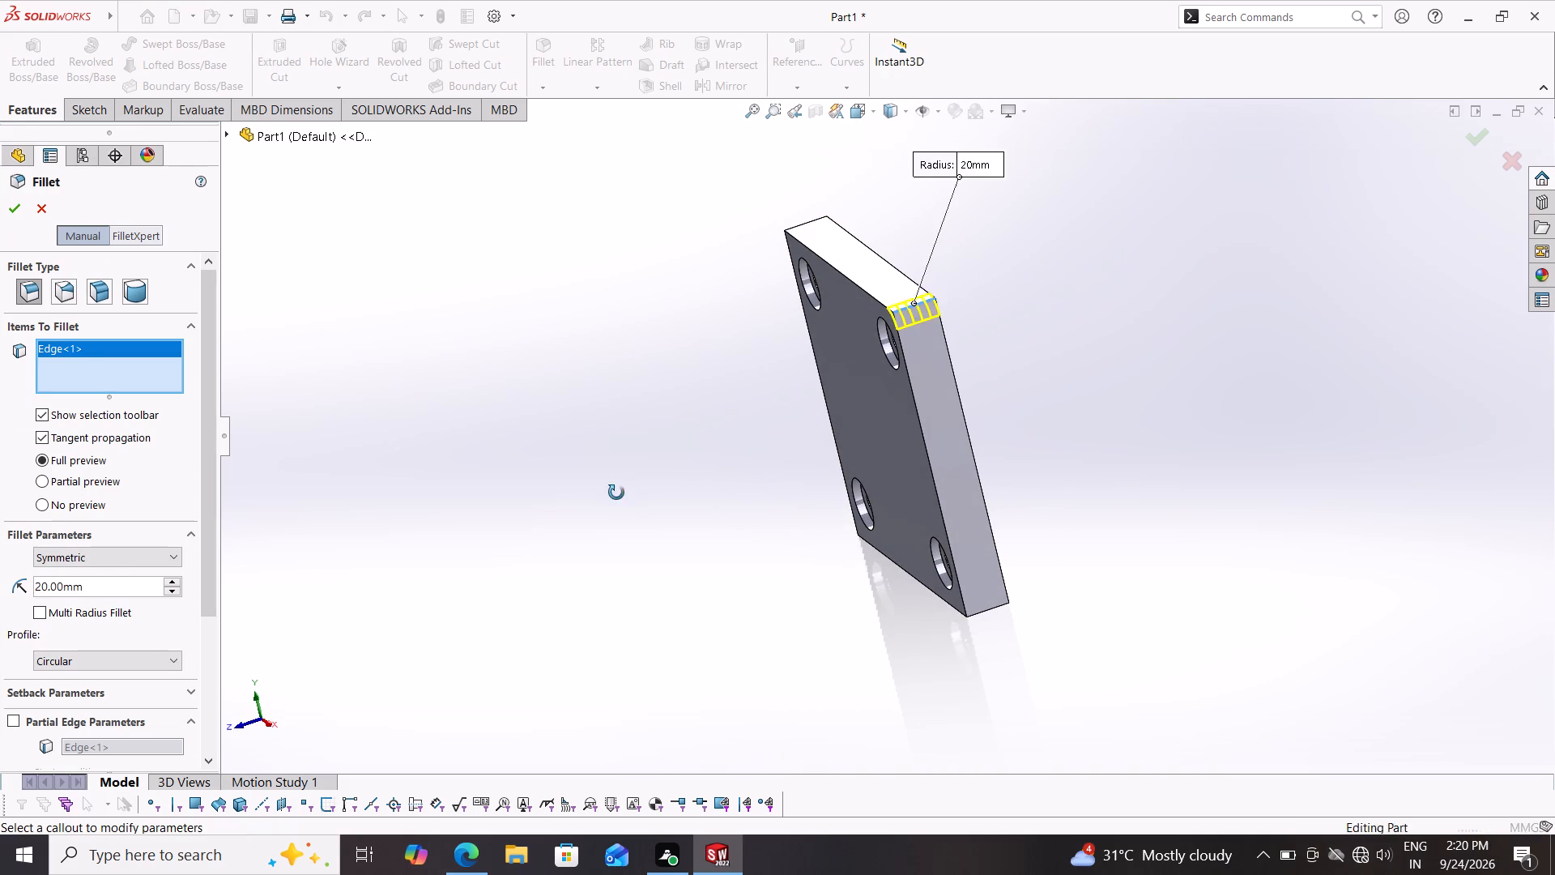
{"action": "middle_click_drag", "start_coordinate": [616, 493], "coordinate": [786, 689]}
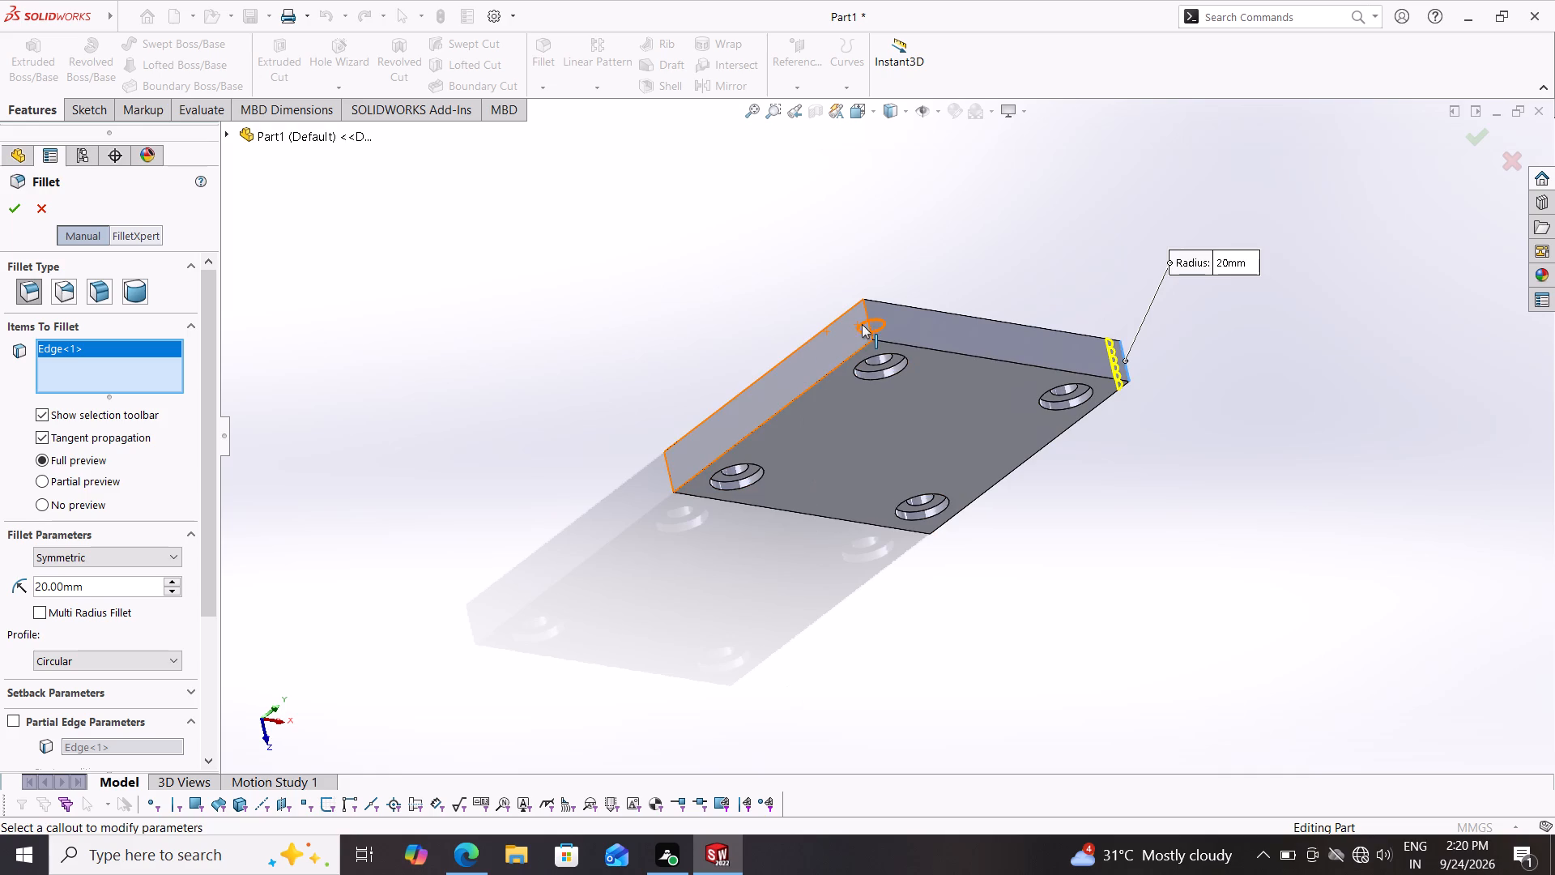
{"action": "left_click", "coordinate": [868, 322]}
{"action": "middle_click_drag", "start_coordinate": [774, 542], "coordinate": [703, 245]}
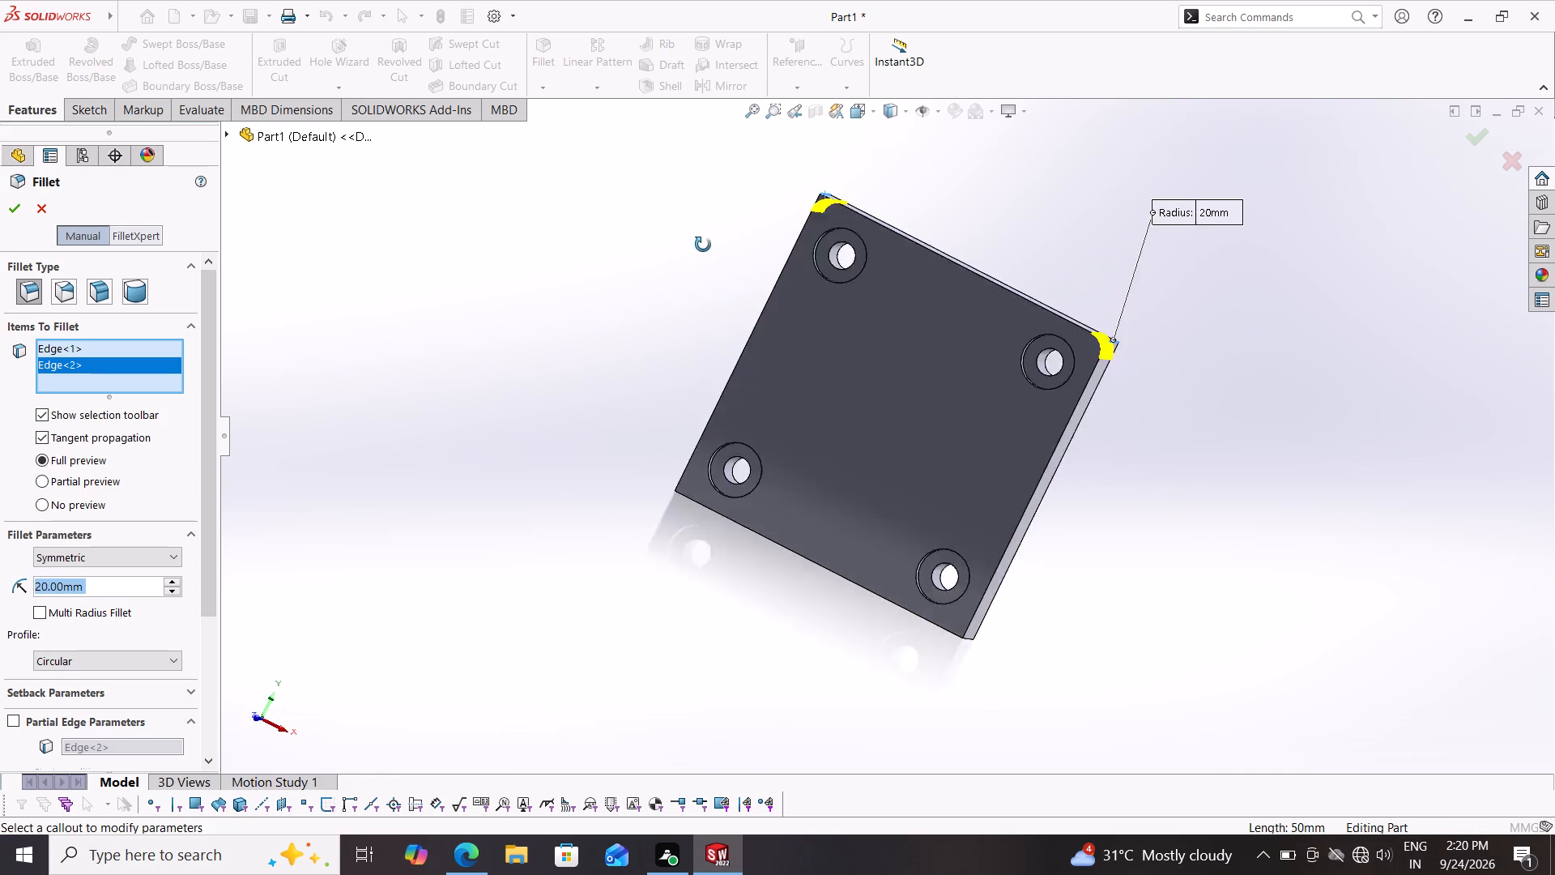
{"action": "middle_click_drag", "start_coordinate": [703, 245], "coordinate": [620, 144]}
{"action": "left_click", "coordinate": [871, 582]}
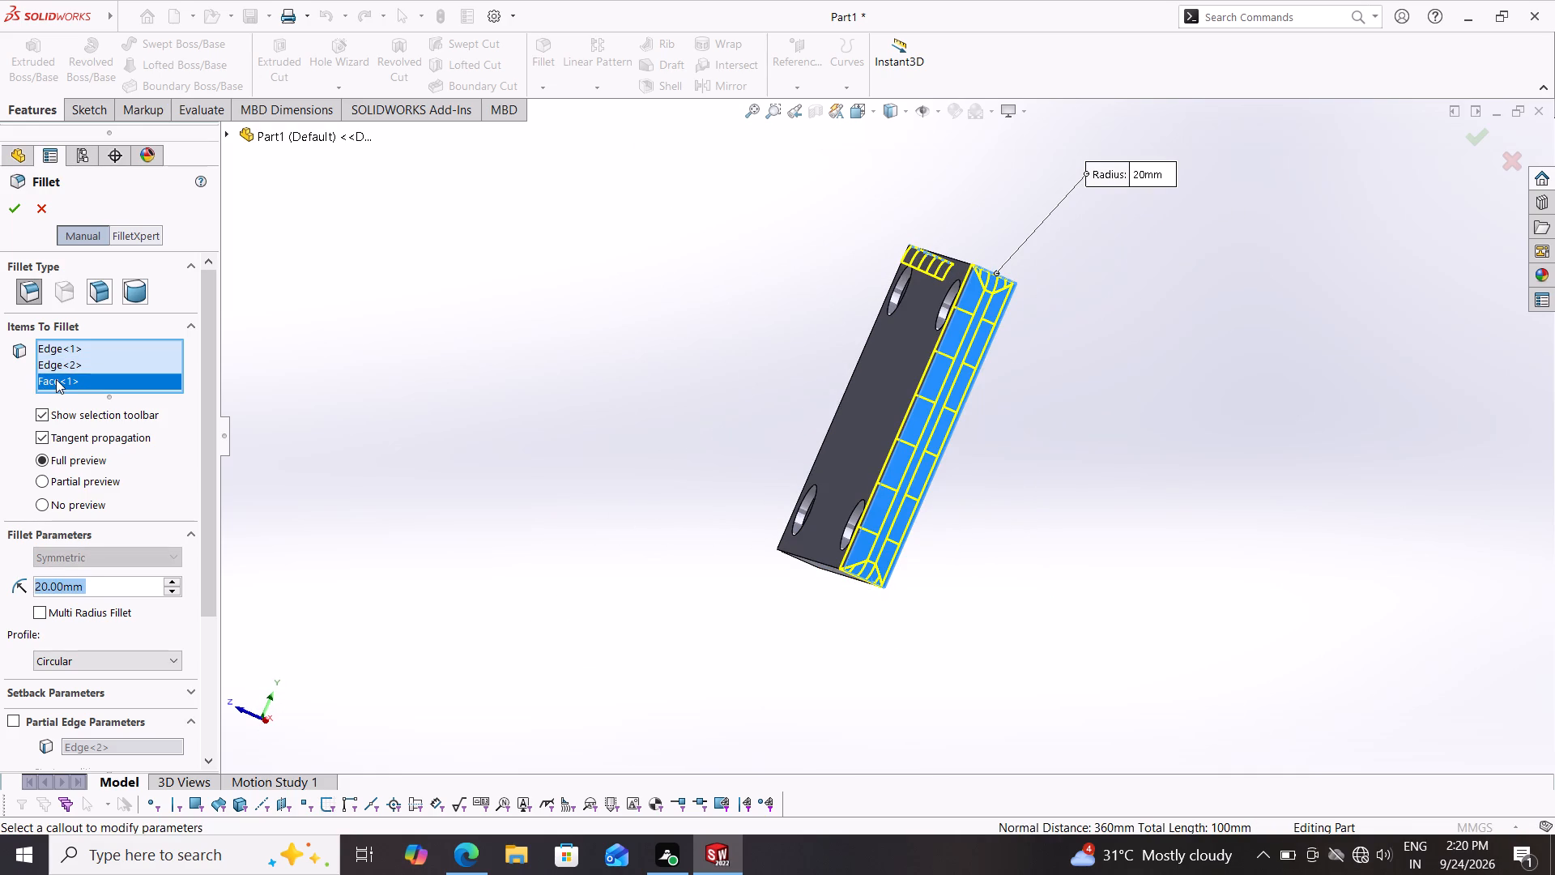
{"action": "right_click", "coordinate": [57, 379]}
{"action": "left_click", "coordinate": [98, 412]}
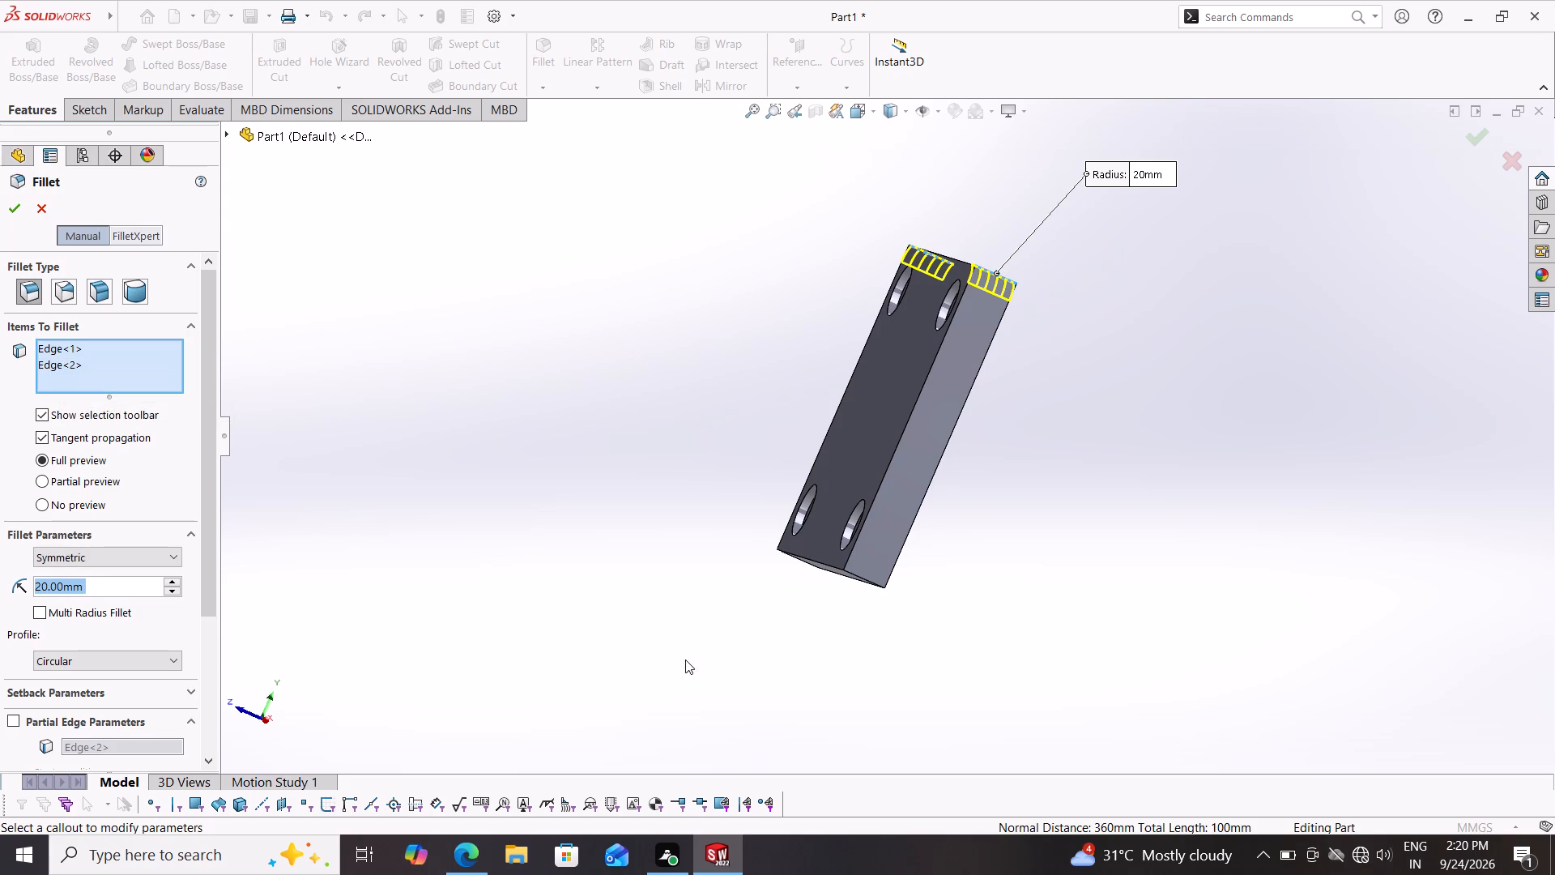
Add the edges at the plate's two lower corners to the 20 mm fillet and apply it.
{"action": "middle_click_drag", "start_coordinate": [685, 659], "coordinate": [676, 545]}
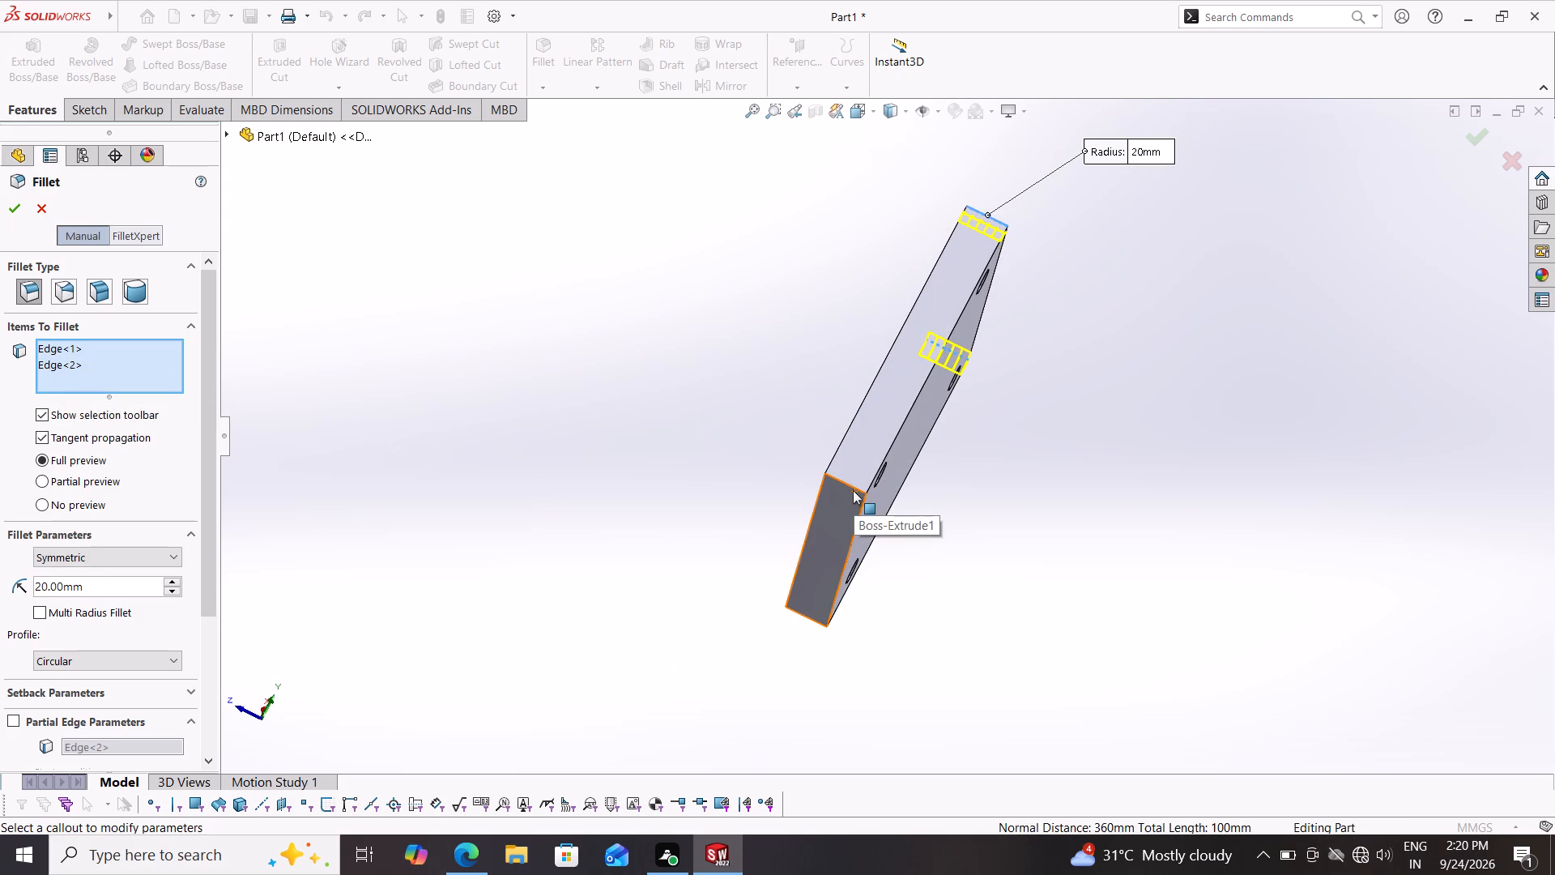
{"action": "left_click", "coordinate": [854, 488]}
{"action": "middle_click_drag", "start_coordinate": [701, 615], "coordinate": [927, 476]}
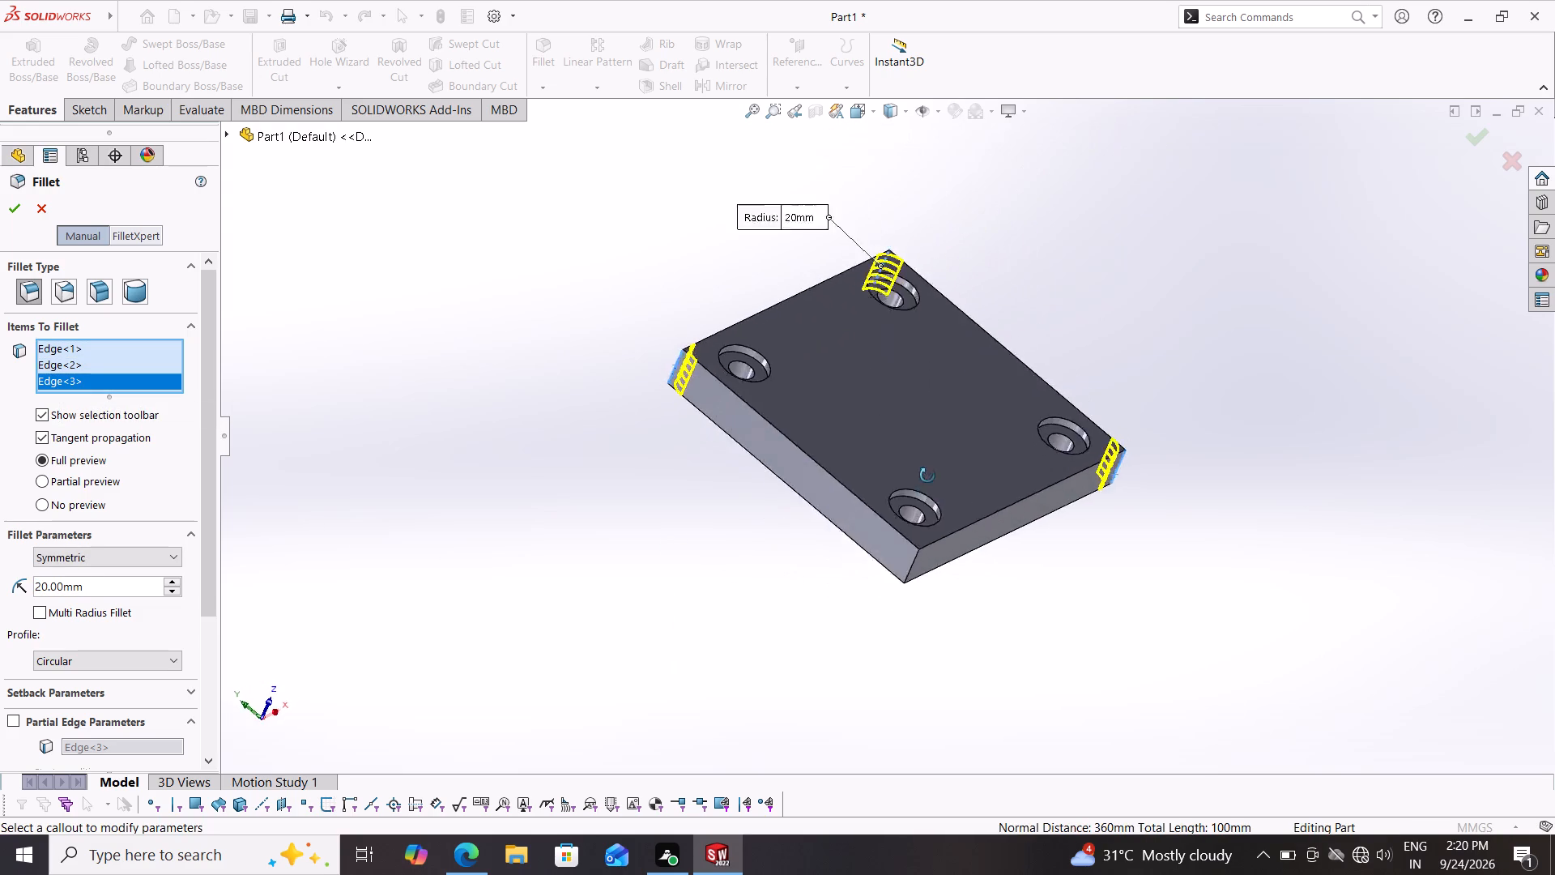
{"action": "middle_click_drag", "start_coordinate": [927, 476], "coordinate": [931, 455]}
{"action": "left_click", "coordinate": [933, 523]}
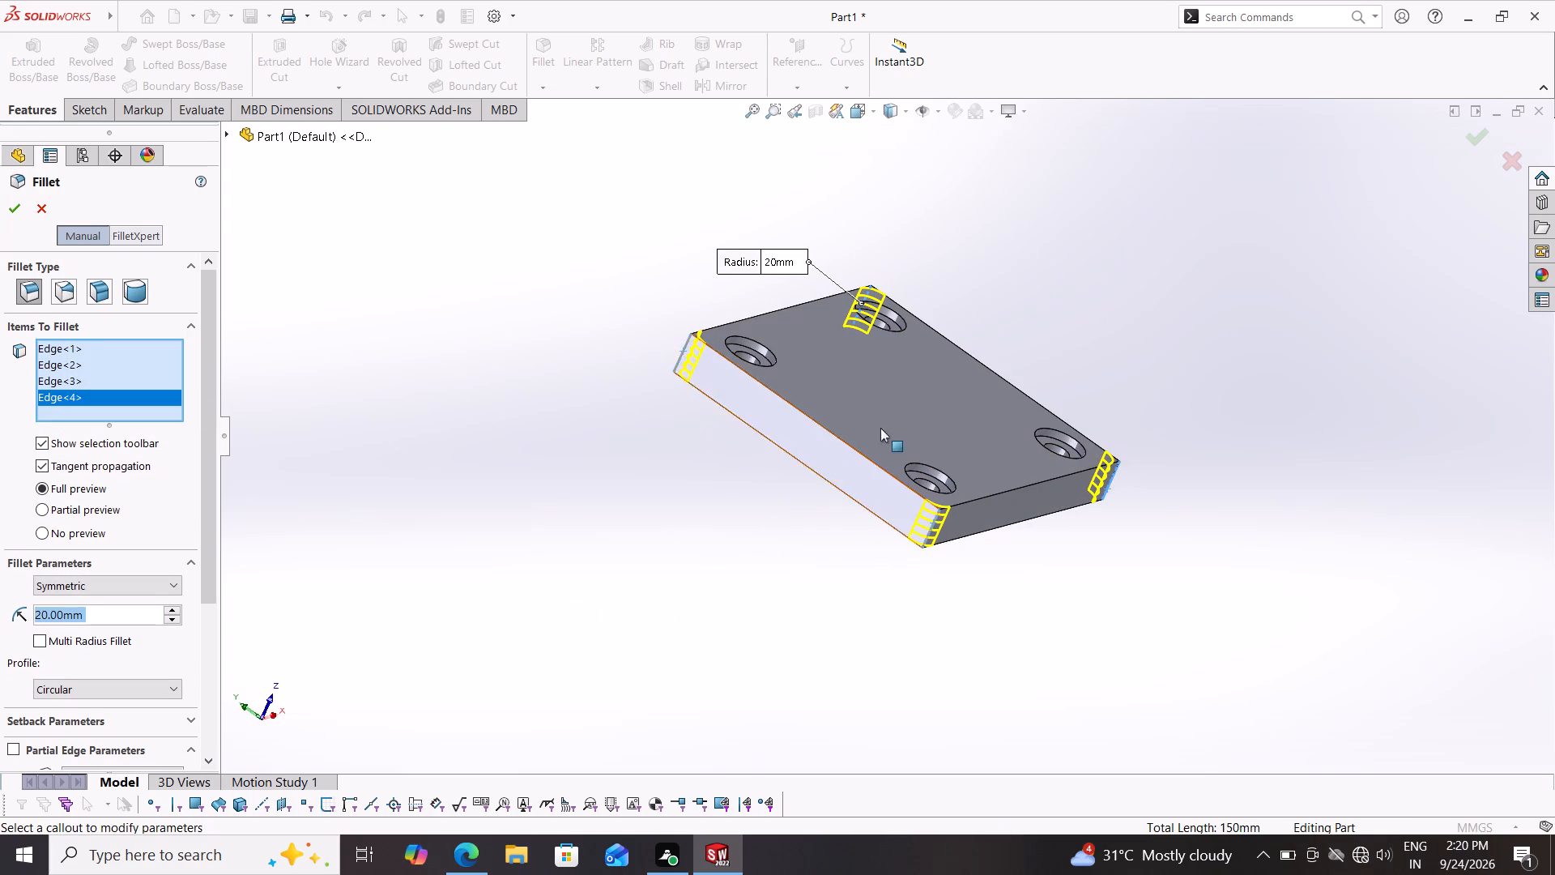
{"action": "middle_click_drag", "start_coordinate": [1079, 292], "coordinate": [1050, 446]}
{"action": "scroll", "coordinate": [1067, 352], "scroll_direction": "down", "scroll_amount": 1}
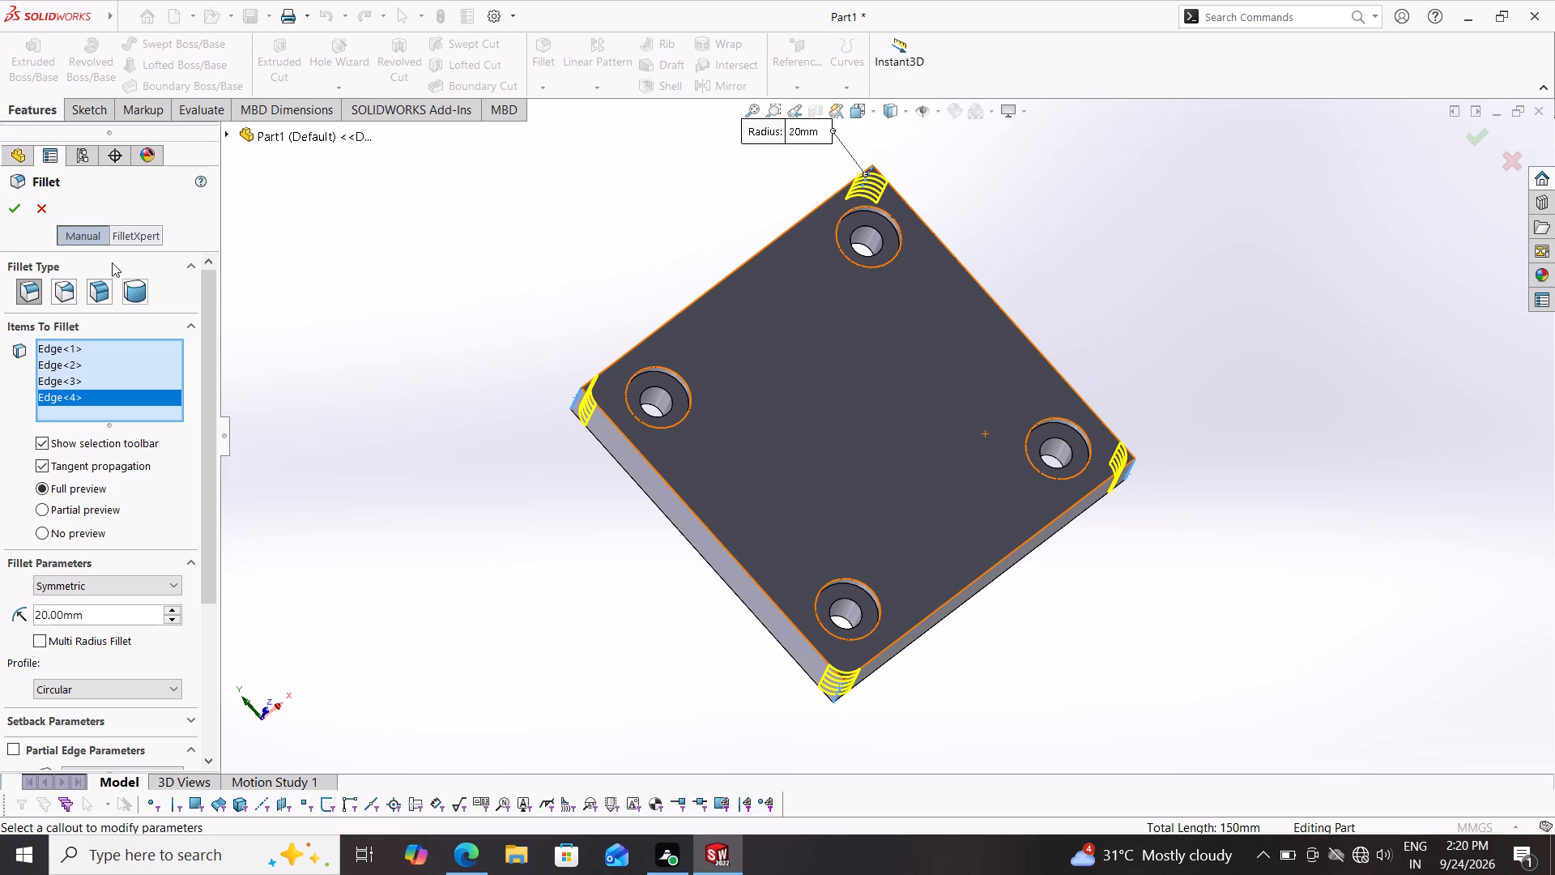
{"action": "left_click", "coordinate": [8, 207]}
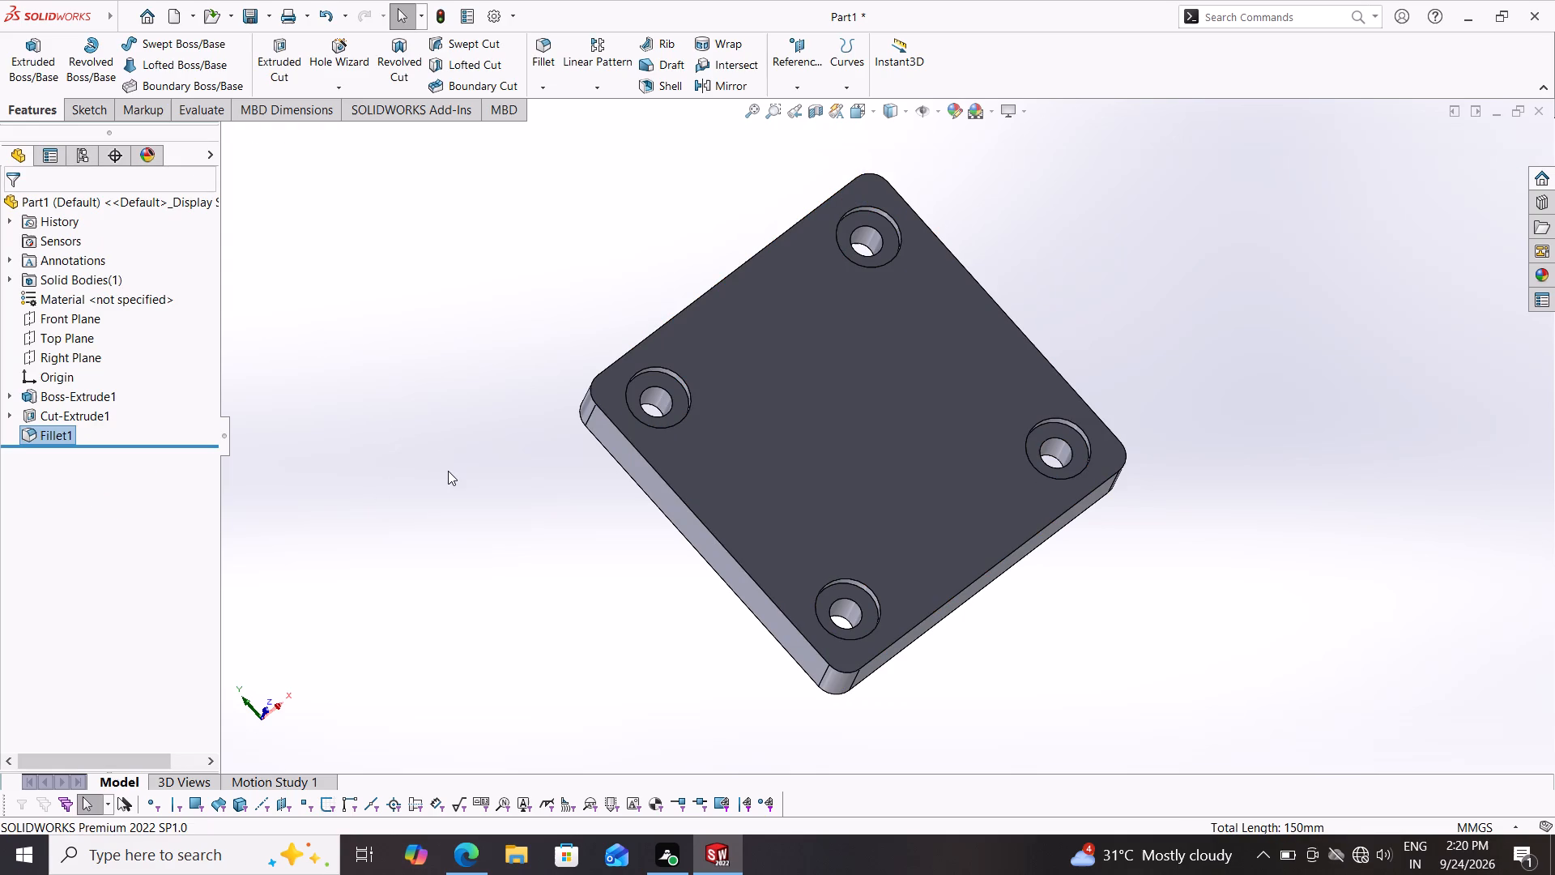
Sketch on the plate's front face a circle centred on the origin with a radius of about 105 mm.
{"action": "middle_click_drag", "start_coordinate": [365, 480], "coordinate": [441, 408]}
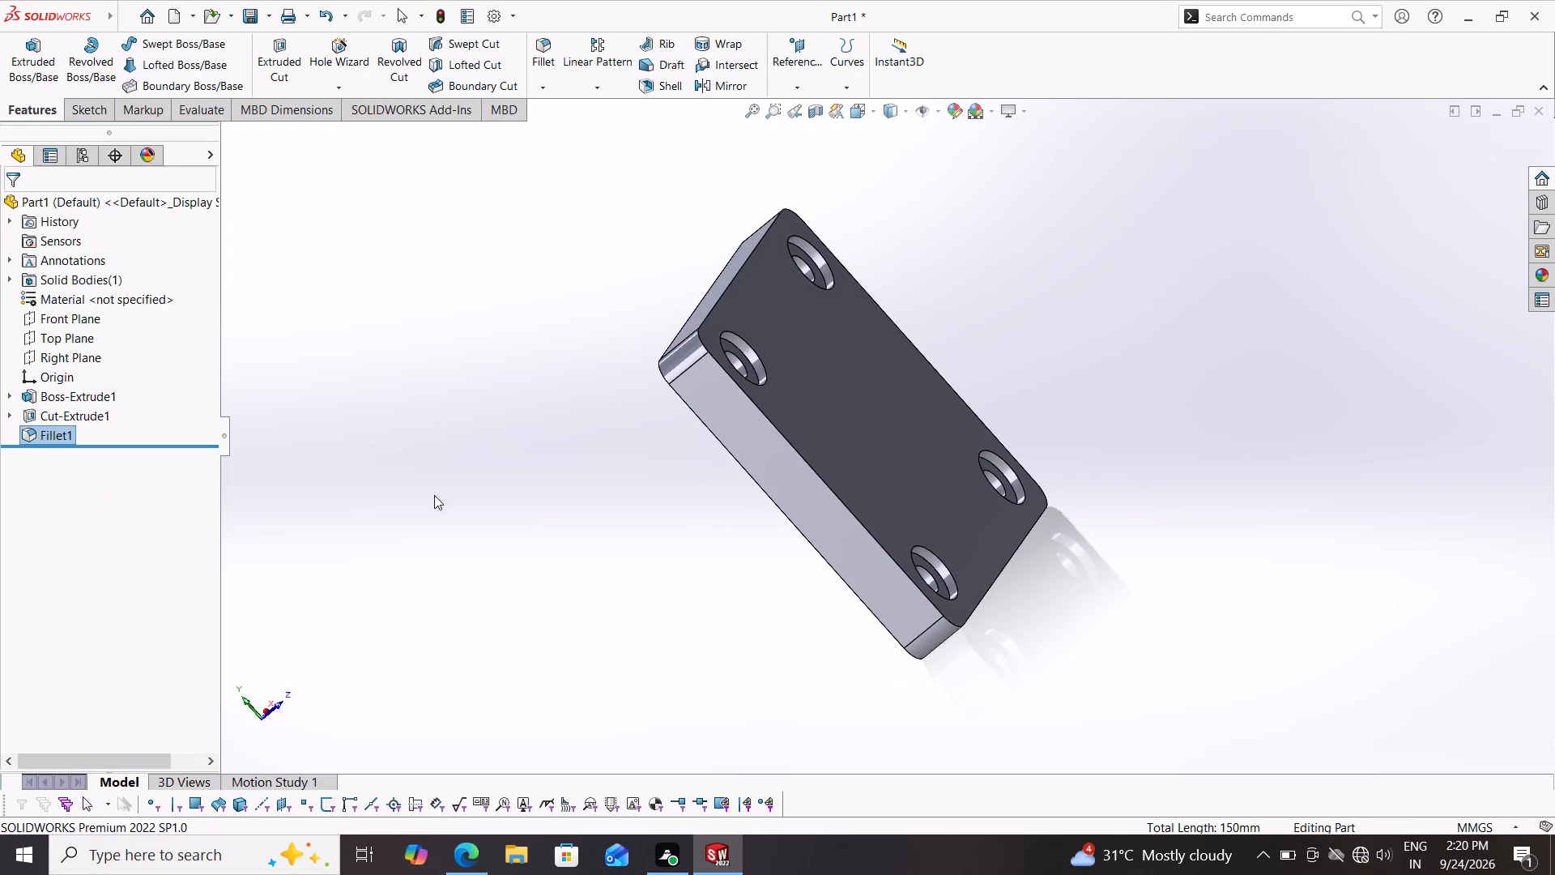
{"action": "left_click", "coordinate": [836, 382]}
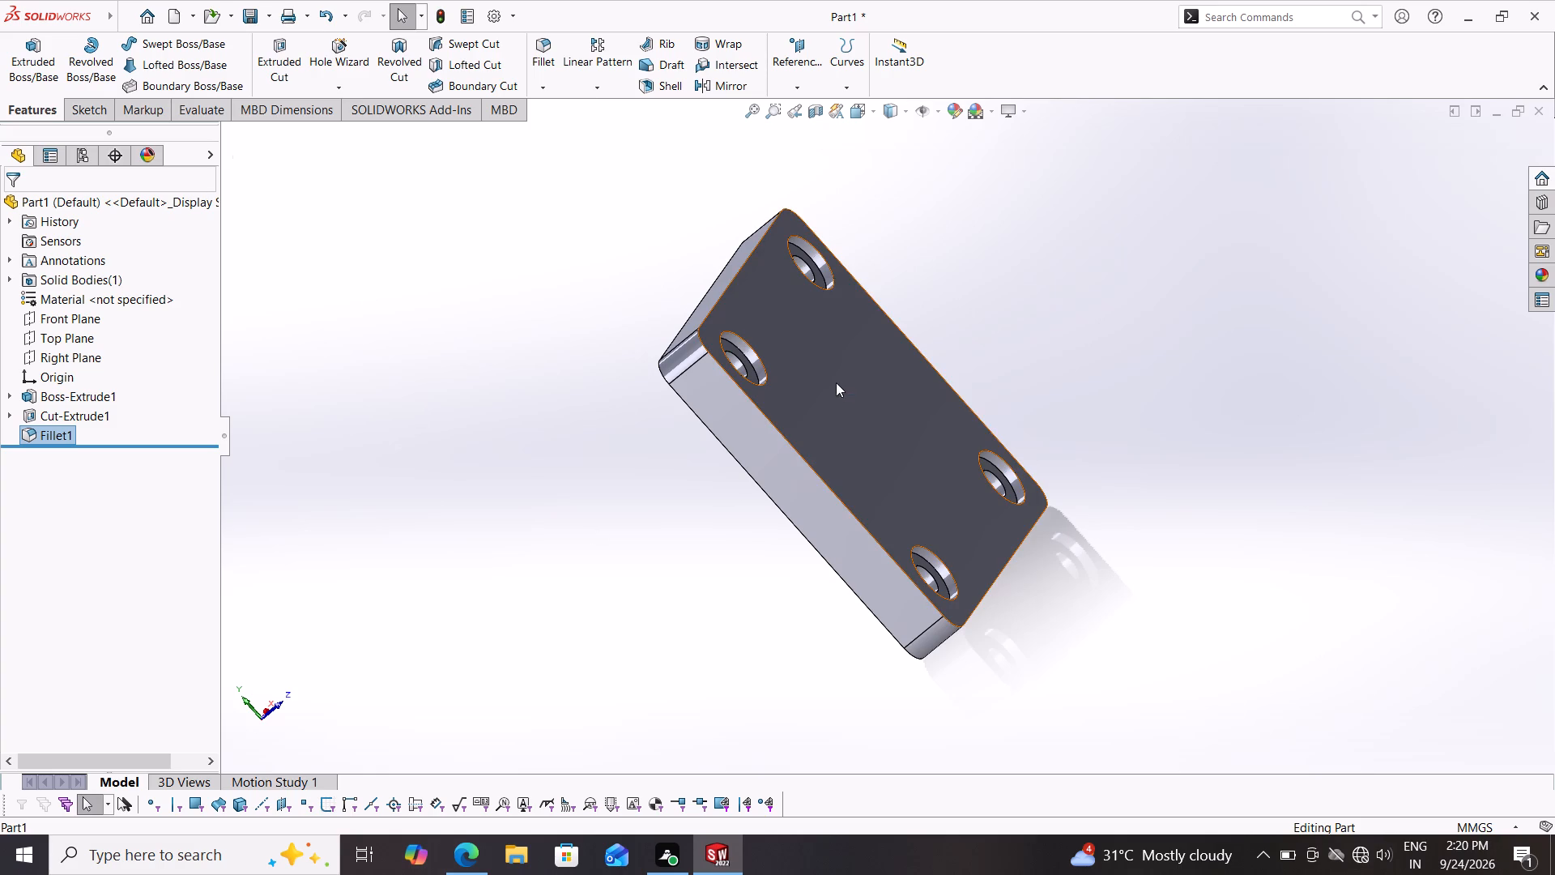
{"action": "left_click", "coordinate": [910, 330]}
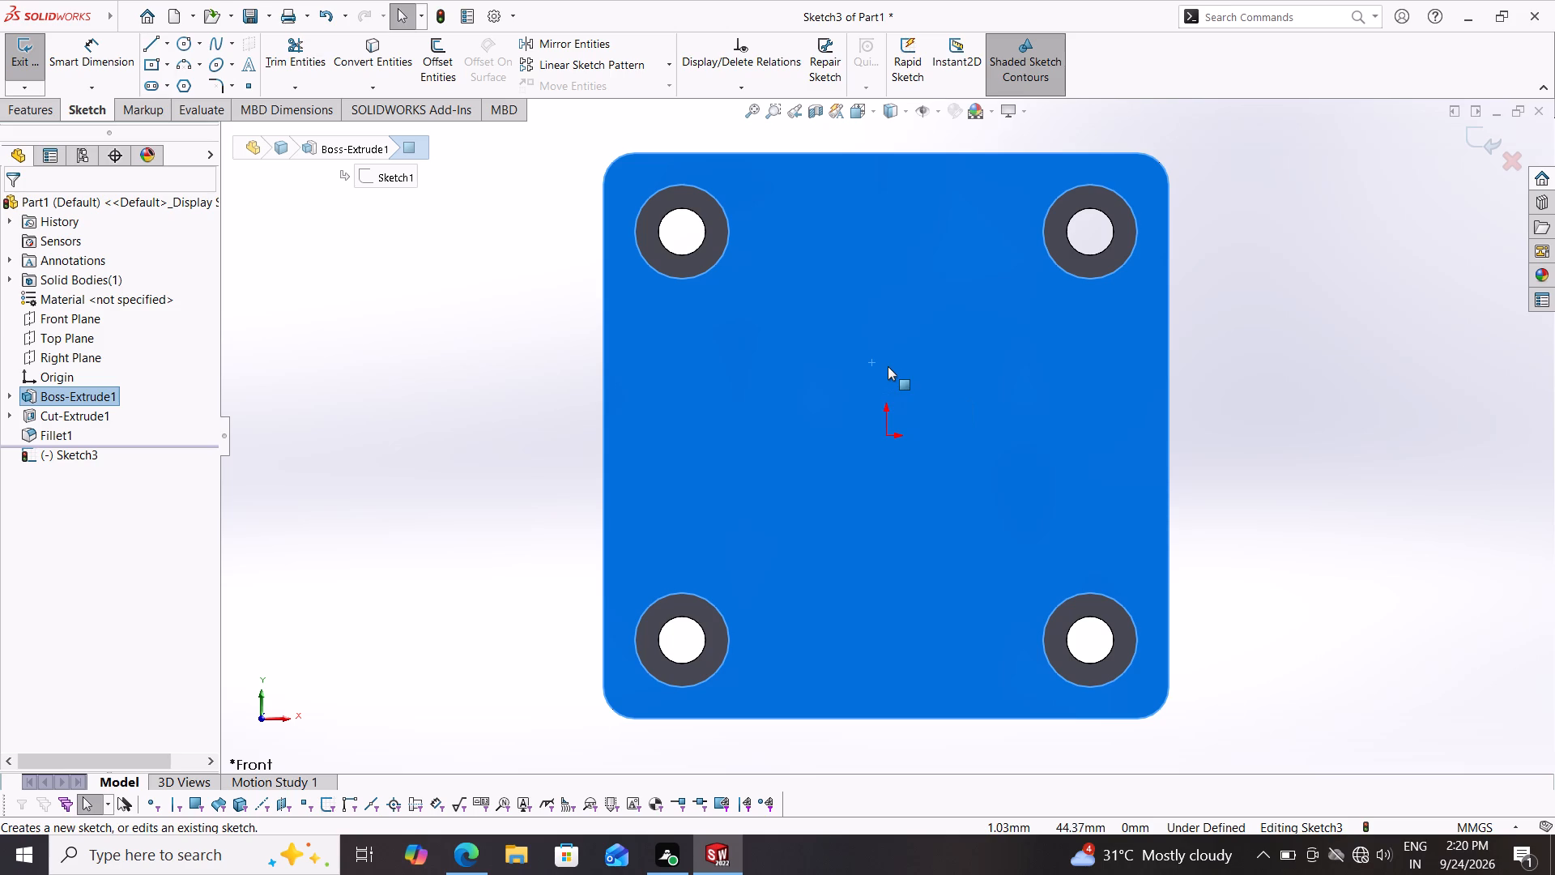
{"action": "left_click", "coordinate": [182, 47]}
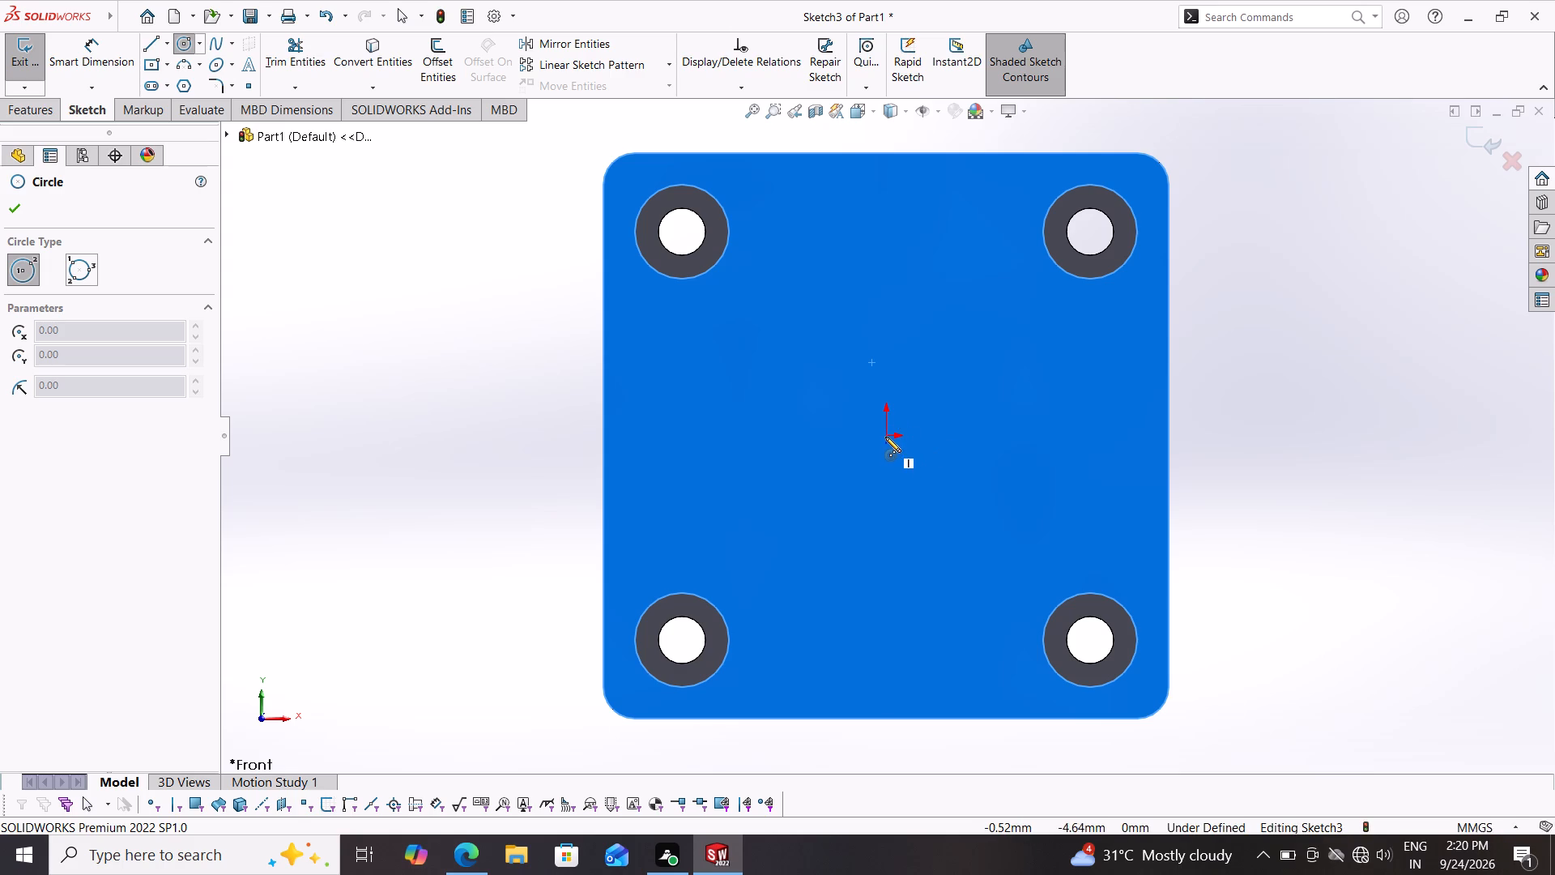
{"action": "left_click", "coordinate": [885, 434]}
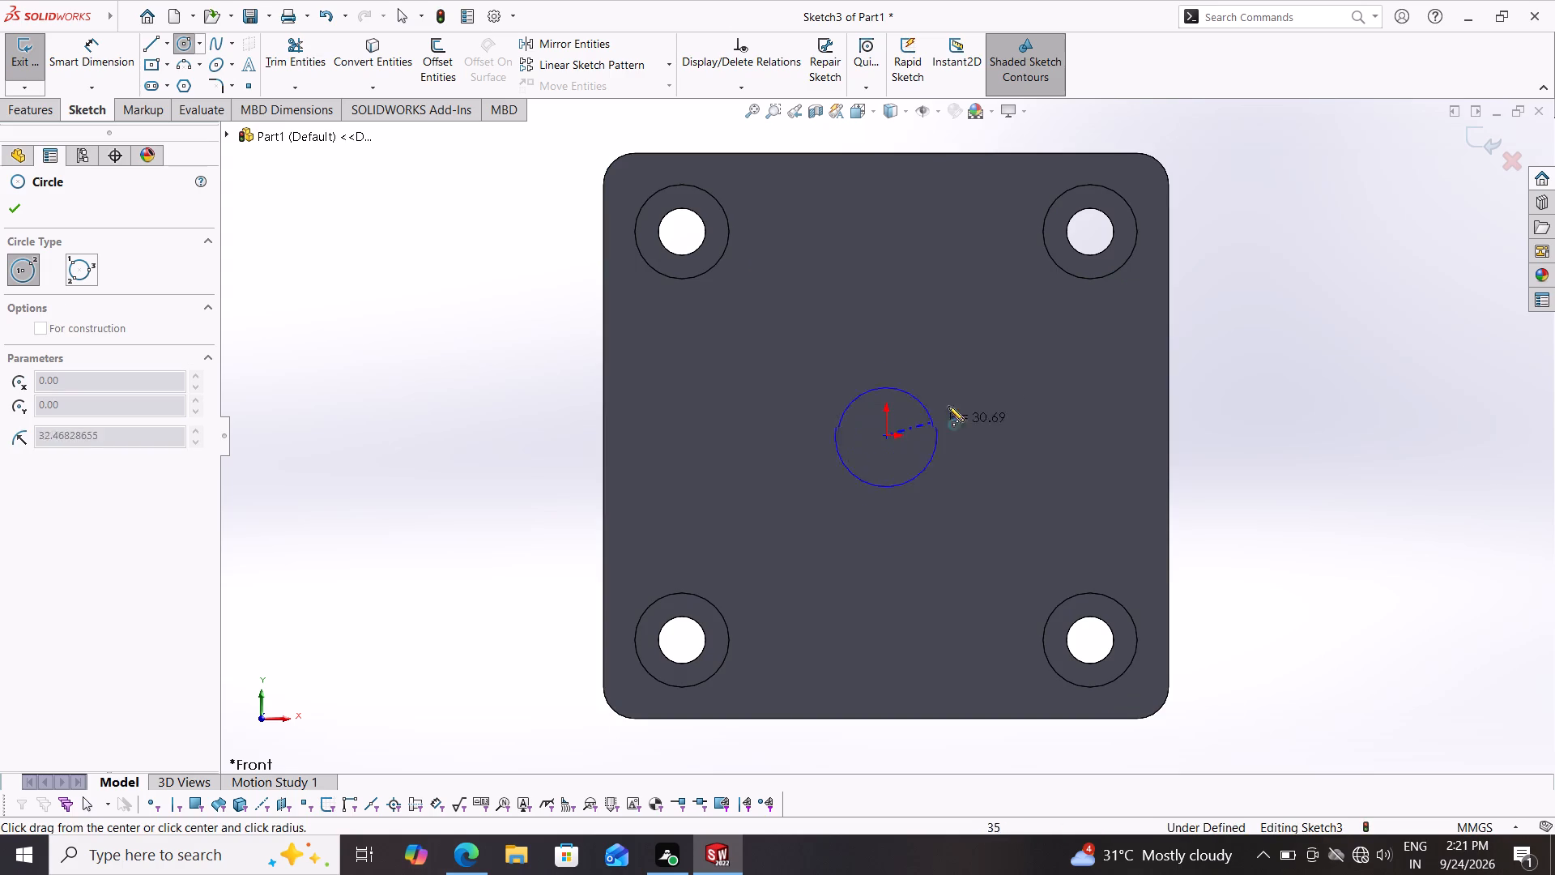
{"action": "left_click", "coordinate": [954, 286]}
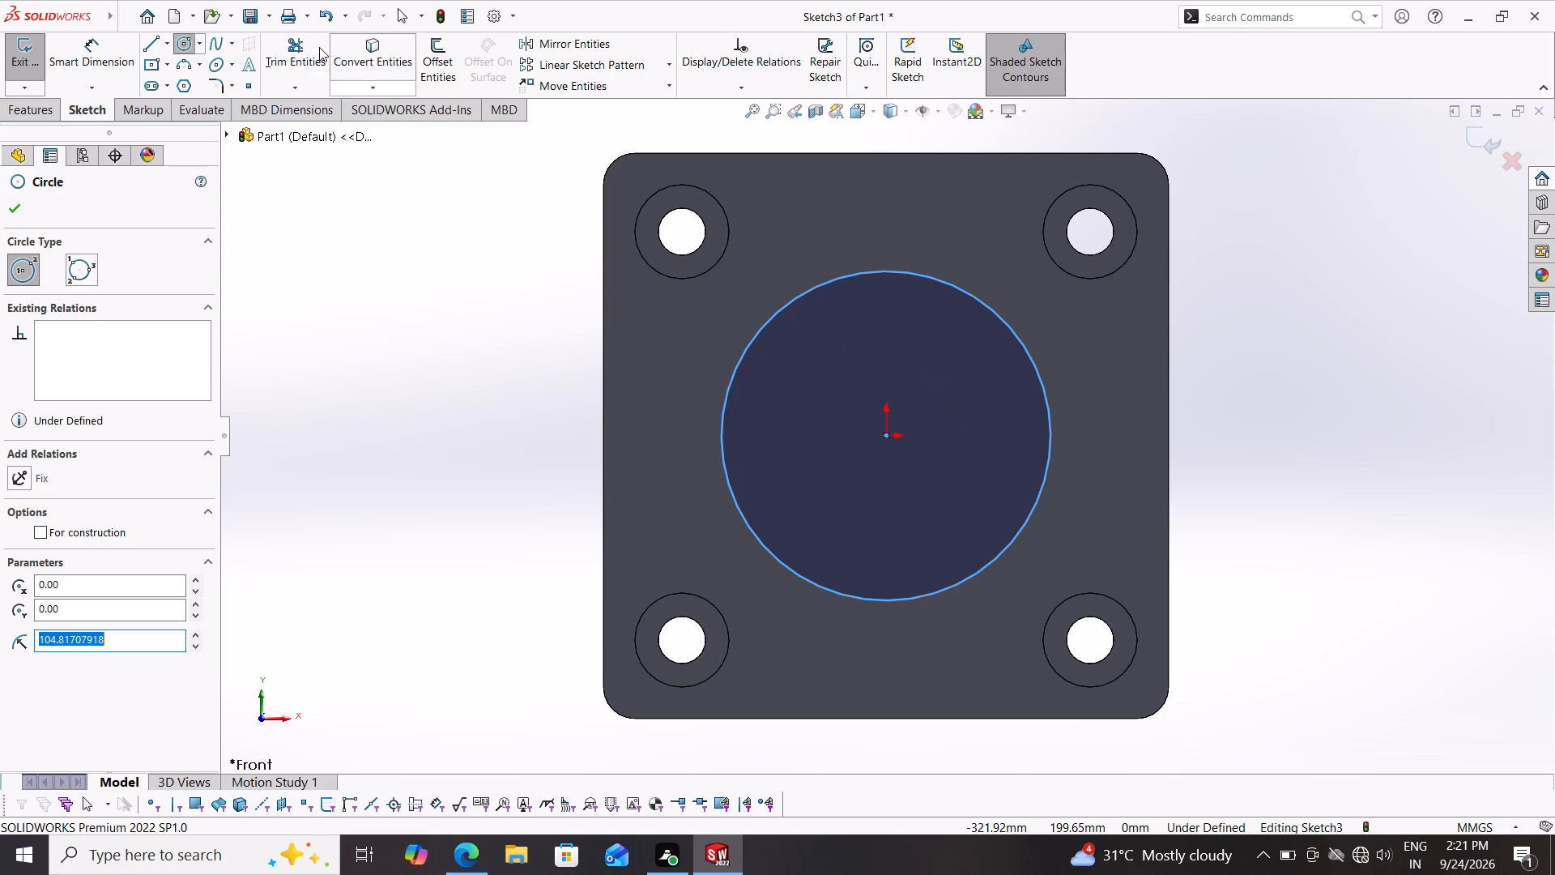
Dimension the central circle's diameter at 290 mm.
{"action": "left_click", "coordinate": [115, 53]}
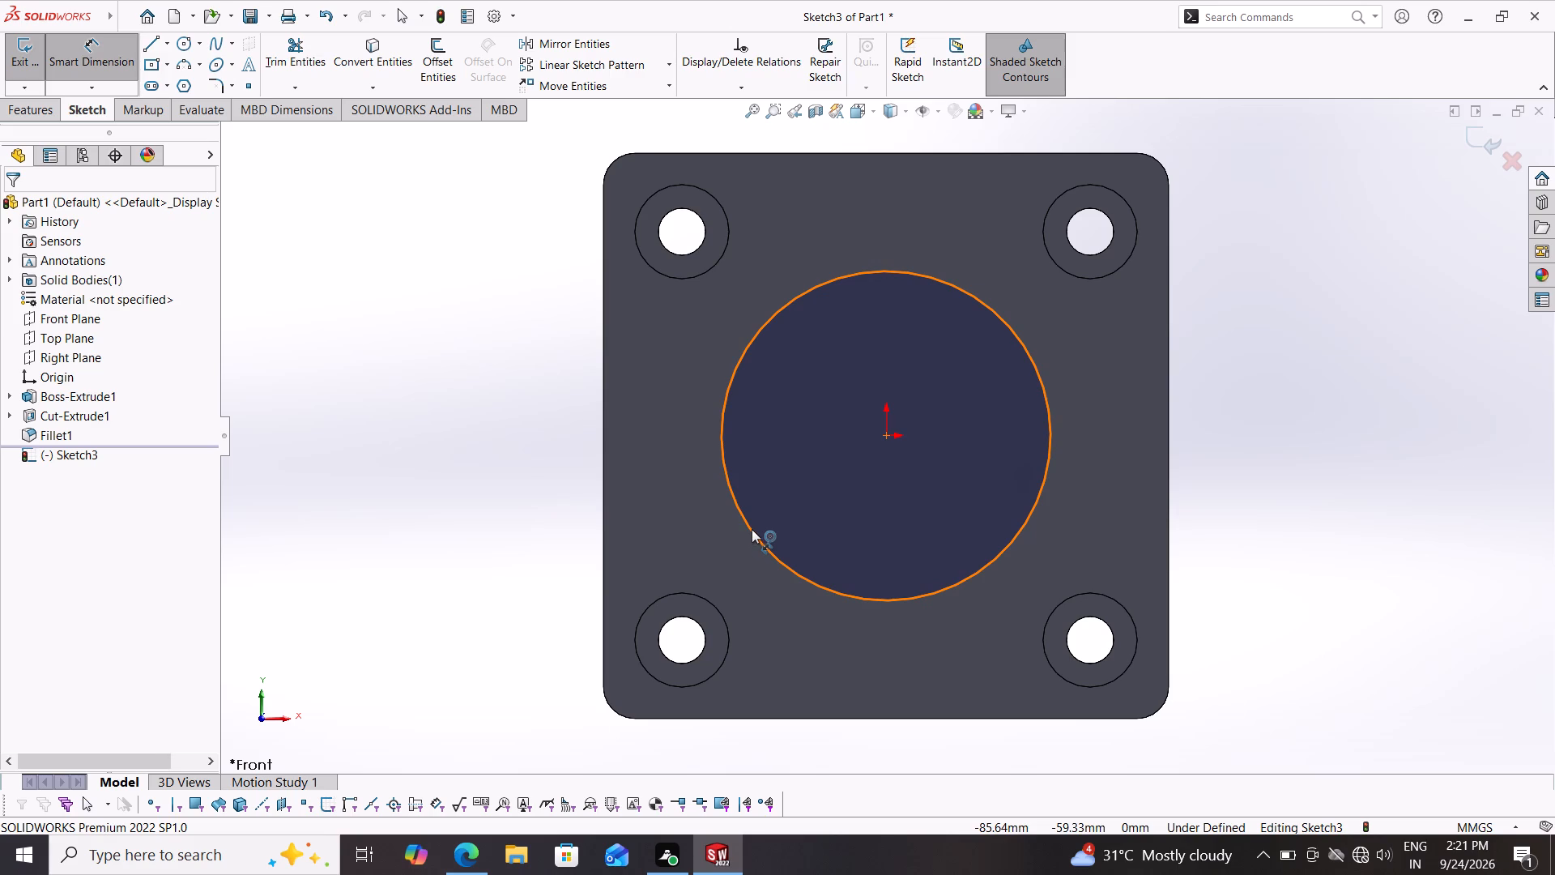
{"action": "left_click", "coordinate": [1054, 440]}
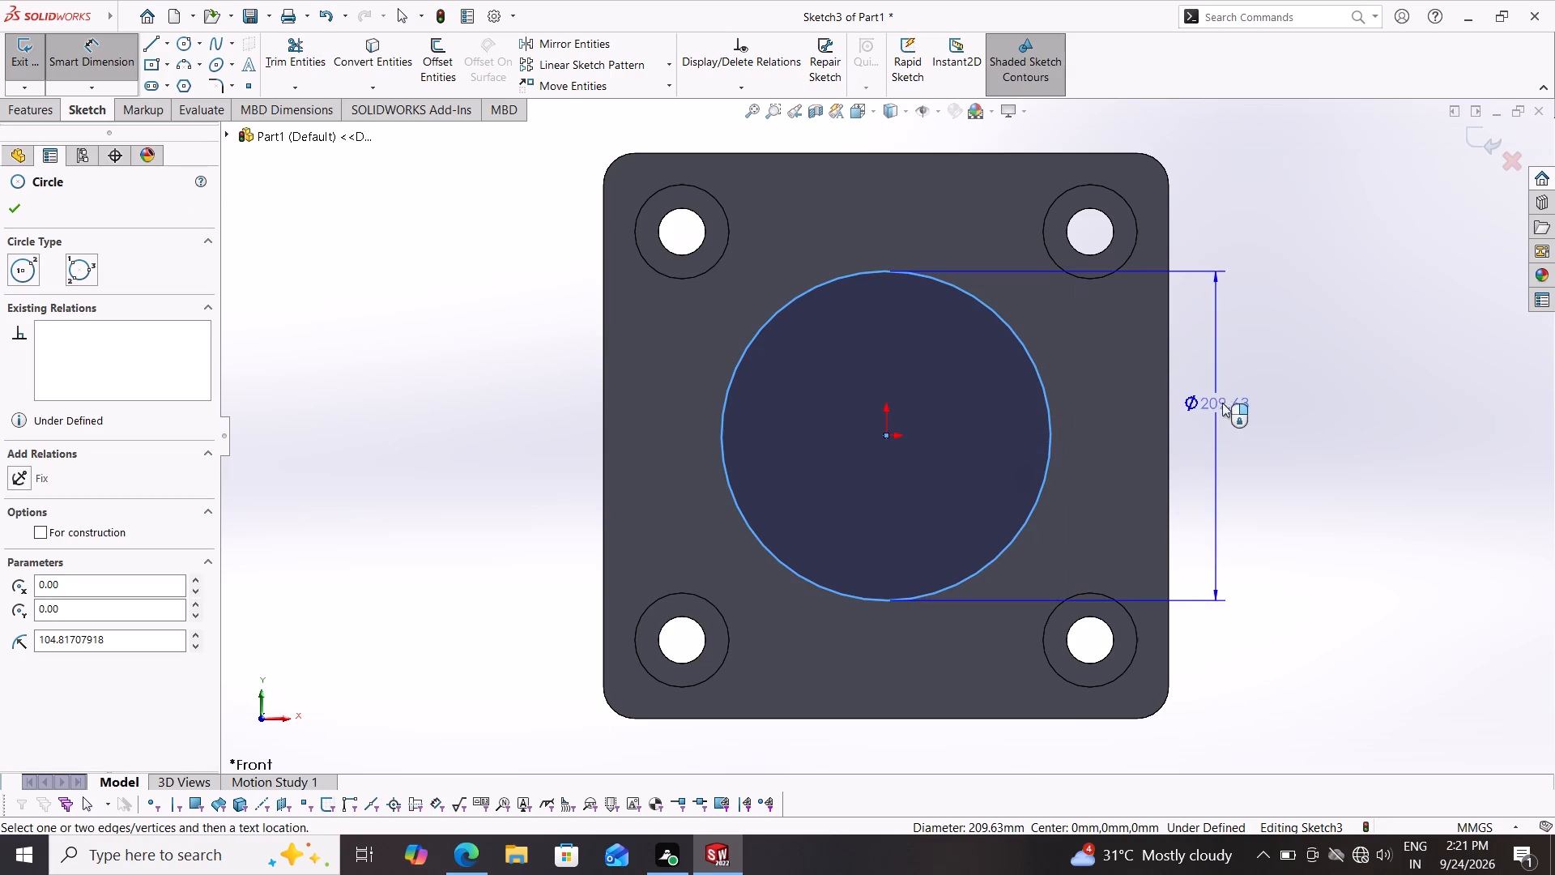
{"action": "left_click", "coordinate": [1257, 403]}
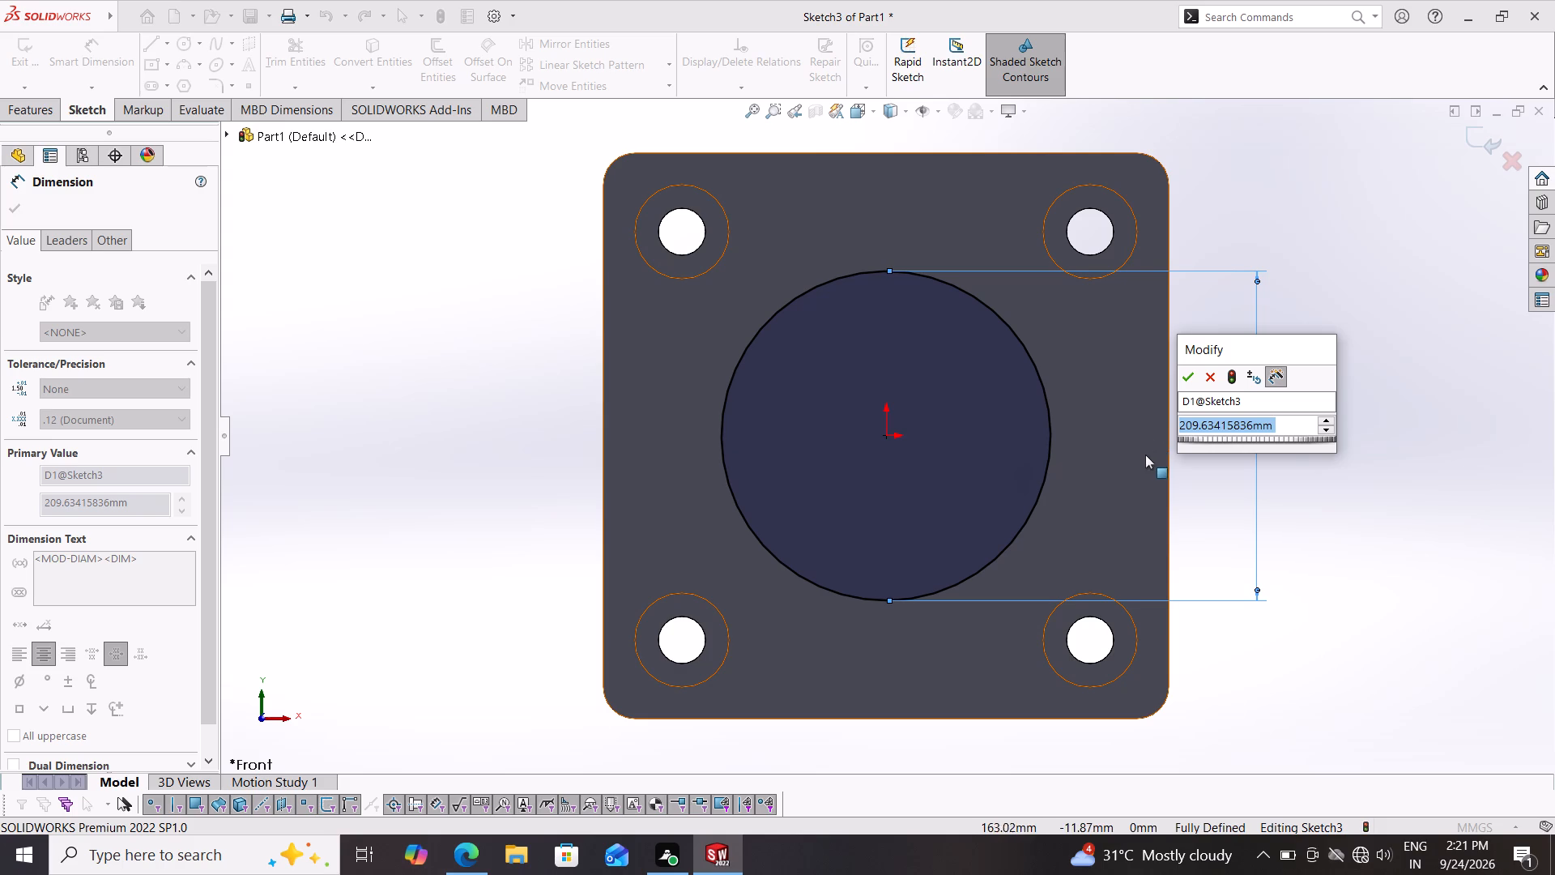
{"action": "type", "text": "290"}
{"action": "key", "text": "Return"}
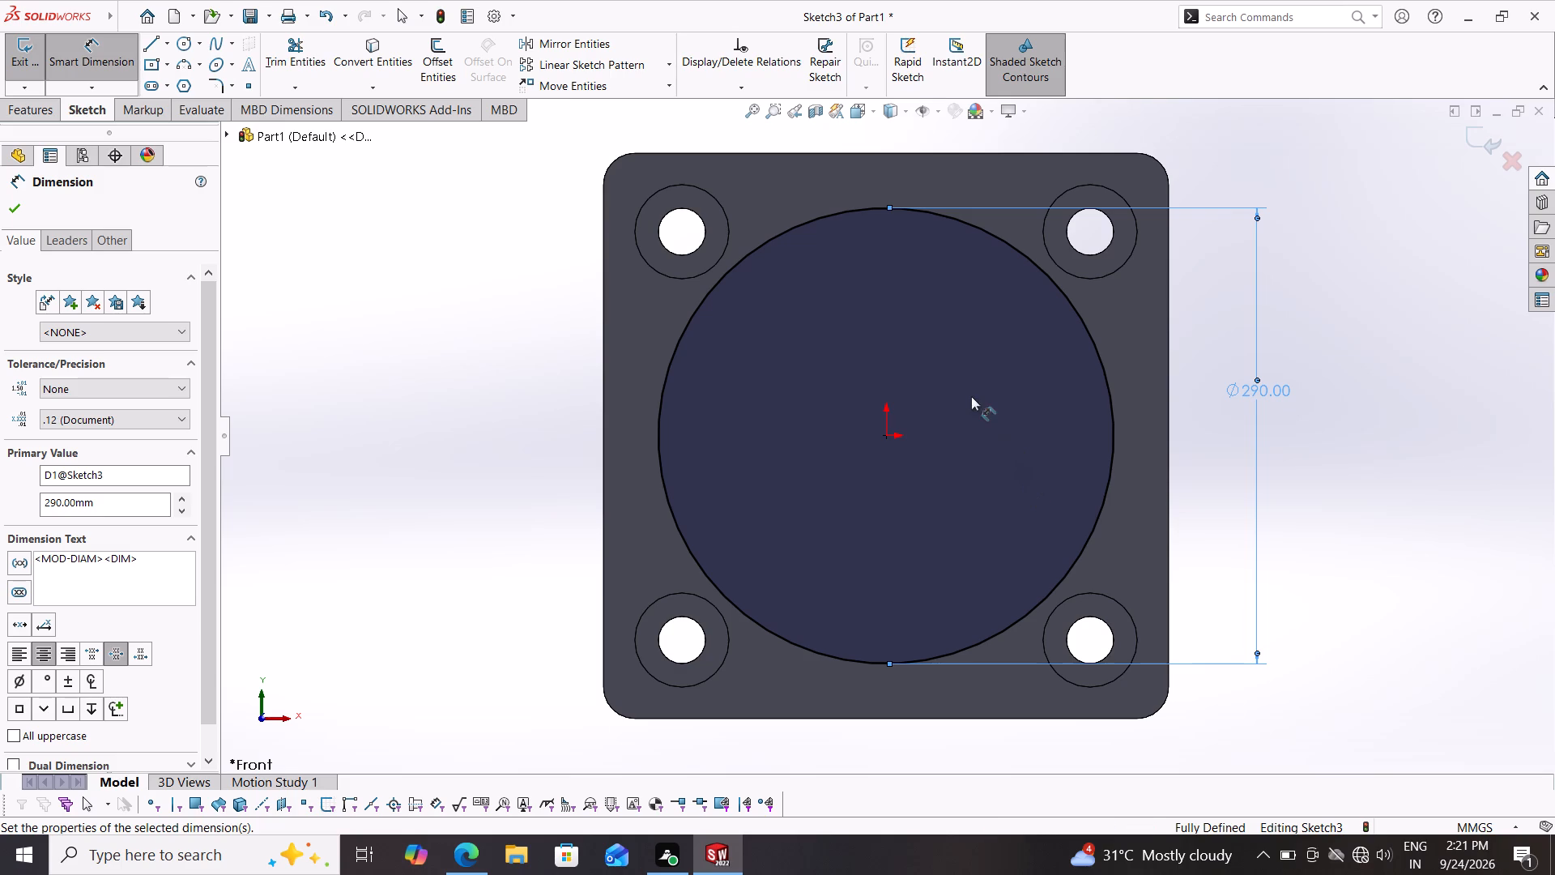
Set the central circle's diameter to 210 mm.
{"action": "double_click", "coordinate": [1246, 390]}
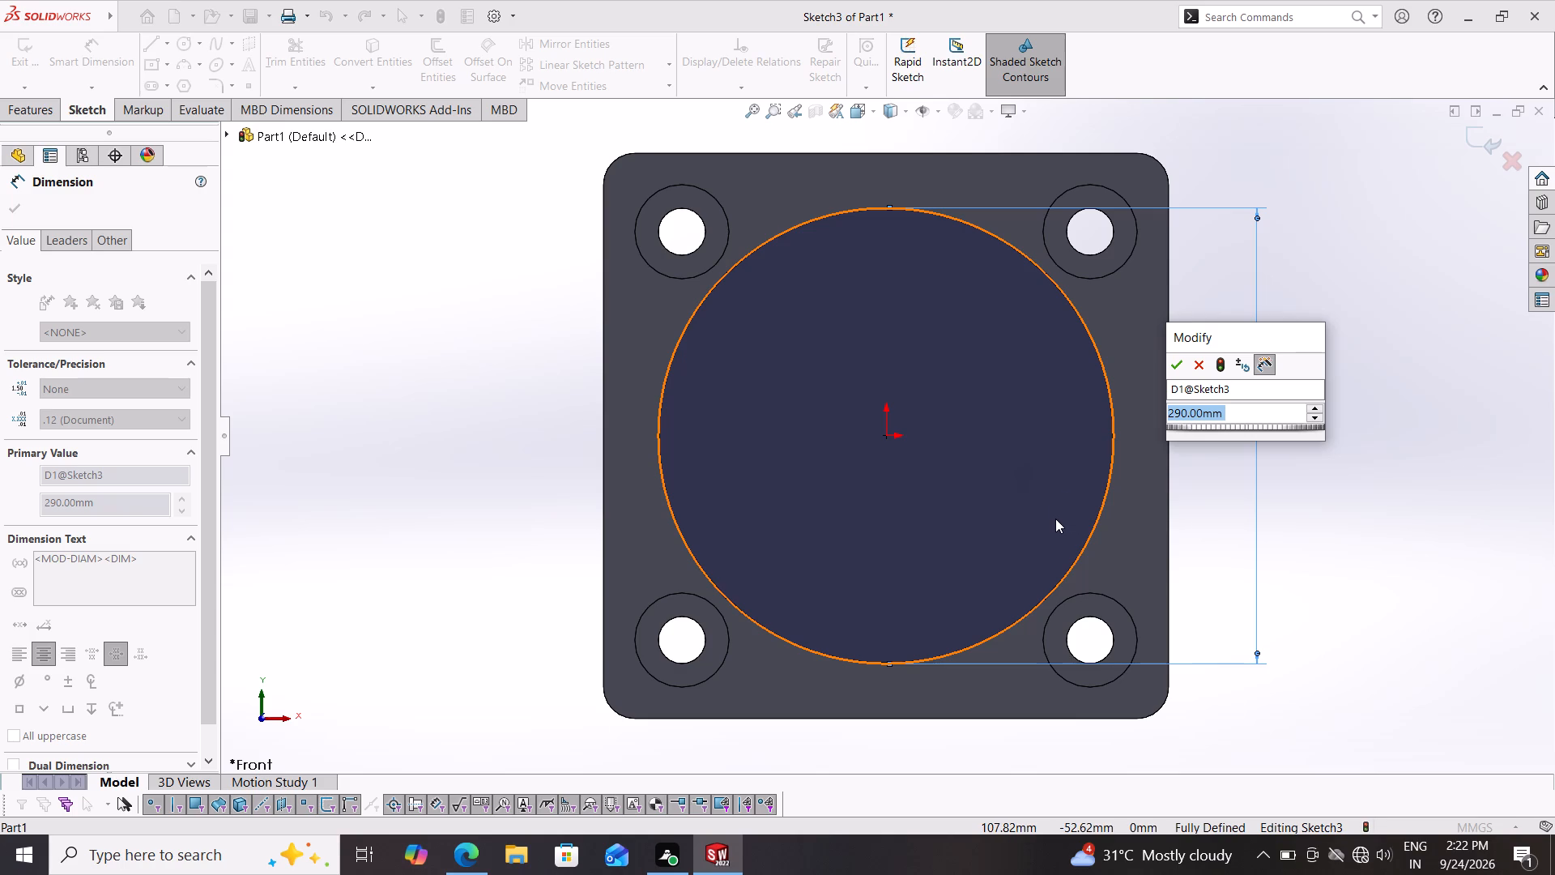
{"action": "type", "text": "210"}
{"action": "key", "text": "Return"}
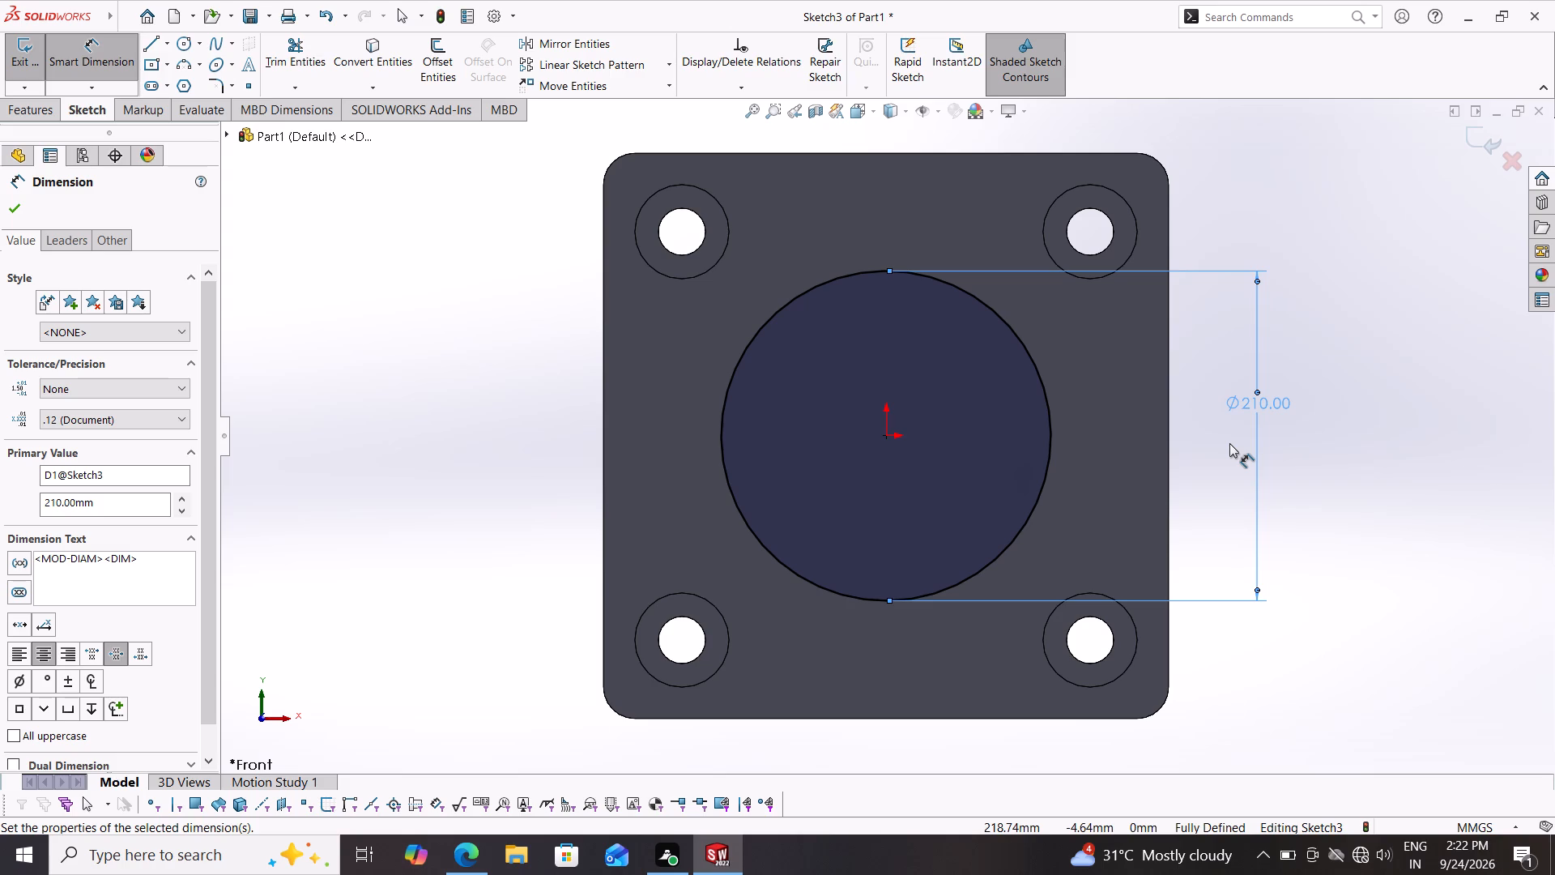
{"action": "left_click", "coordinate": [15, 205]}
Cut the central 210 mm circle through the whole plate with a Through All extruded cut.
{"action": "left_click", "coordinate": [31, 109]}
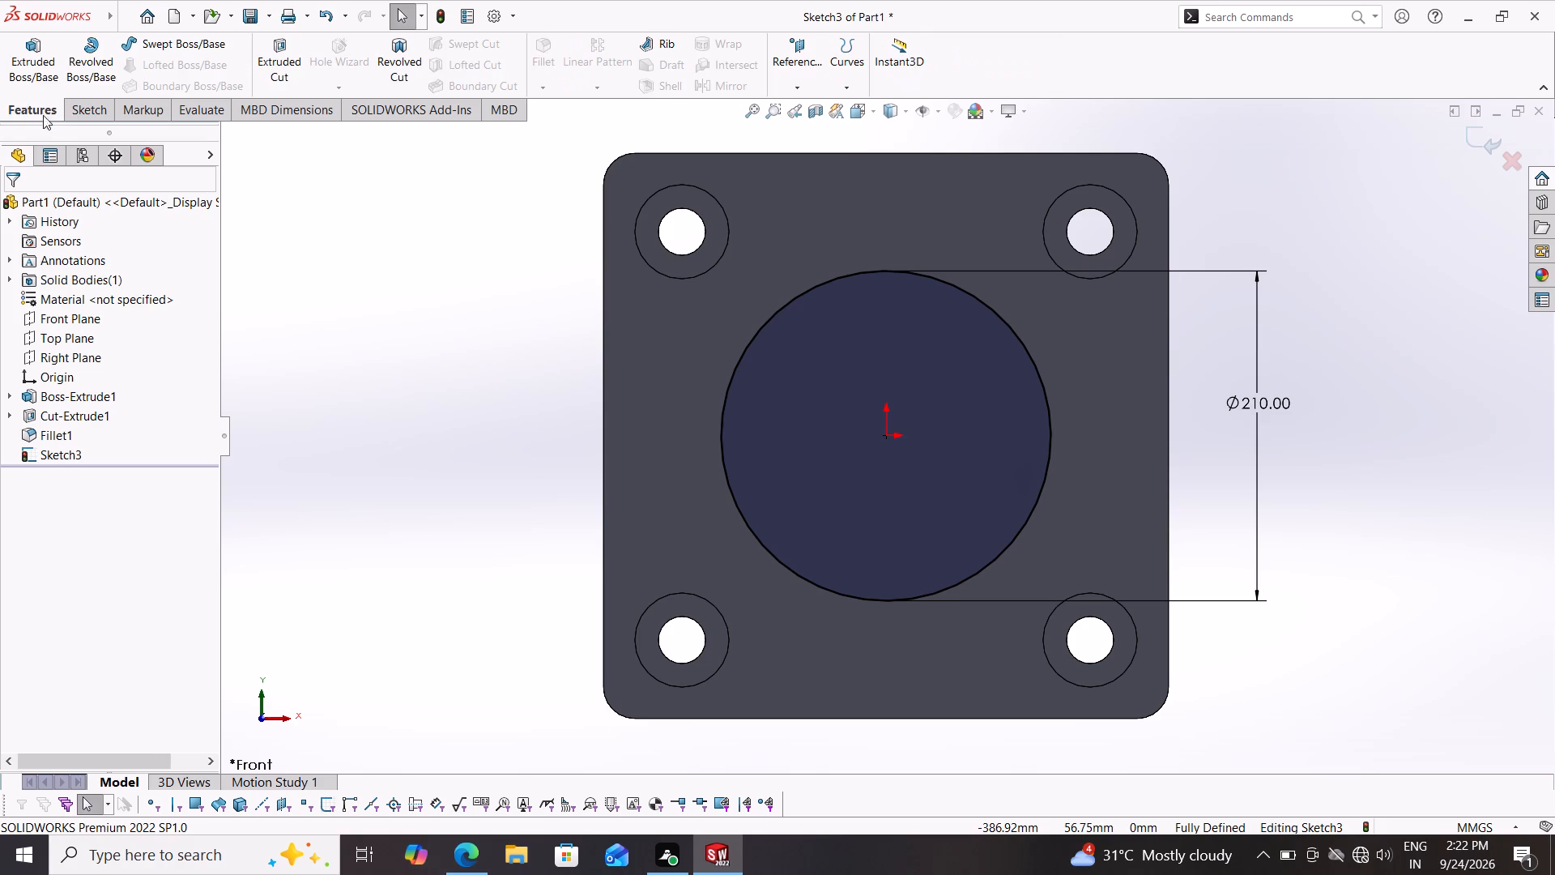
{"action": "left_click", "coordinate": [279, 56]}
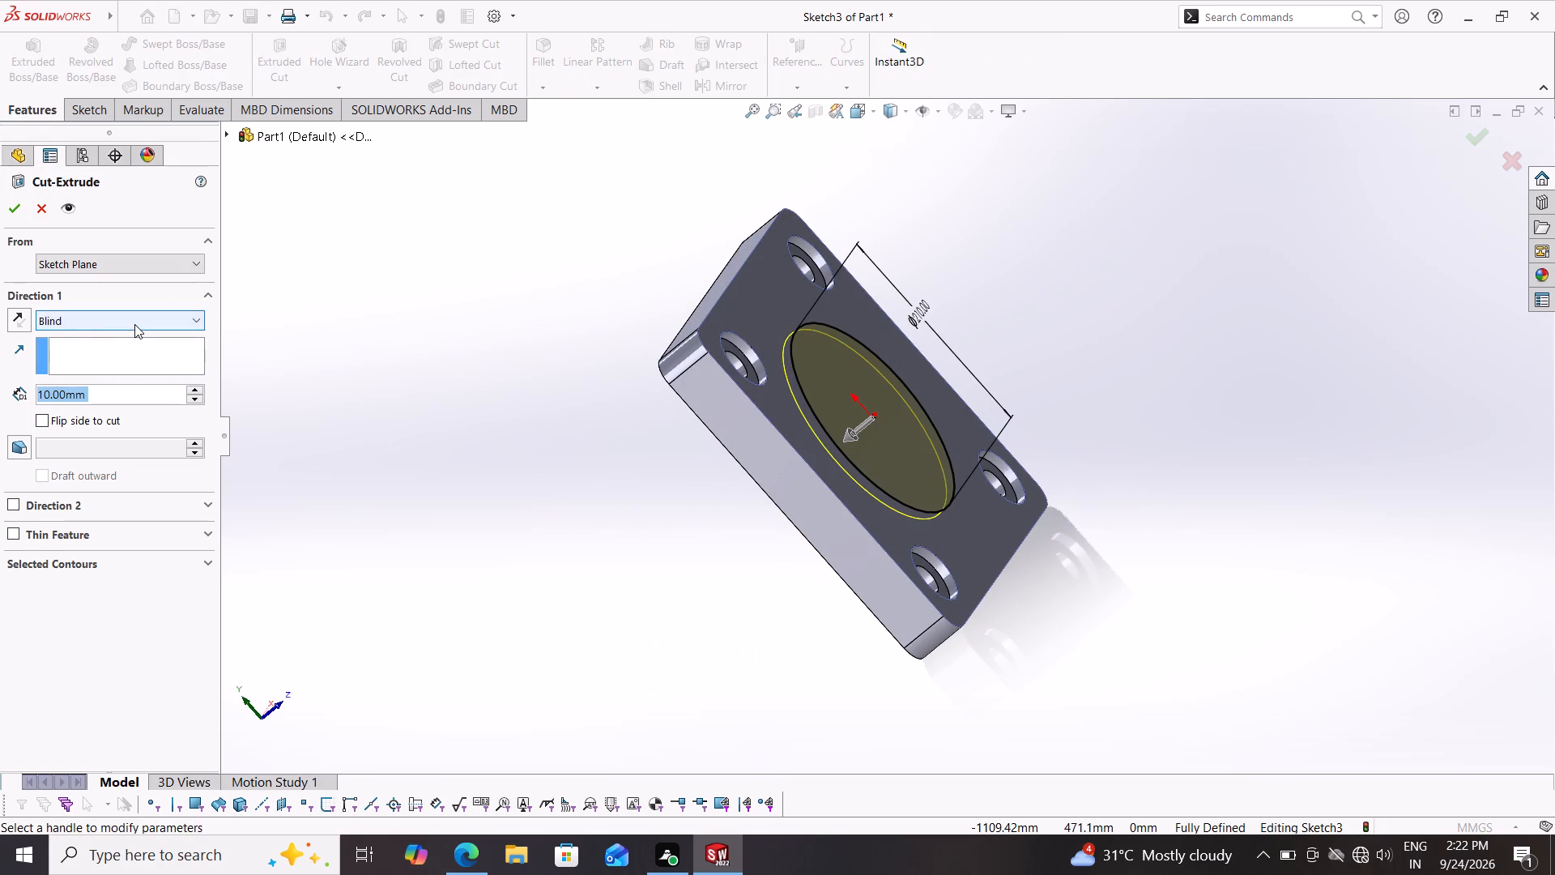
{"action": "left_click", "coordinate": [134, 324]}
{"action": "left_click", "coordinate": [117, 349]}
{"action": "left_click", "coordinate": [12, 210]}
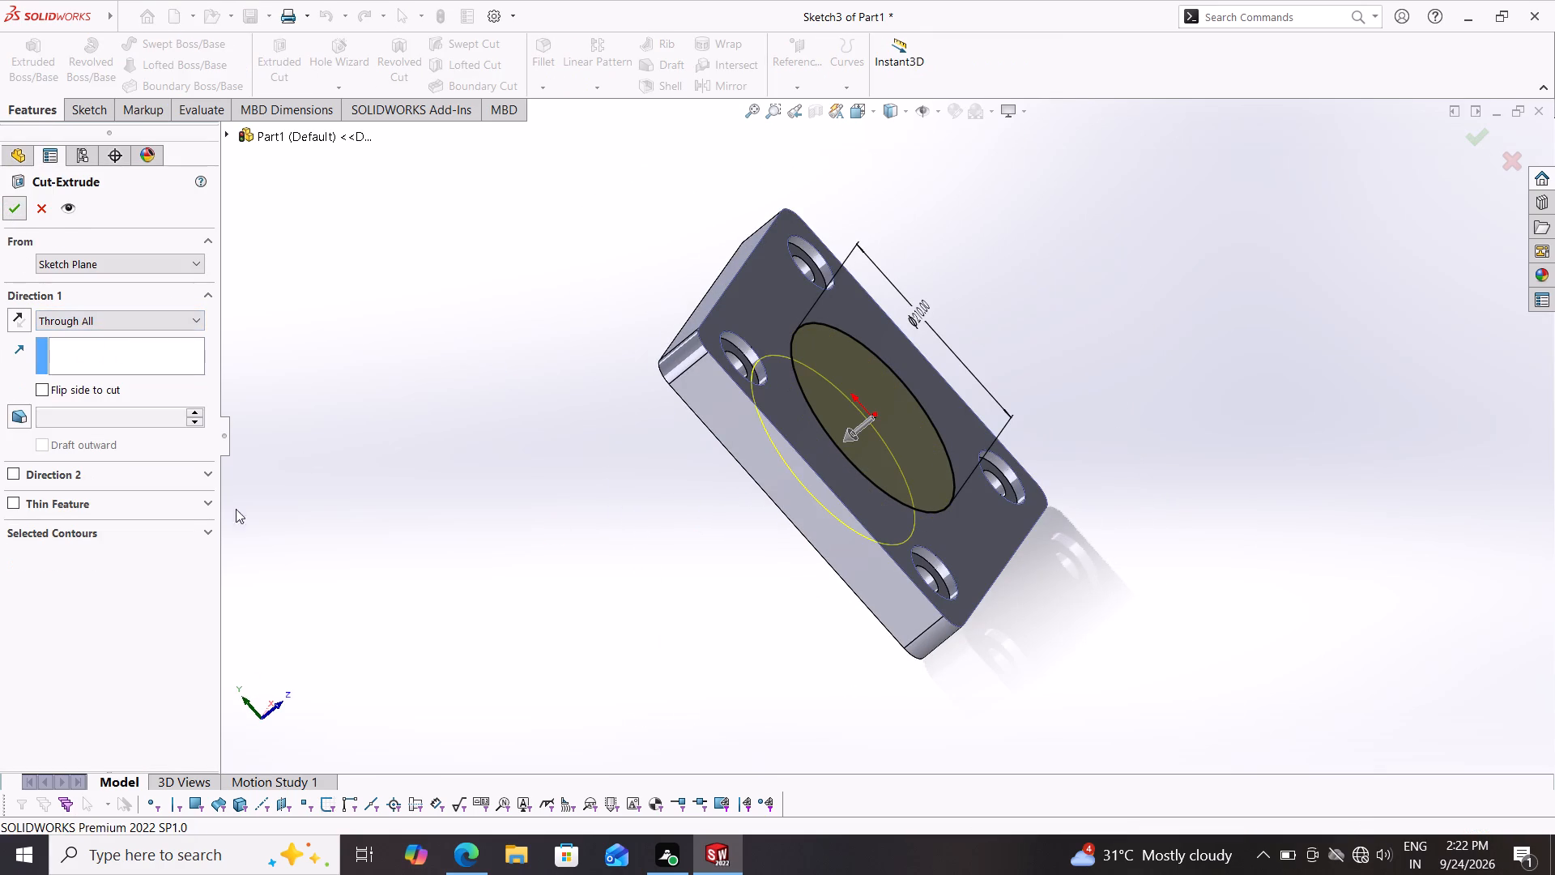
{"action": "middle_click_drag", "start_coordinate": [537, 560], "coordinate": [470, 651]}
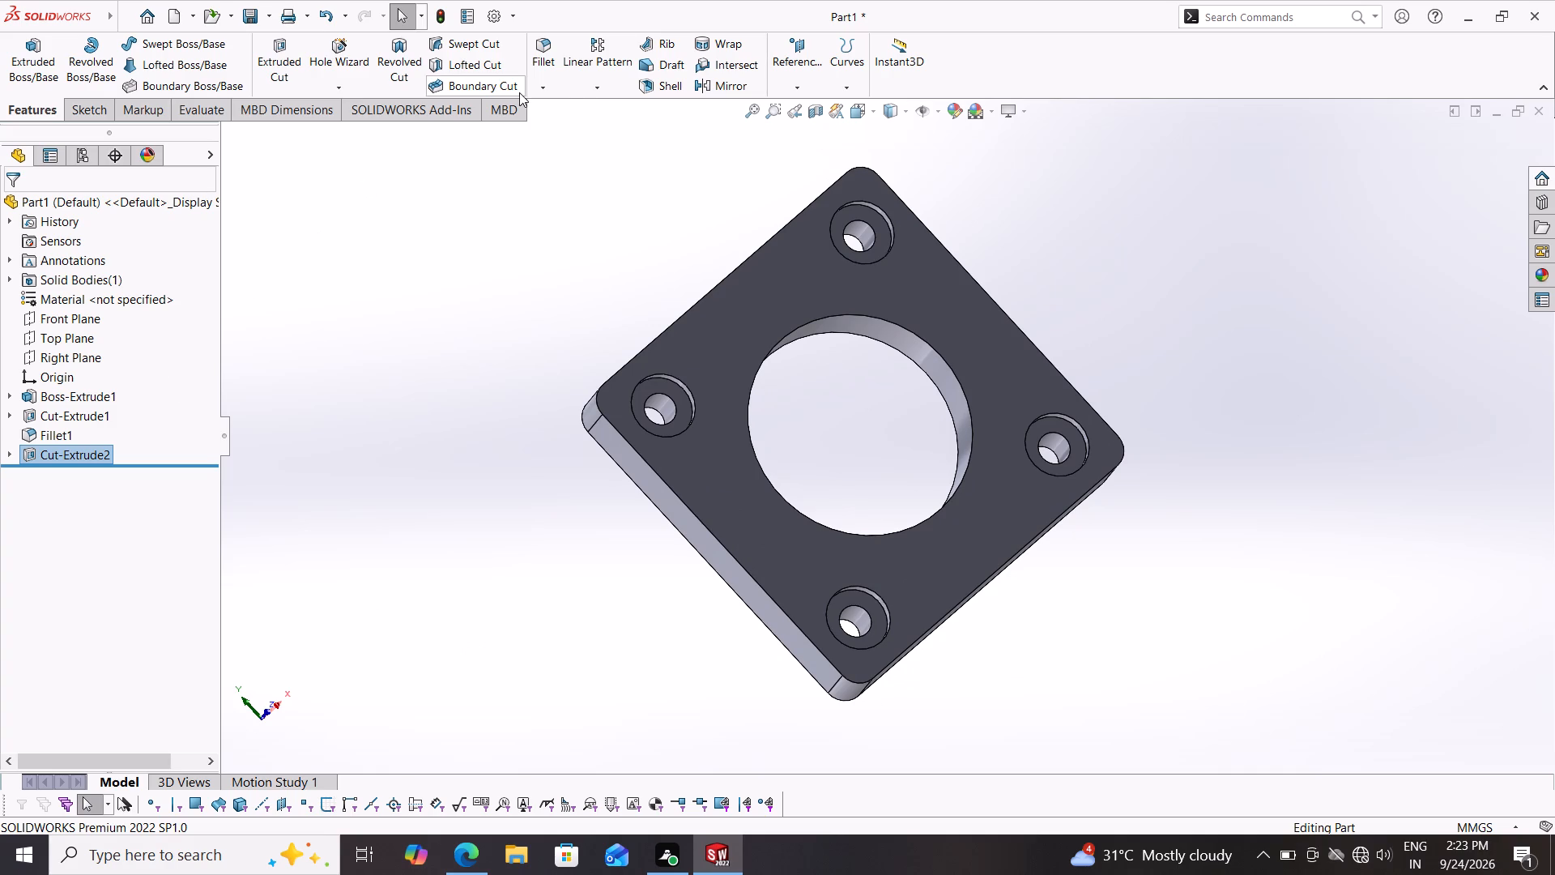
Chamfer the central hole's edge on the counterbored face at 10 mm and 45 degrees.
{"action": "left_click", "coordinate": [547, 89]}
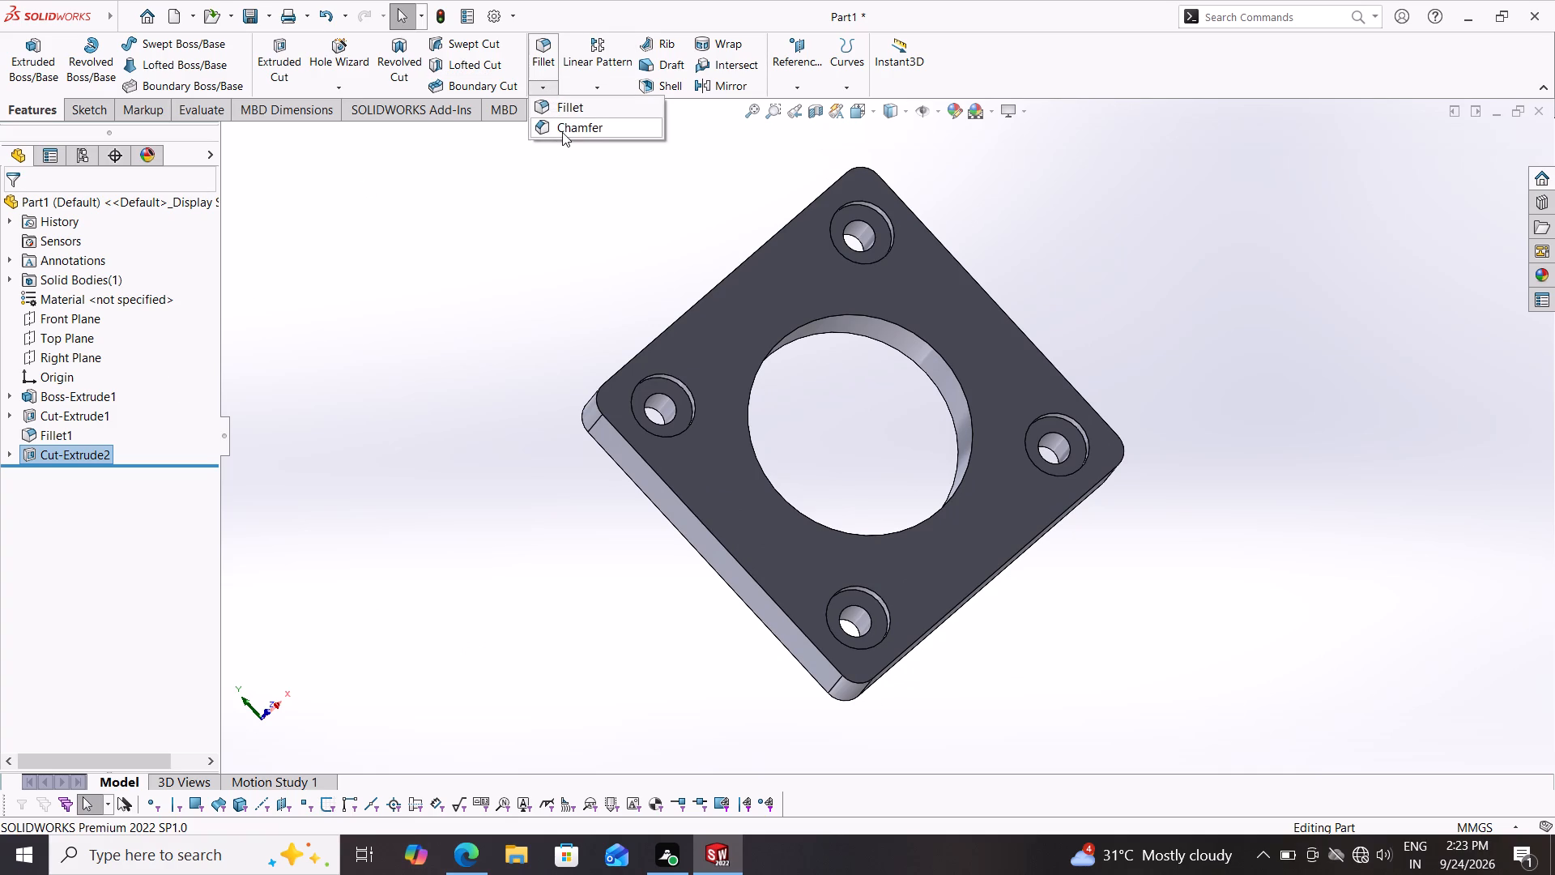
{"action": "left_click", "coordinate": [562, 132]}
{"action": "left_click", "coordinate": [927, 342]}
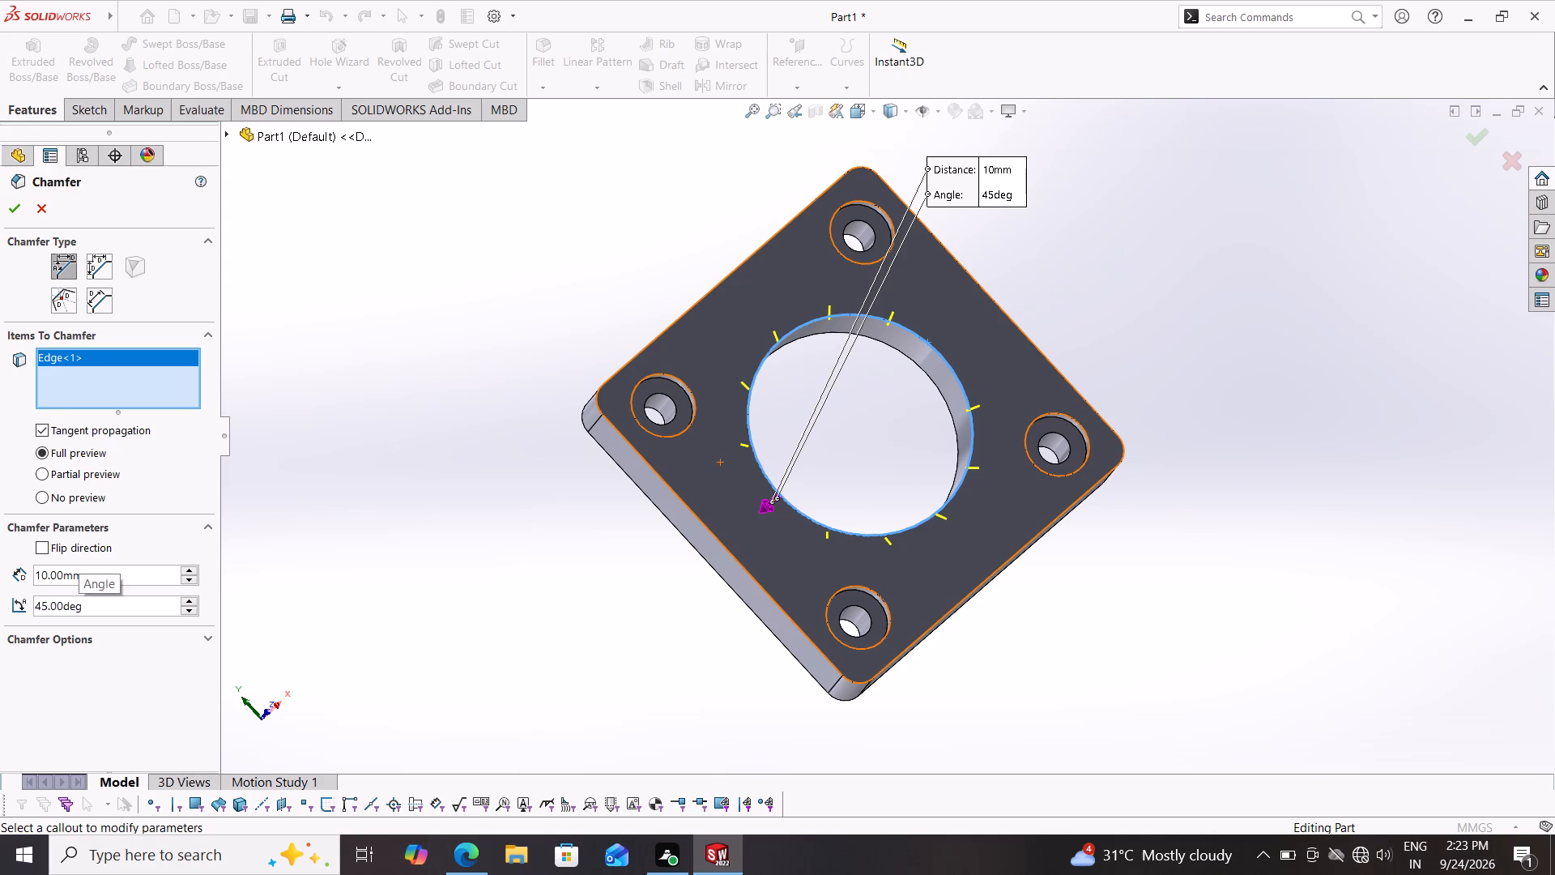
{"action": "middle_click_drag", "start_coordinate": [433, 585], "coordinate": [619, 415]}
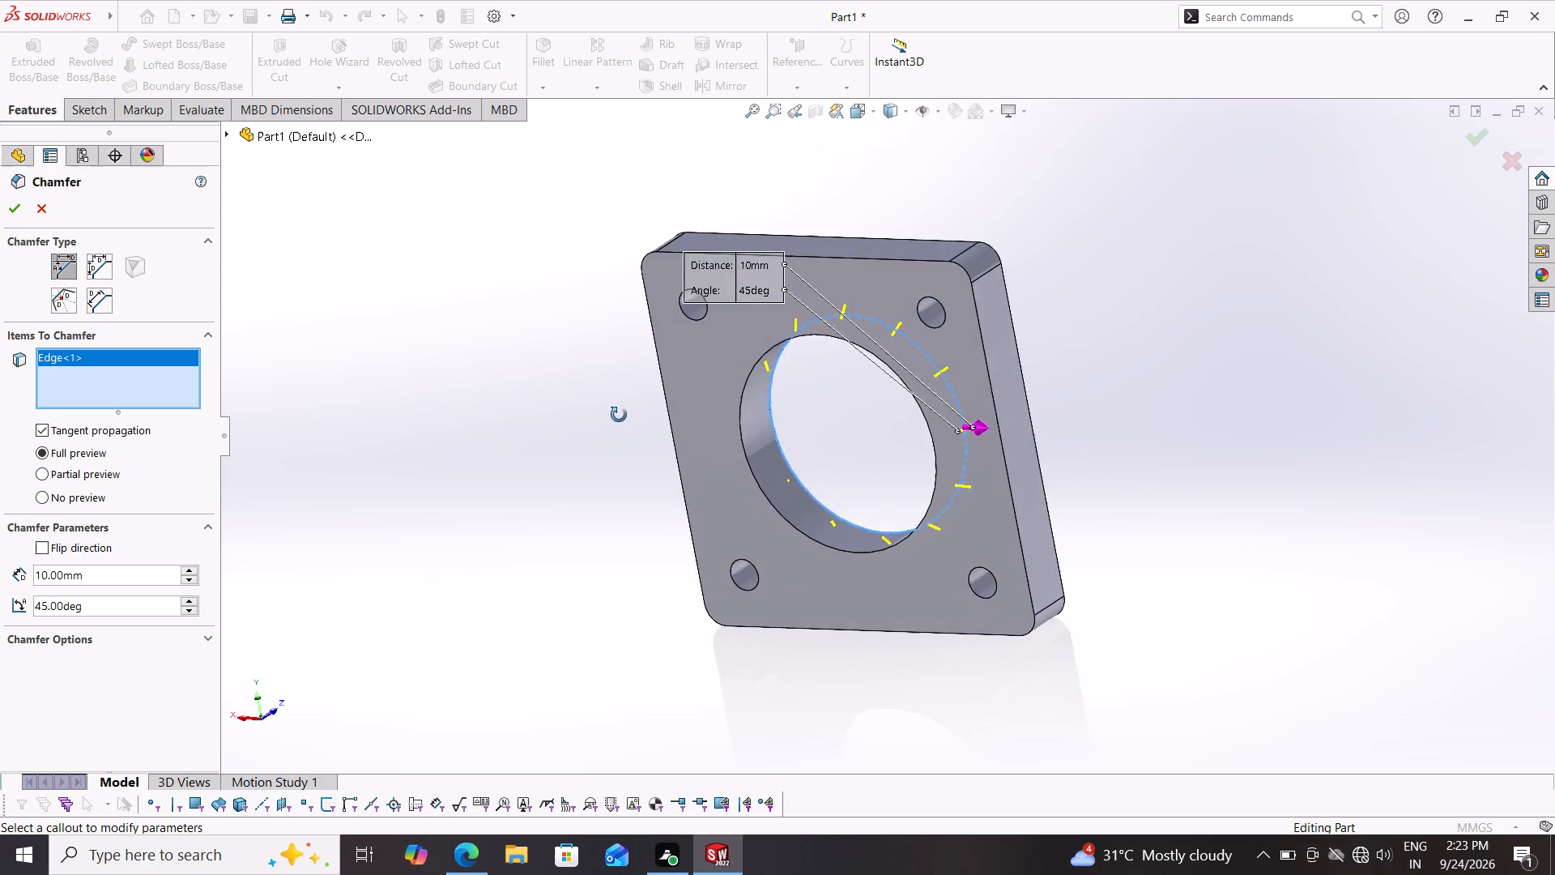
{"action": "middle_click_drag", "start_coordinate": [619, 415], "coordinate": [360, 564]}
{"action": "middle_click_drag", "start_coordinate": [433, 528], "coordinate": [491, 611]}
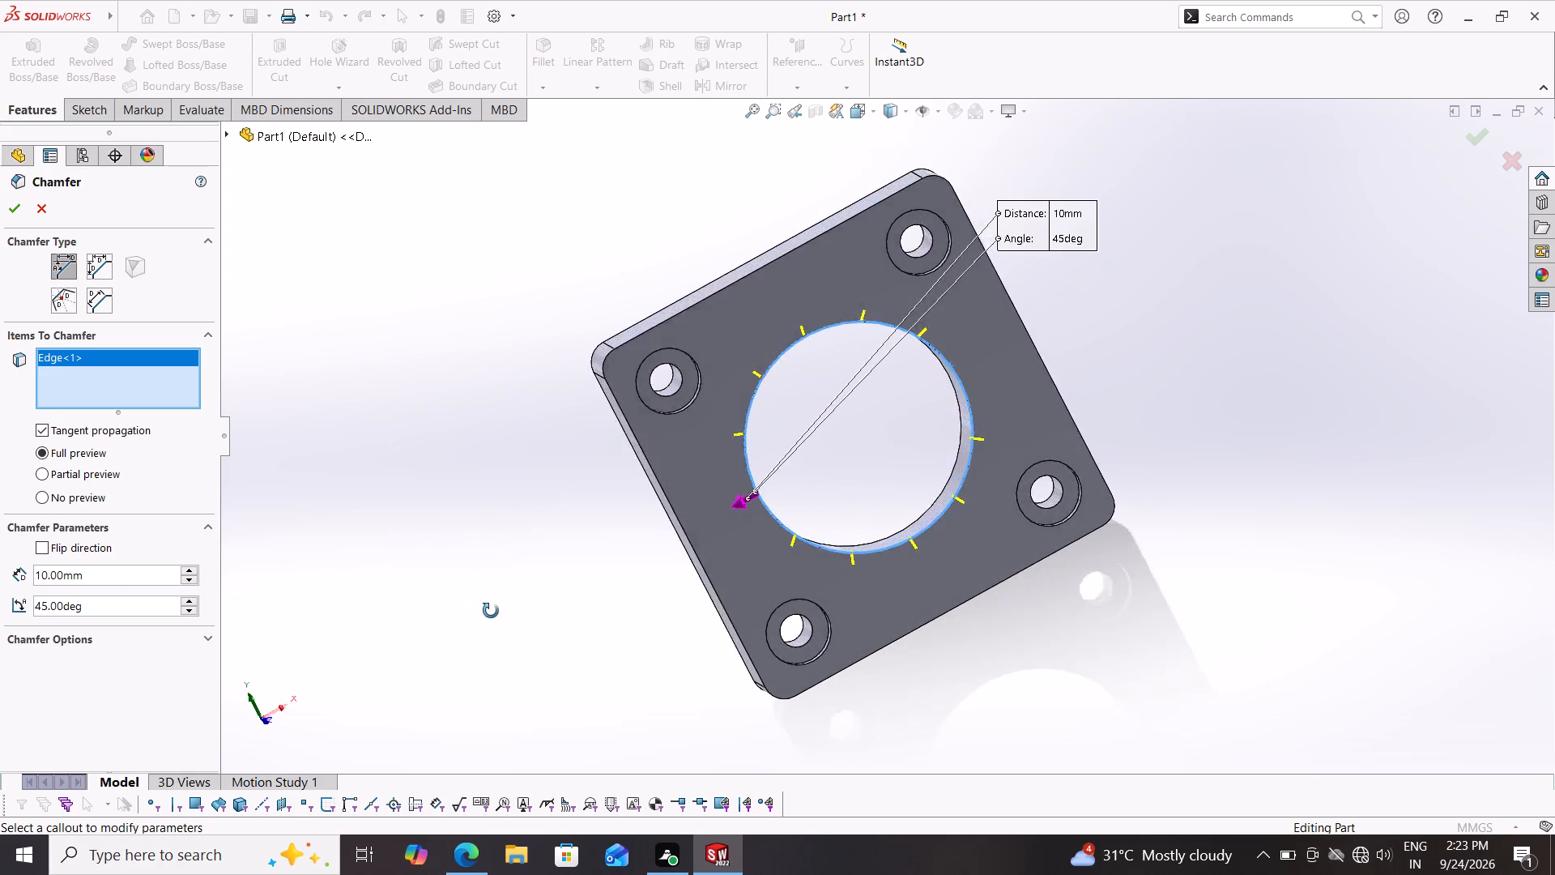
{"action": "middle_click_drag", "start_coordinate": [491, 611], "coordinate": [520, 634]}
{"action": "left_click", "coordinate": [19, 208]}
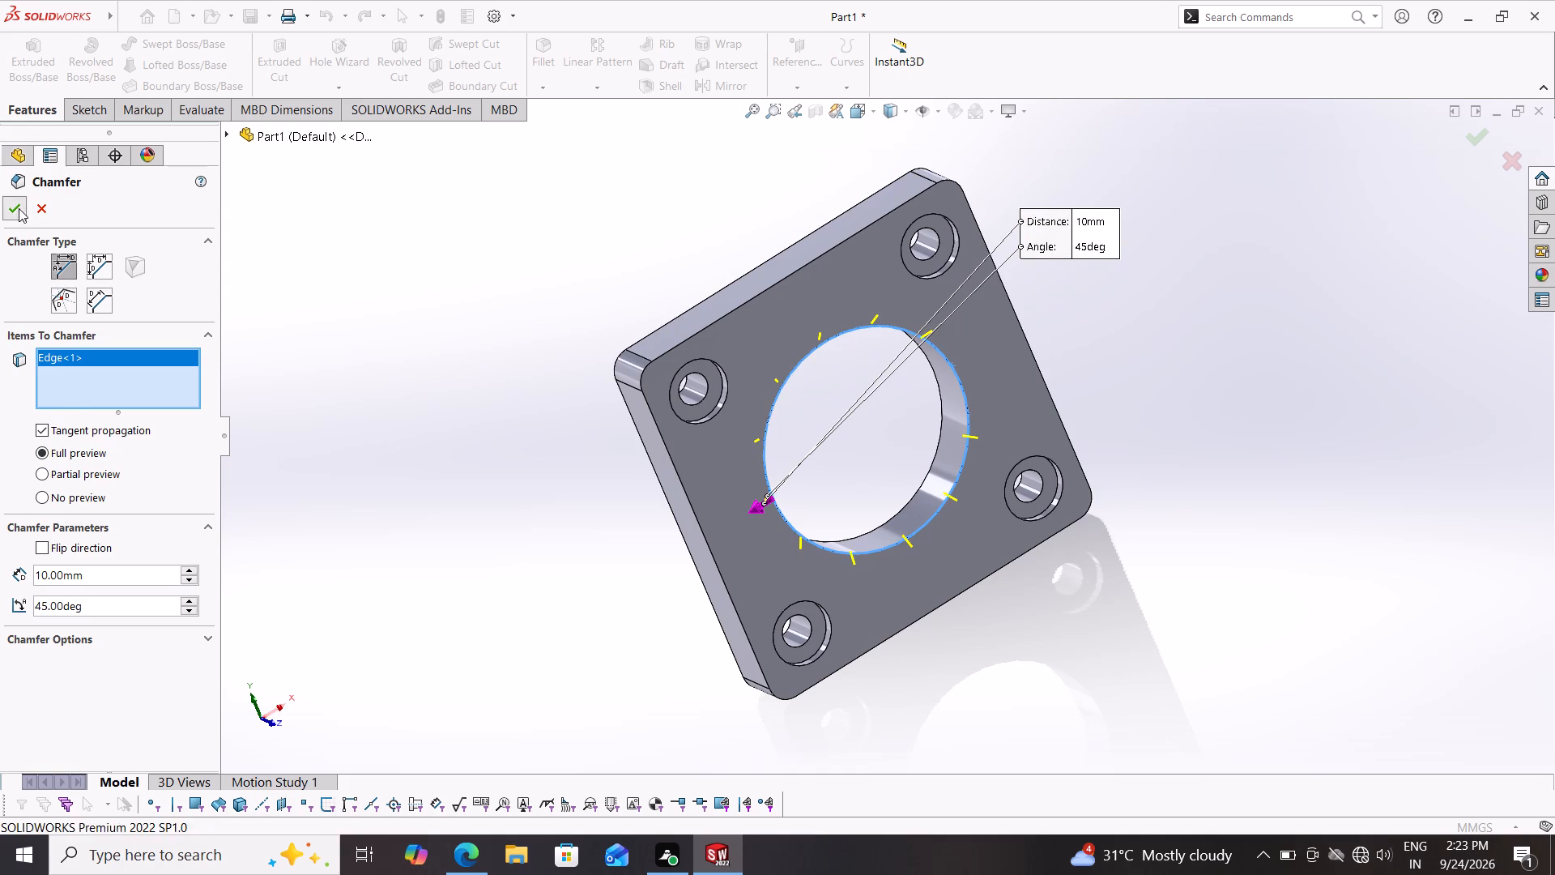
Sketch on the Right Plane a horizontal line about 230 mm long from the origin away from the plate, plus a vertical line about 171 mm up.
{"action": "middle_click_drag", "start_coordinate": [540, 689], "coordinate": [378, 619]}
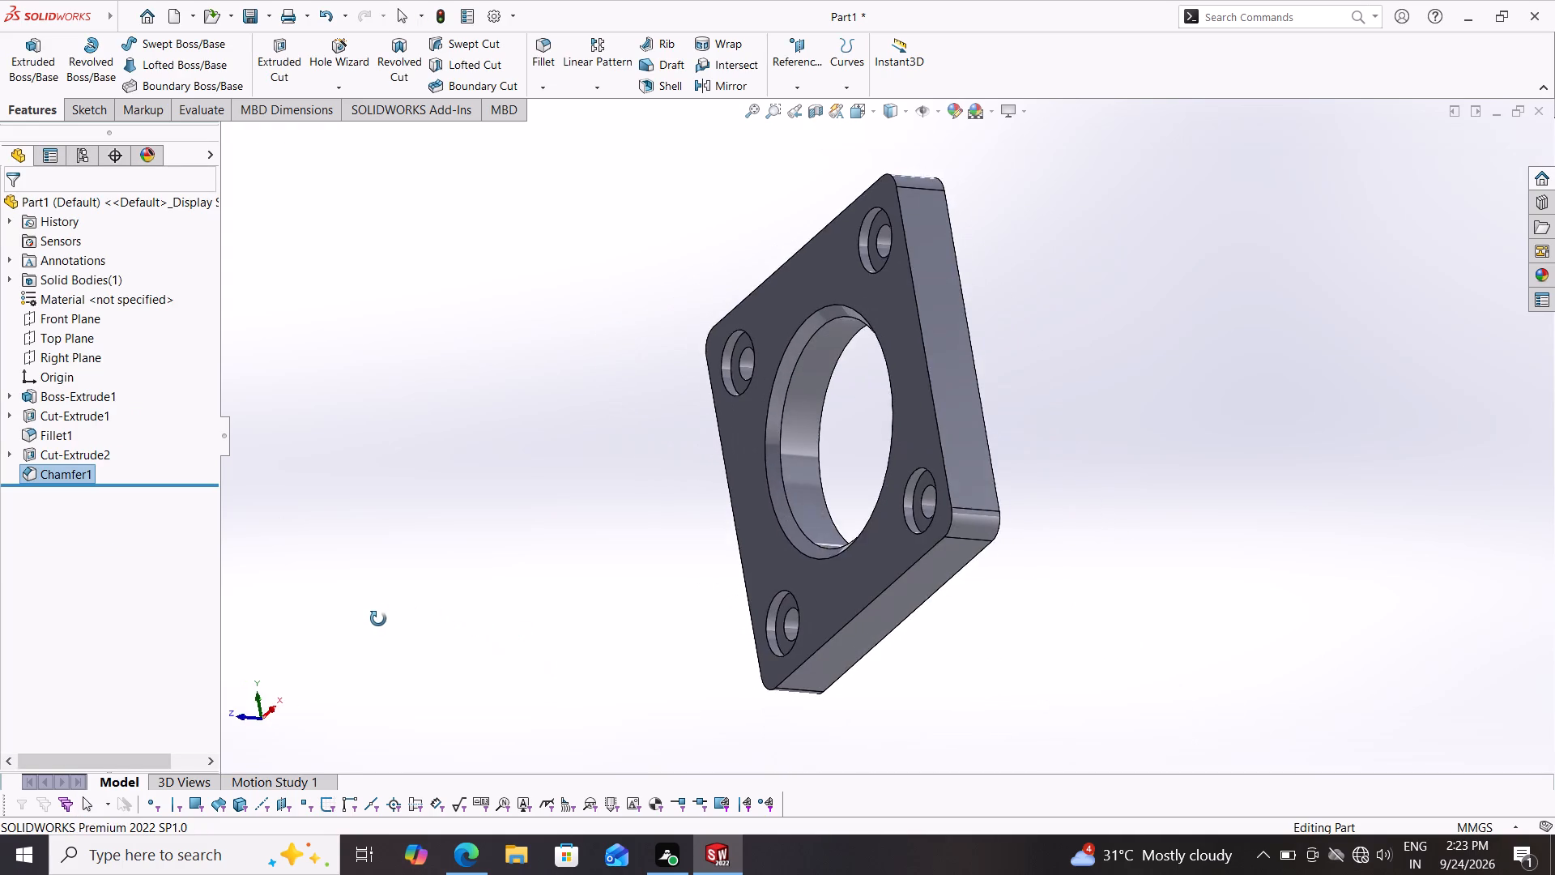
{"action": "middle_click_drag", "start_coordinate": [378, 619], "coordinate": [713, 557]}
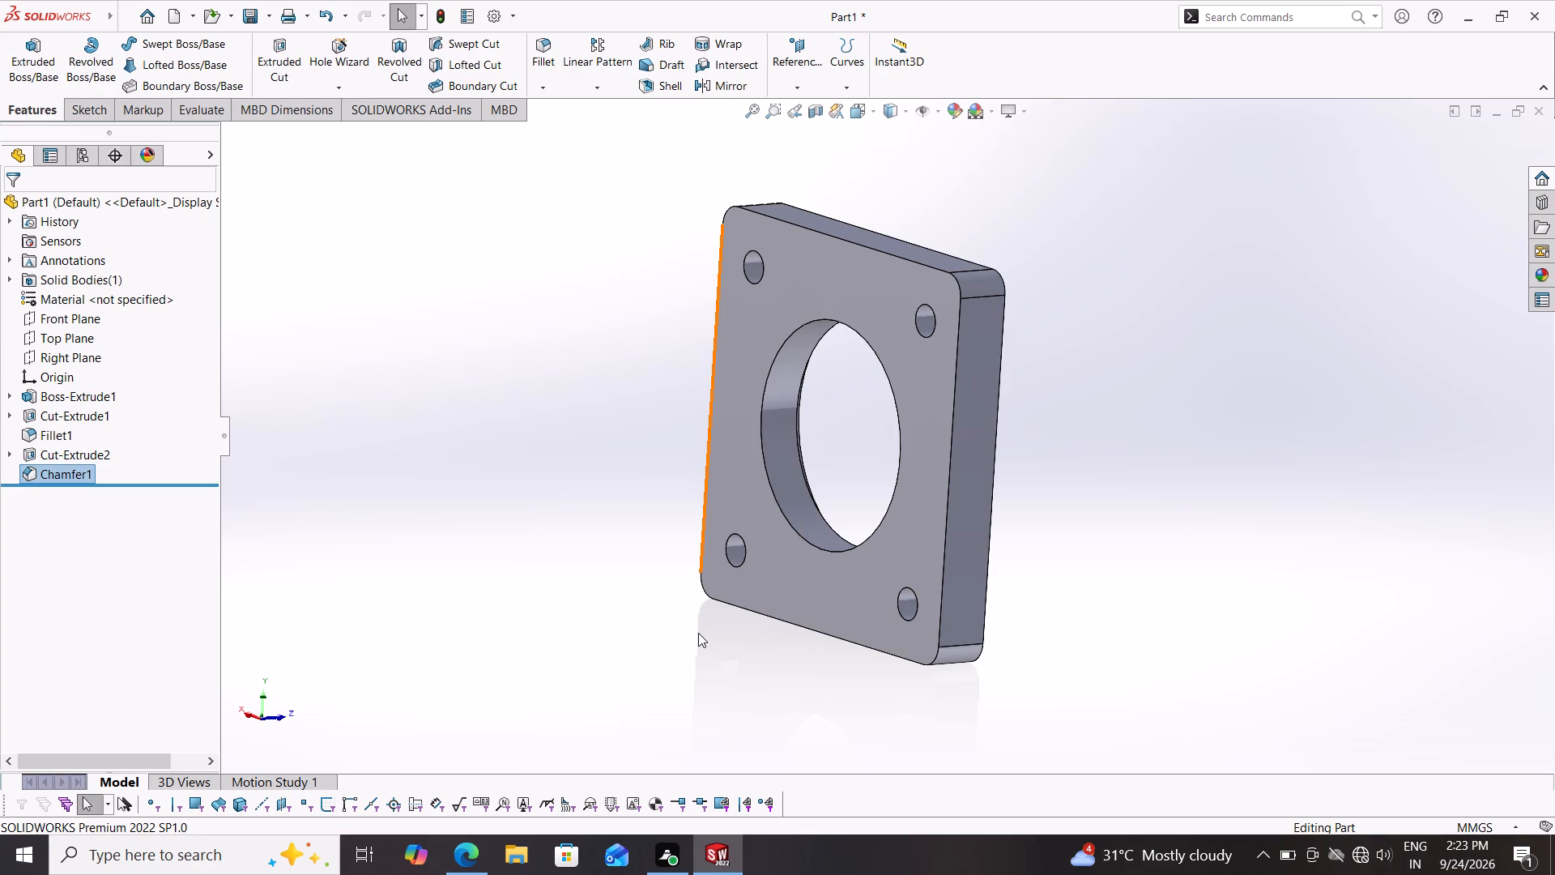
{"action": "scroll", "coordinate": [1046, 601], "scroll_direction": "down", "scroll_amount": 1}
{"action": "middle_click_drag", "start_coordinate": [1049, 596], "coordinate": [988, 597]}
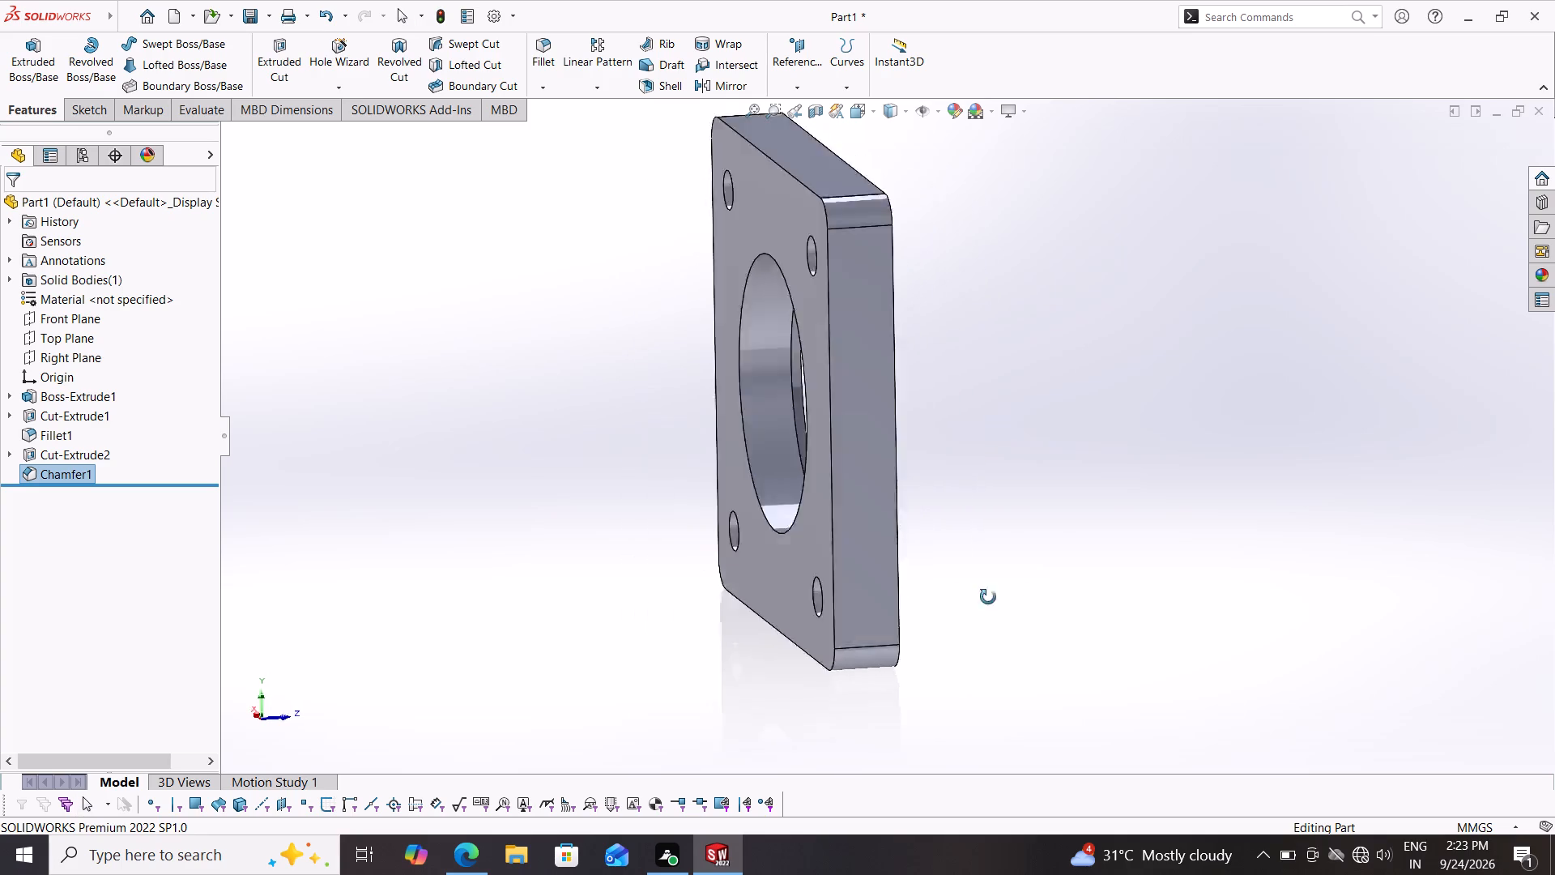
{"action": "middle_click_drag", "start_coordinate": [988, 597], "coordinate": [852, 613]}
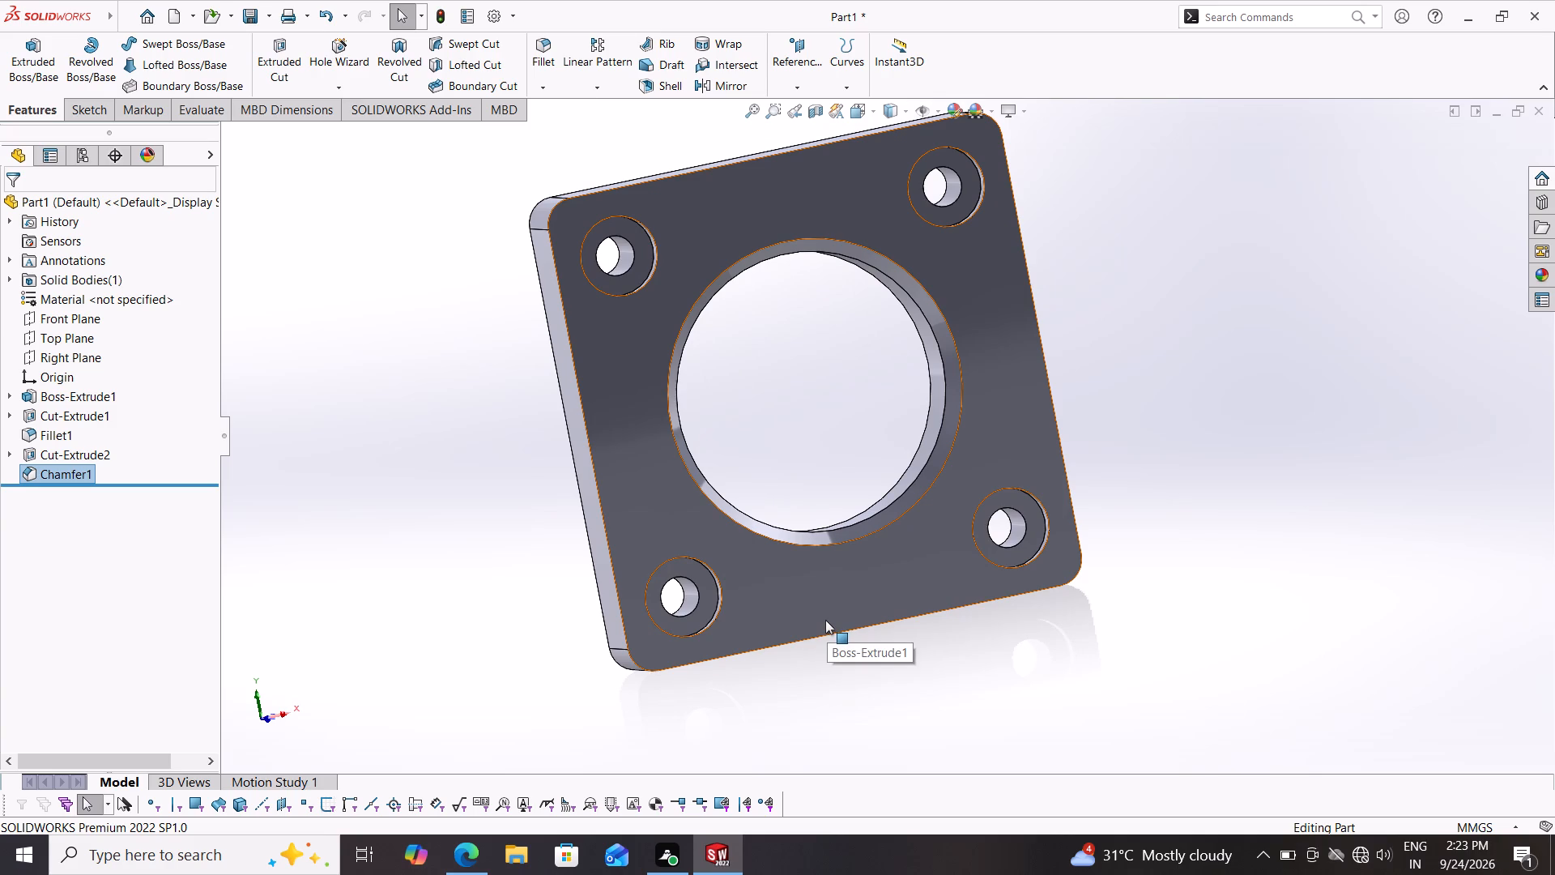
{"action": "middle_click_drag", "start_coordinate": [701, 664], "coordinate": [841, 622]}
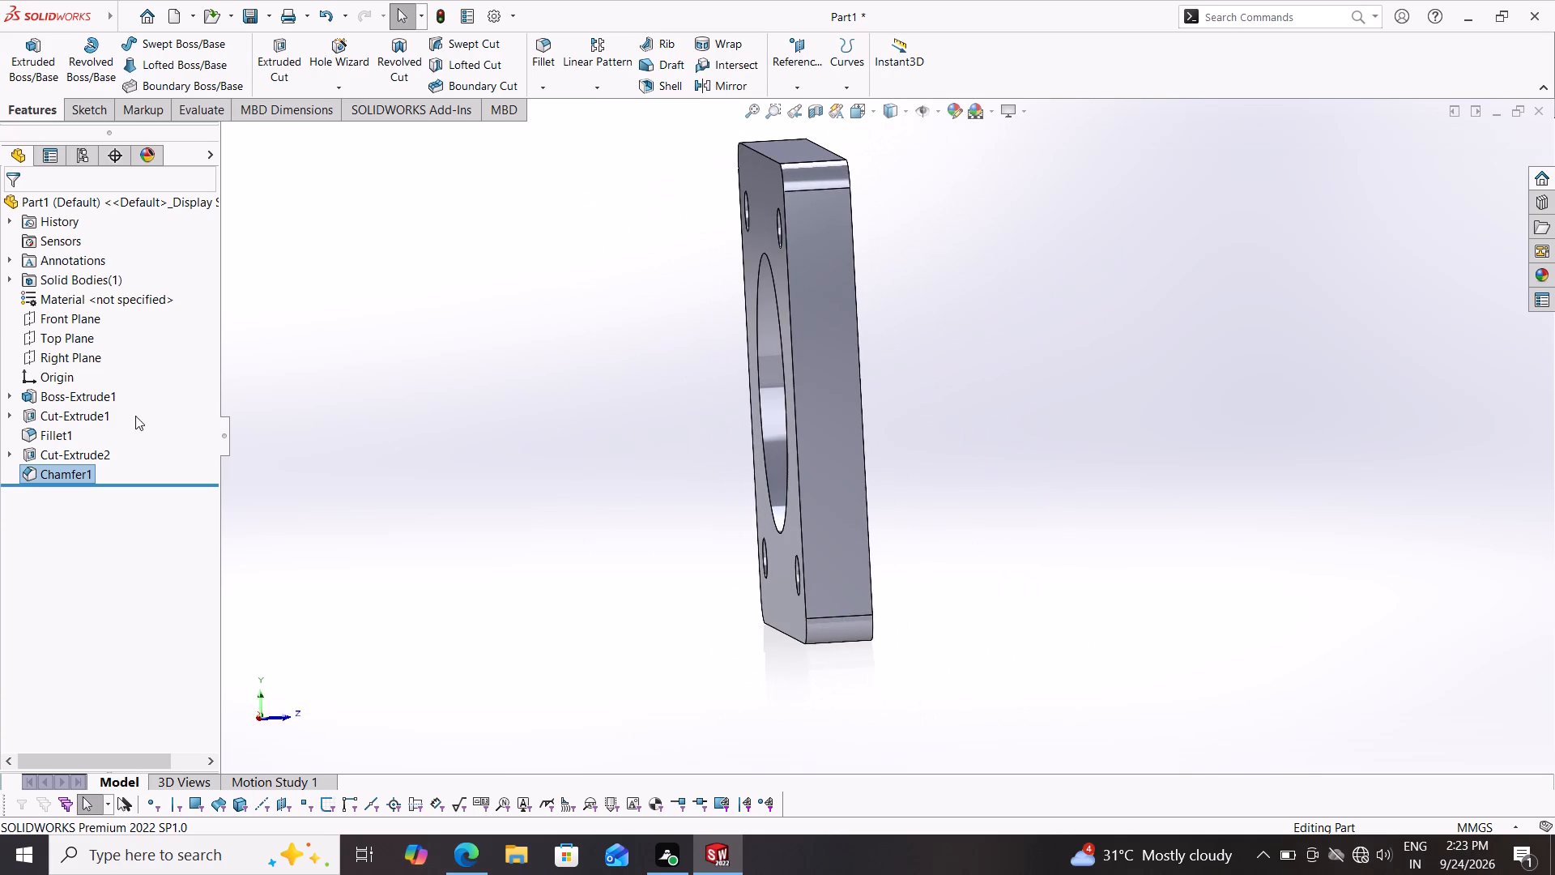
{"action": "left_click", "coordinate": [61, 365]}
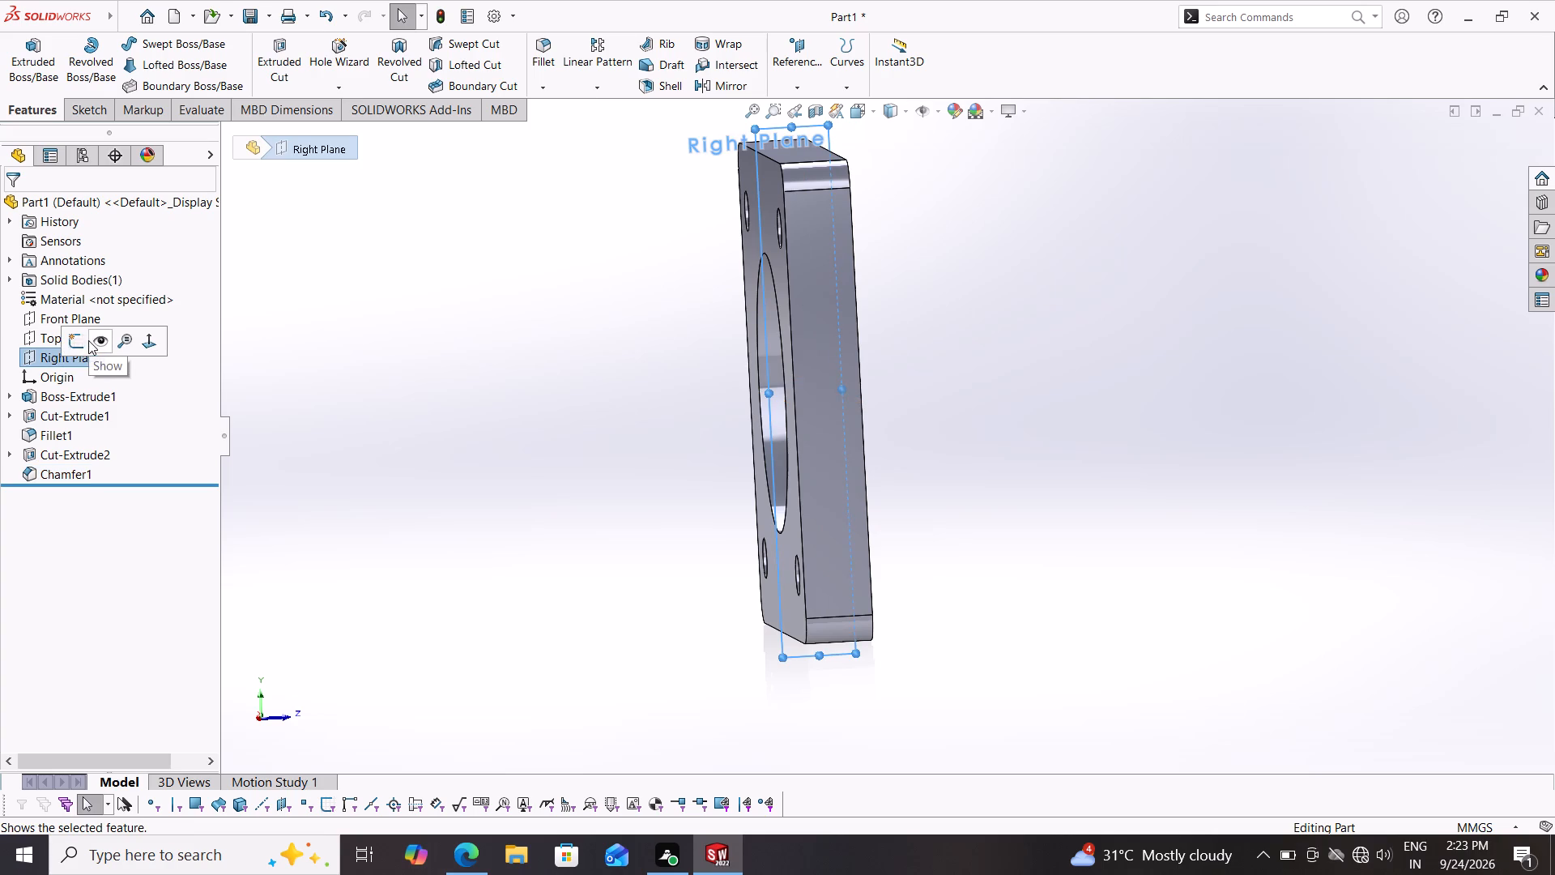
{"action": "left_click", "coordinate": [82, 339]}
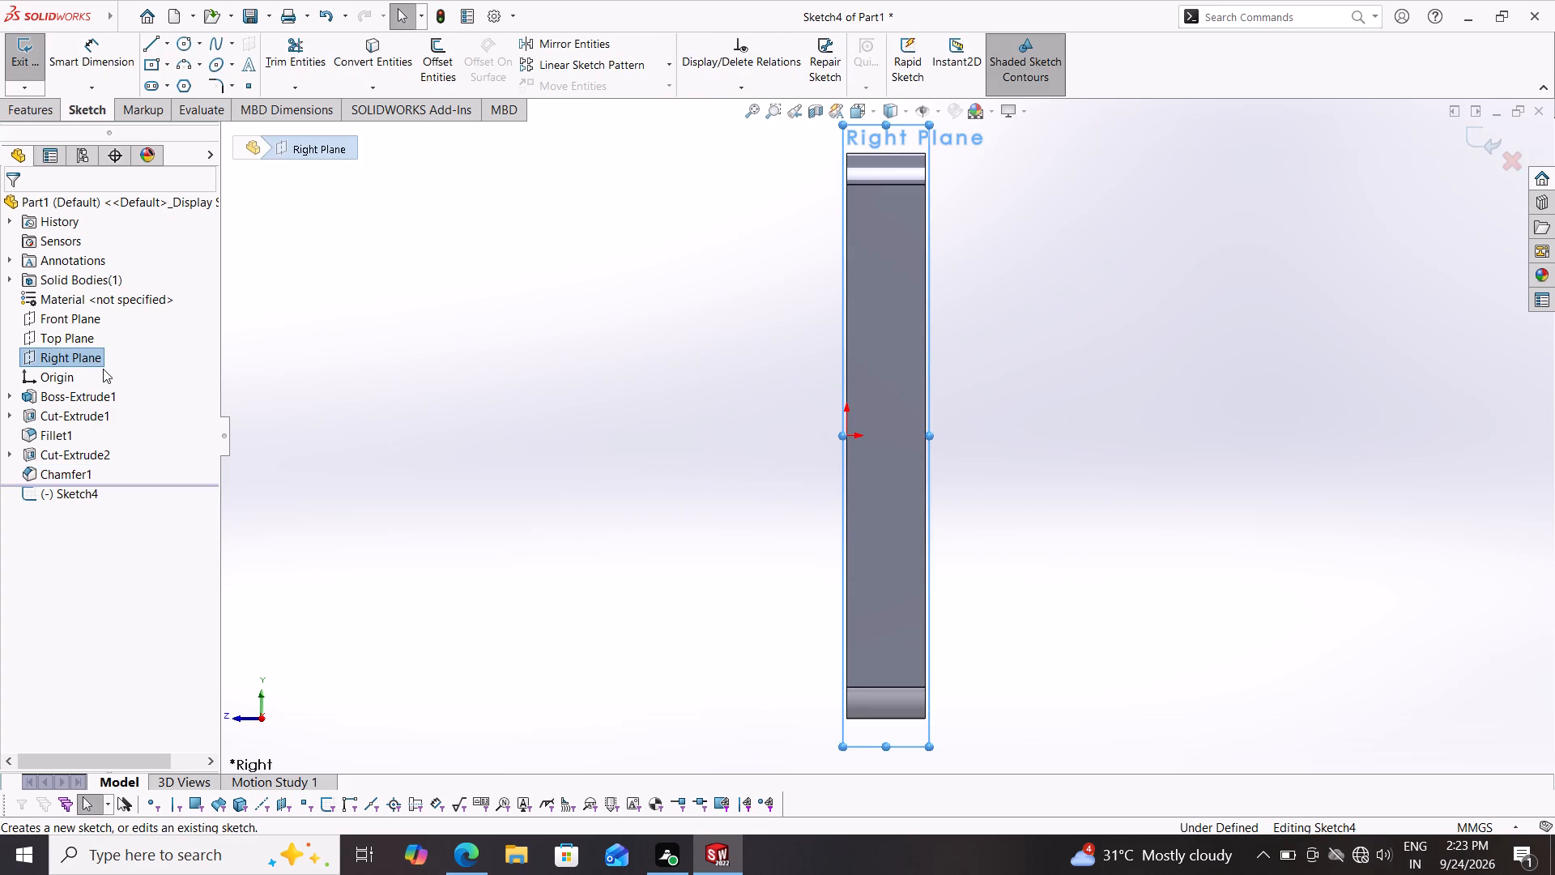
{"action": "key", "text": "Escape"}
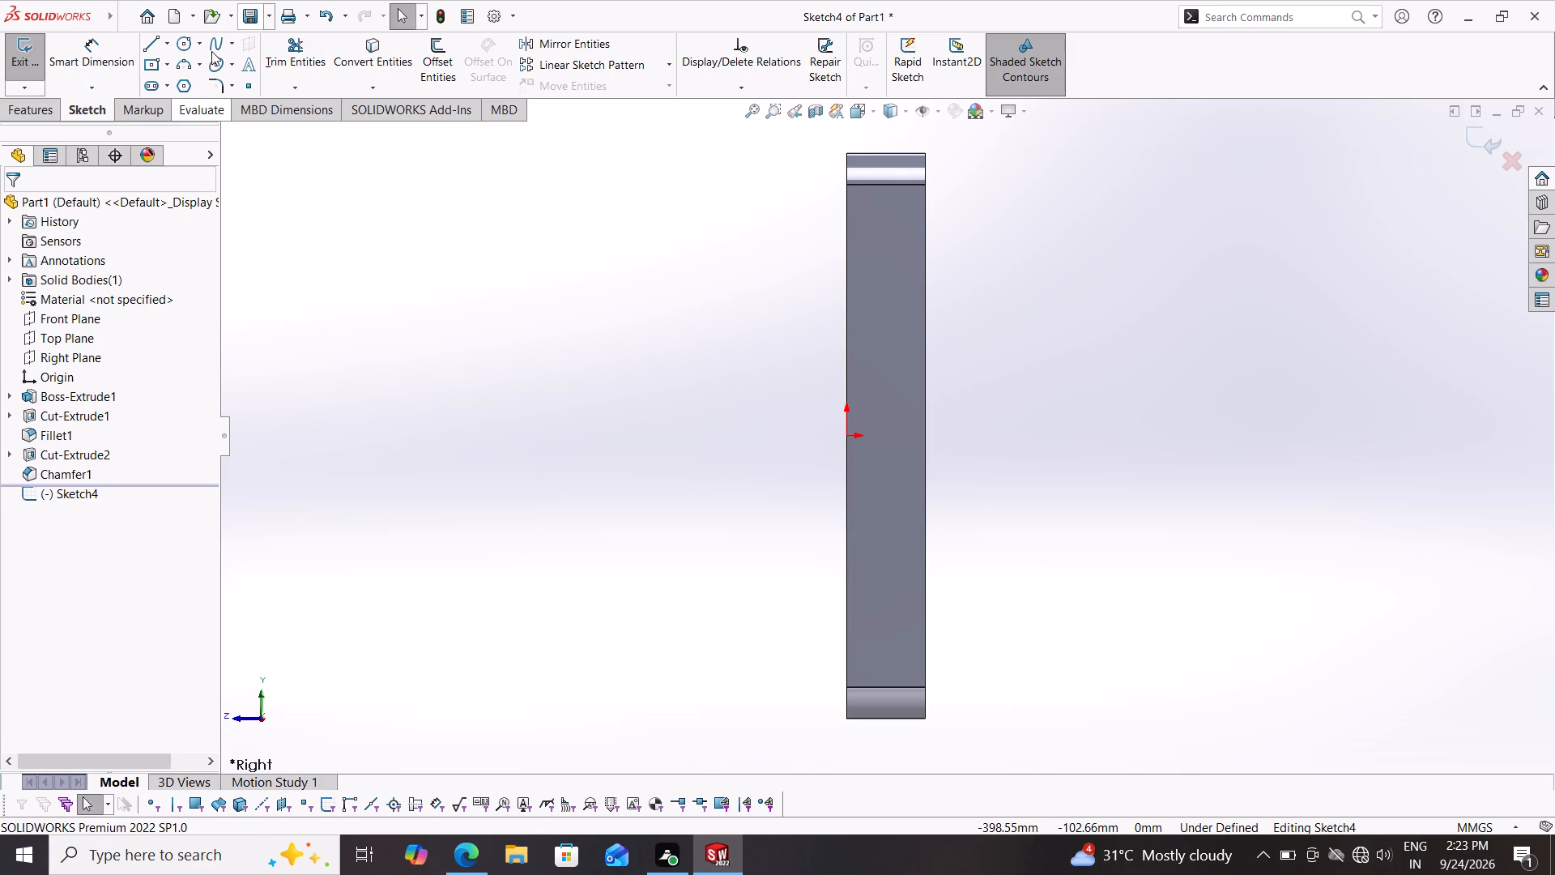
{"action": "left_click", "coordinate": [147, 40]}
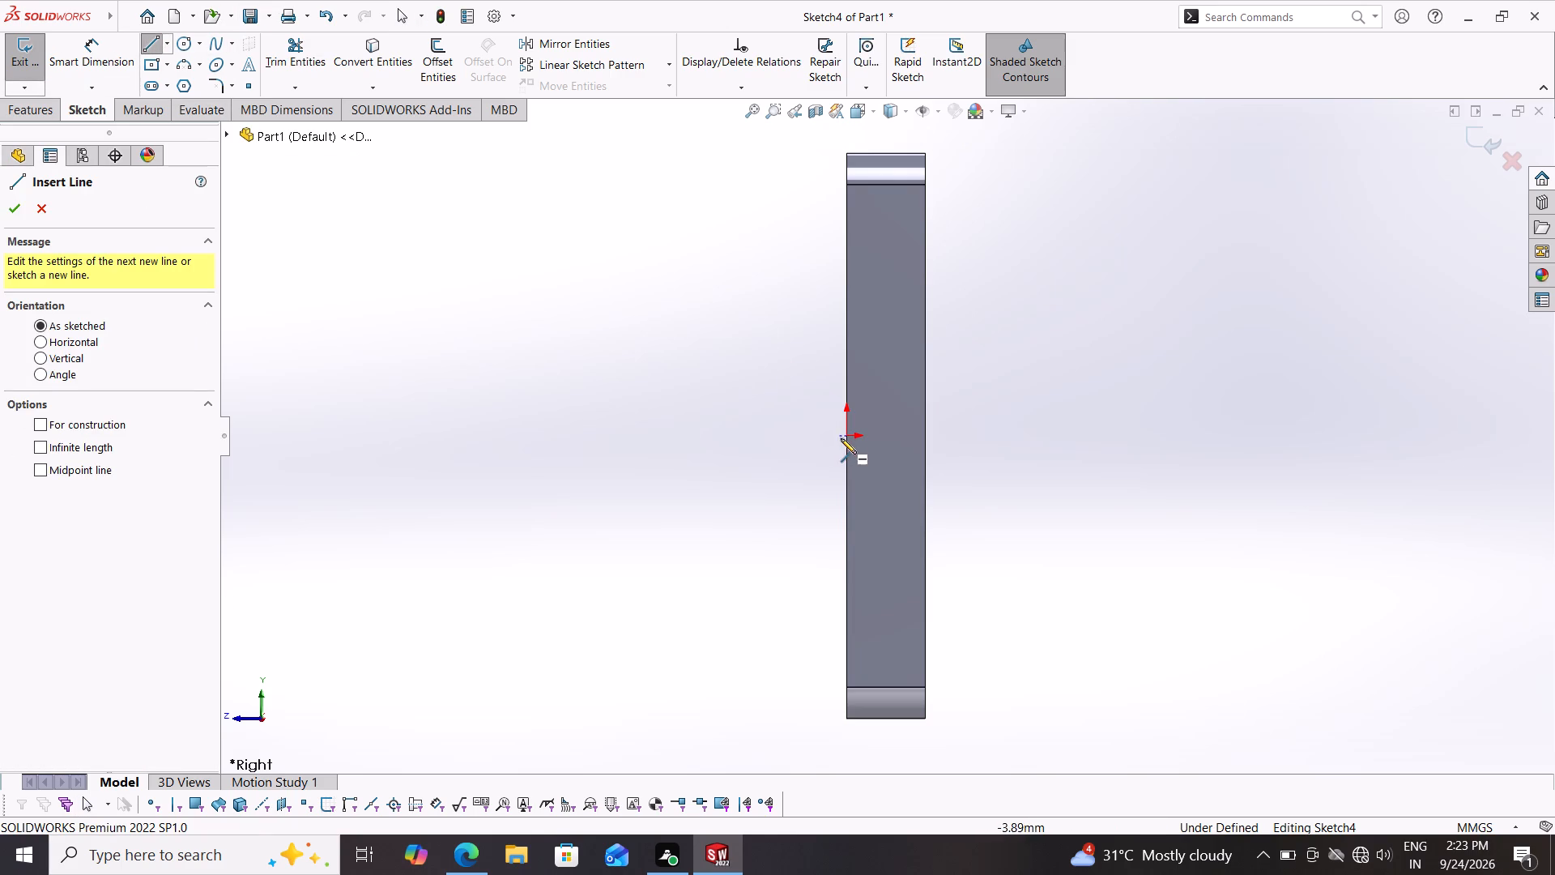
{"action": "left_click", "coordinate": [846, 433]}
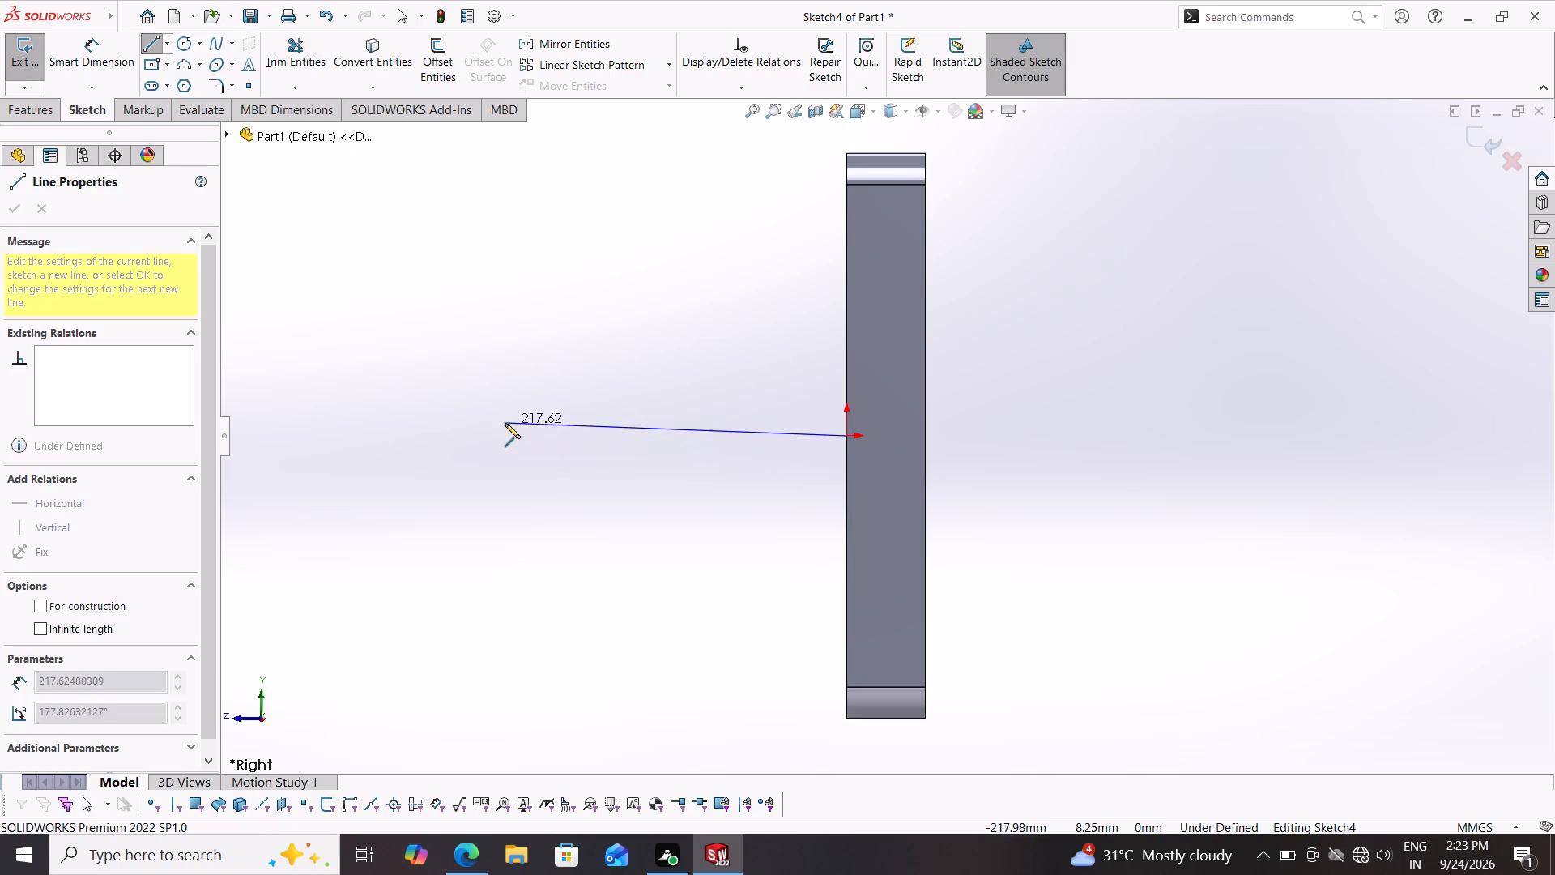
{"action": "left_click", "coordinate": [486, 431]}
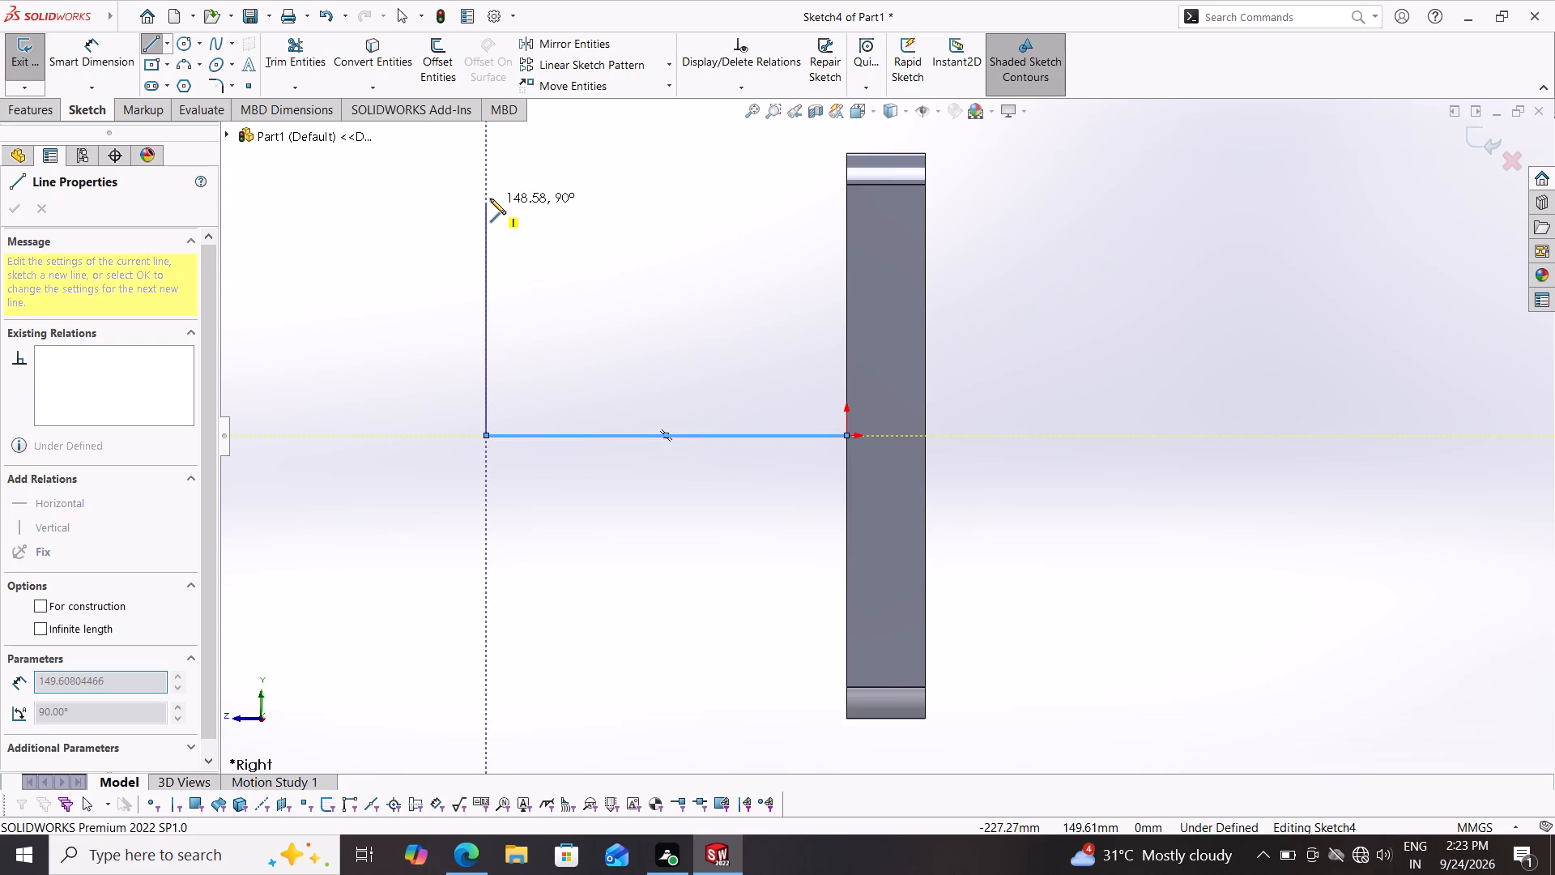
{"action": "left_click", "coordinate": [490, 168]}
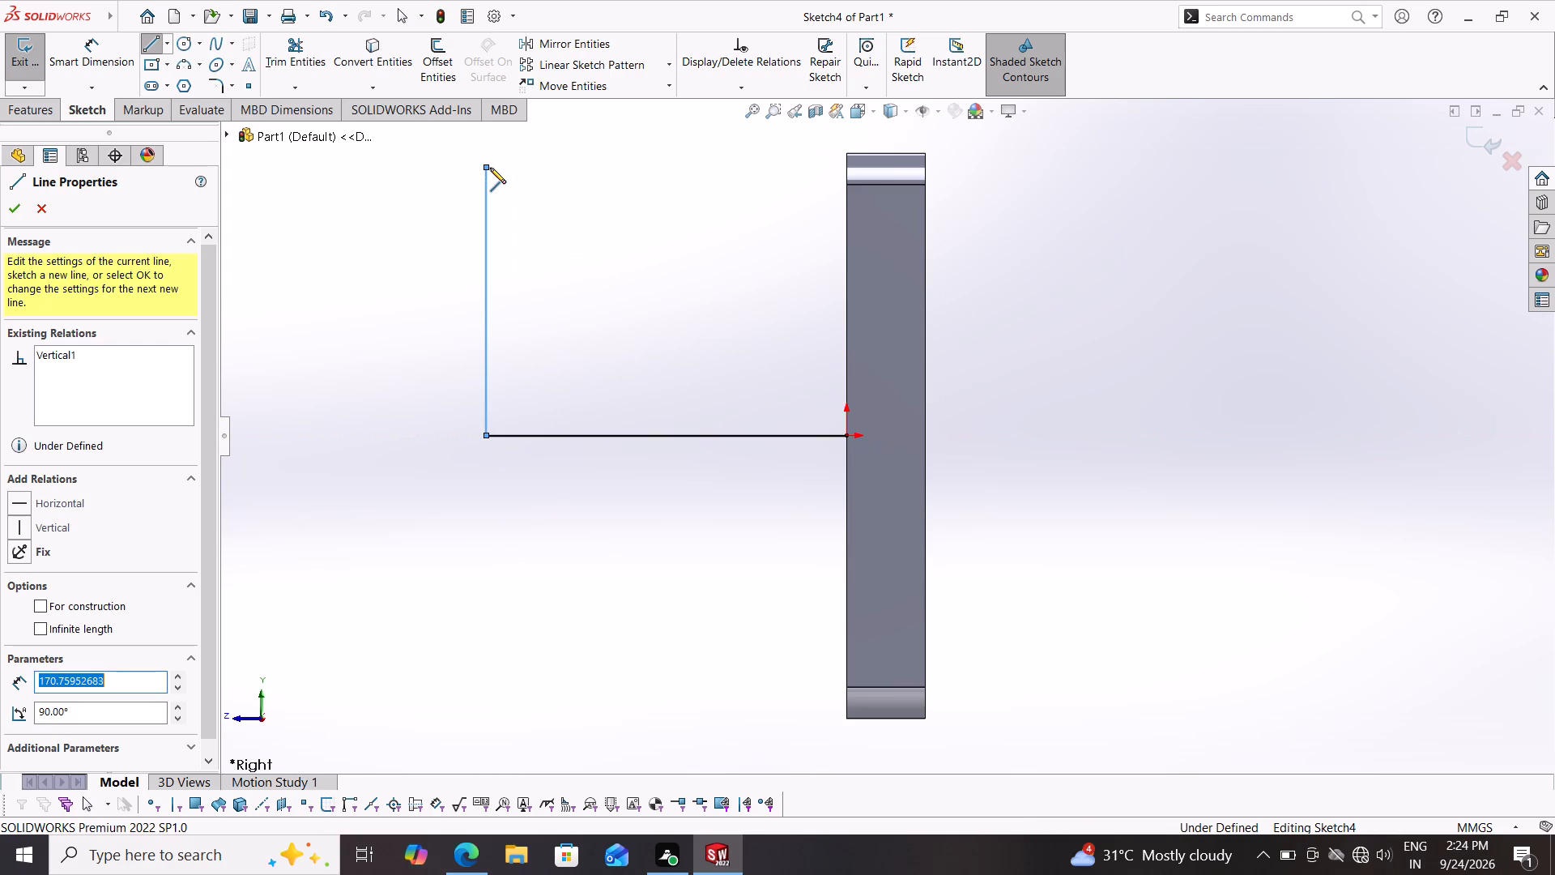
{"action": "key", "text": "Escape"}
{"action": "key", "text": "Escape"}
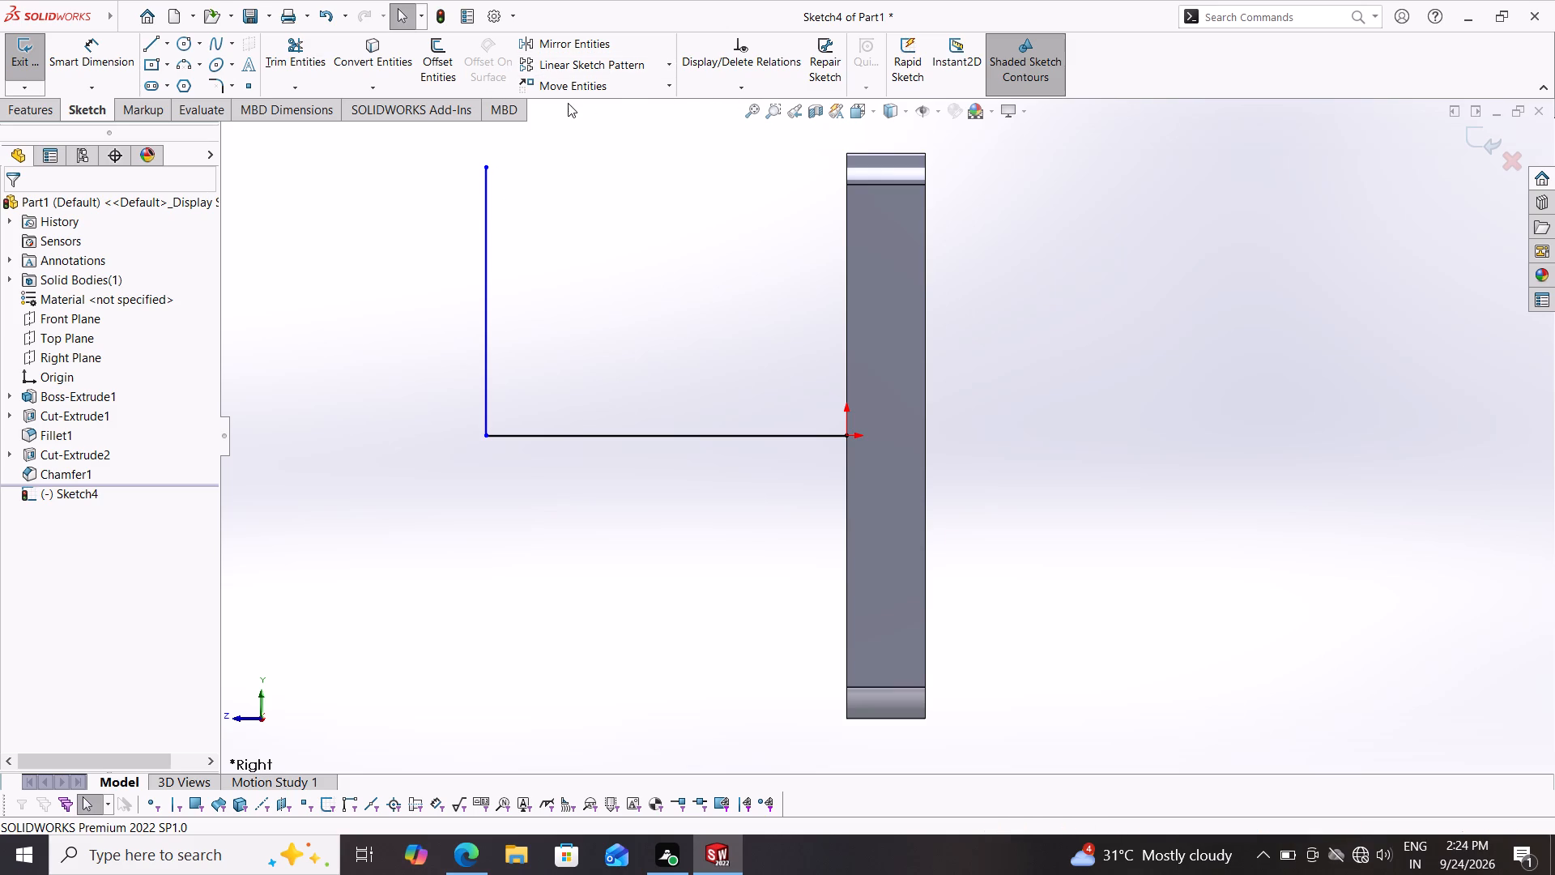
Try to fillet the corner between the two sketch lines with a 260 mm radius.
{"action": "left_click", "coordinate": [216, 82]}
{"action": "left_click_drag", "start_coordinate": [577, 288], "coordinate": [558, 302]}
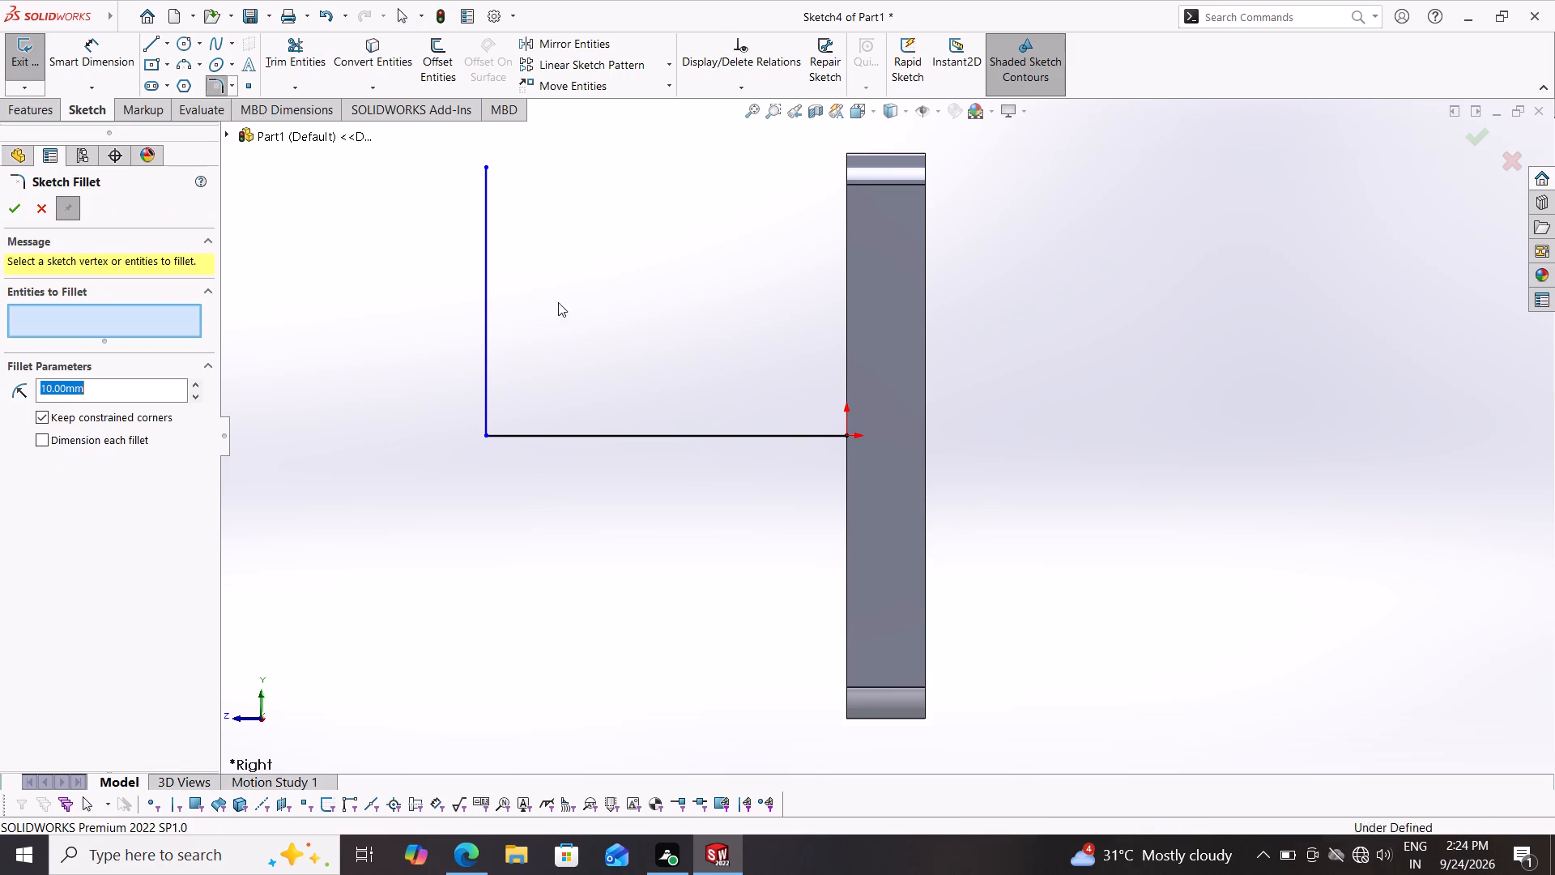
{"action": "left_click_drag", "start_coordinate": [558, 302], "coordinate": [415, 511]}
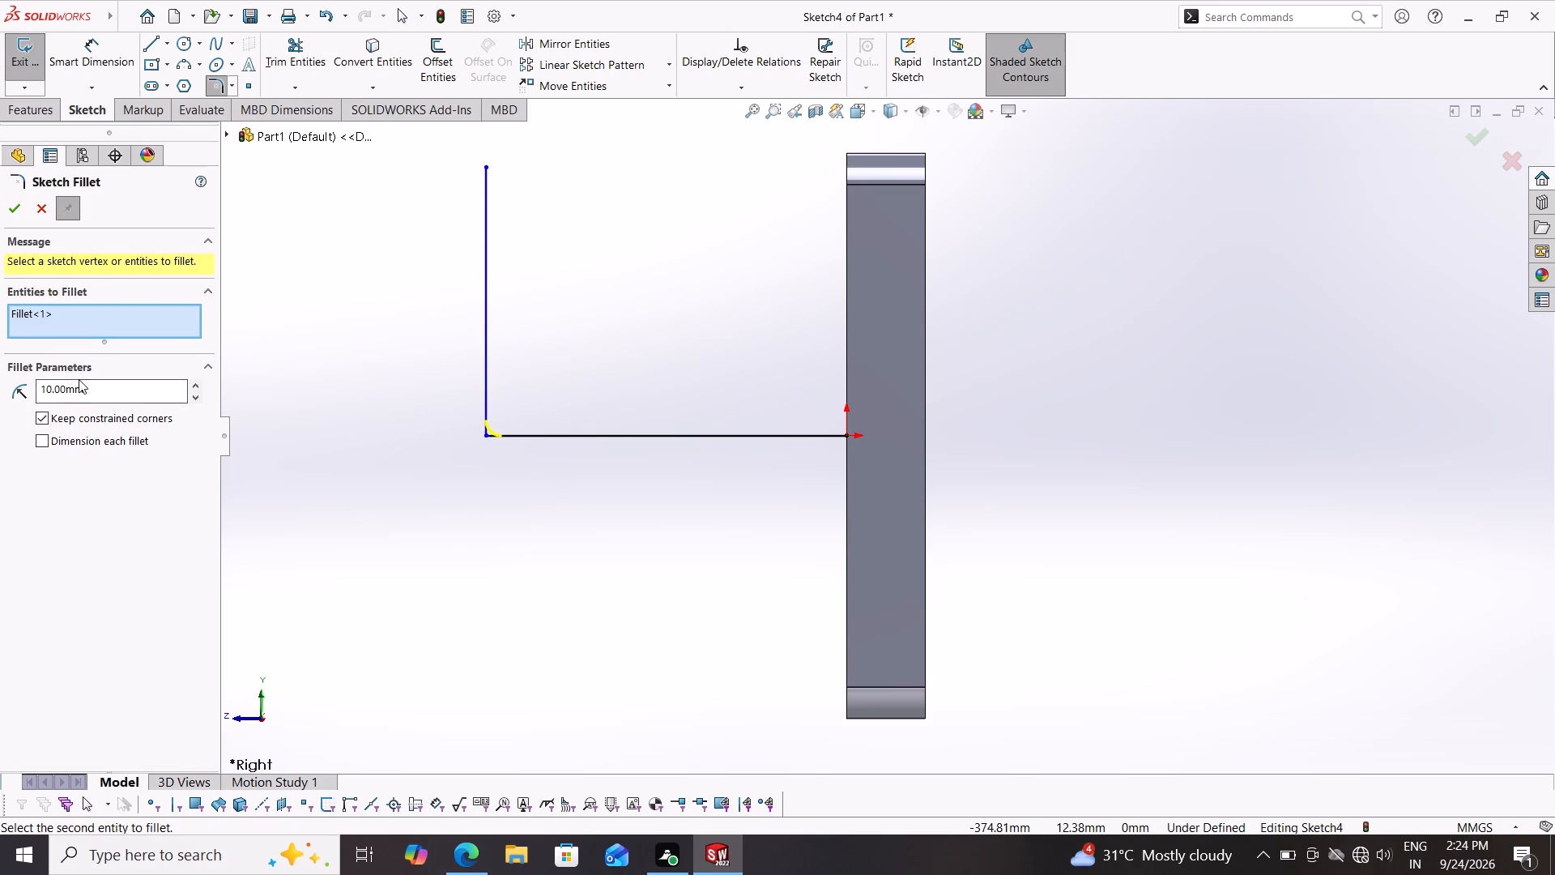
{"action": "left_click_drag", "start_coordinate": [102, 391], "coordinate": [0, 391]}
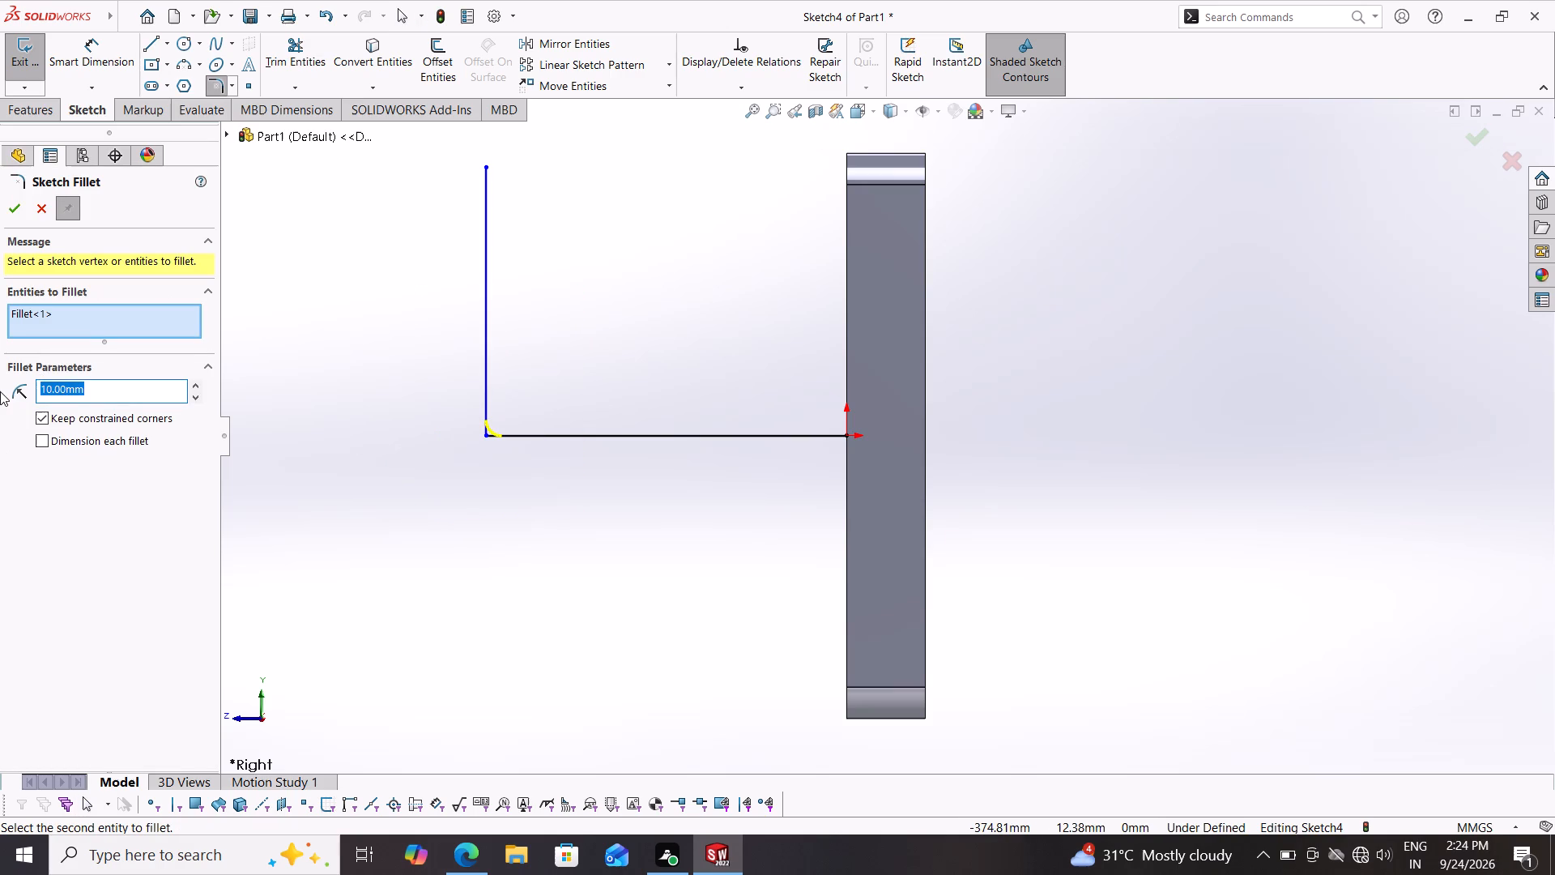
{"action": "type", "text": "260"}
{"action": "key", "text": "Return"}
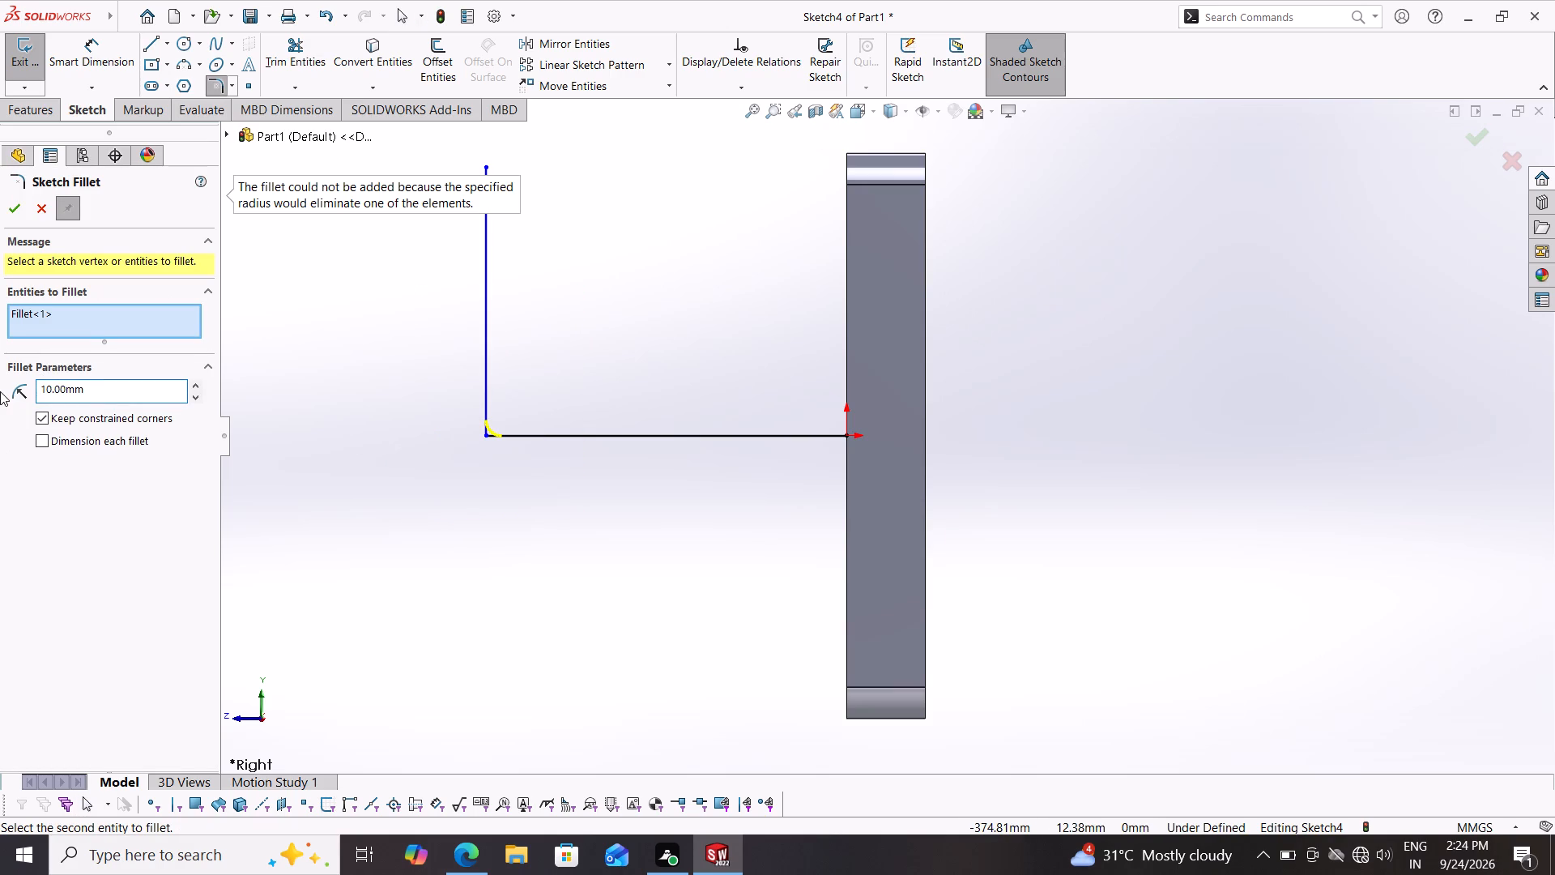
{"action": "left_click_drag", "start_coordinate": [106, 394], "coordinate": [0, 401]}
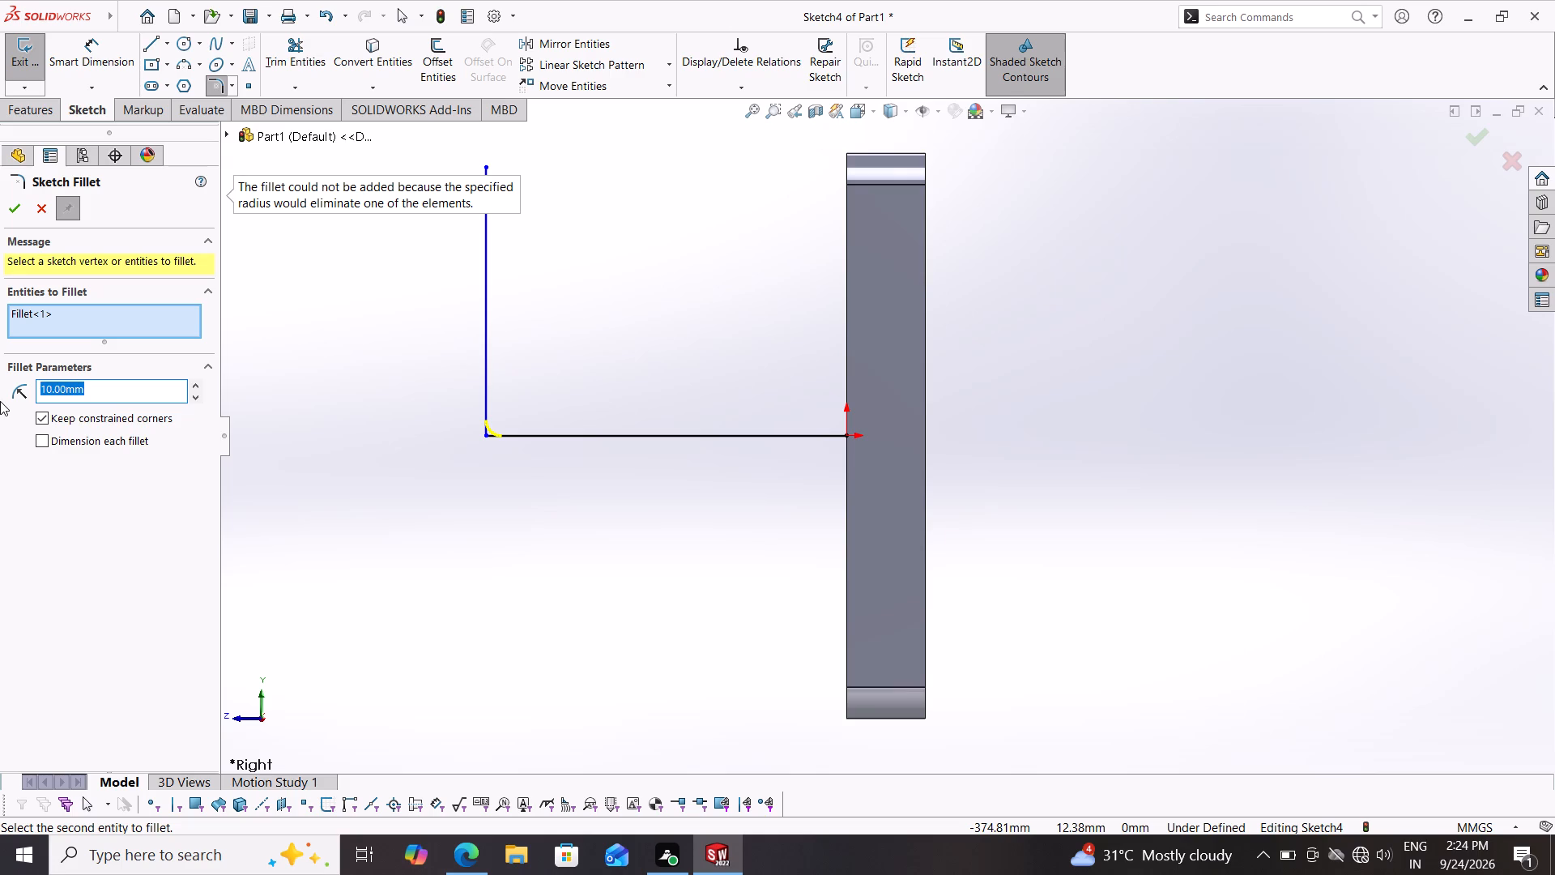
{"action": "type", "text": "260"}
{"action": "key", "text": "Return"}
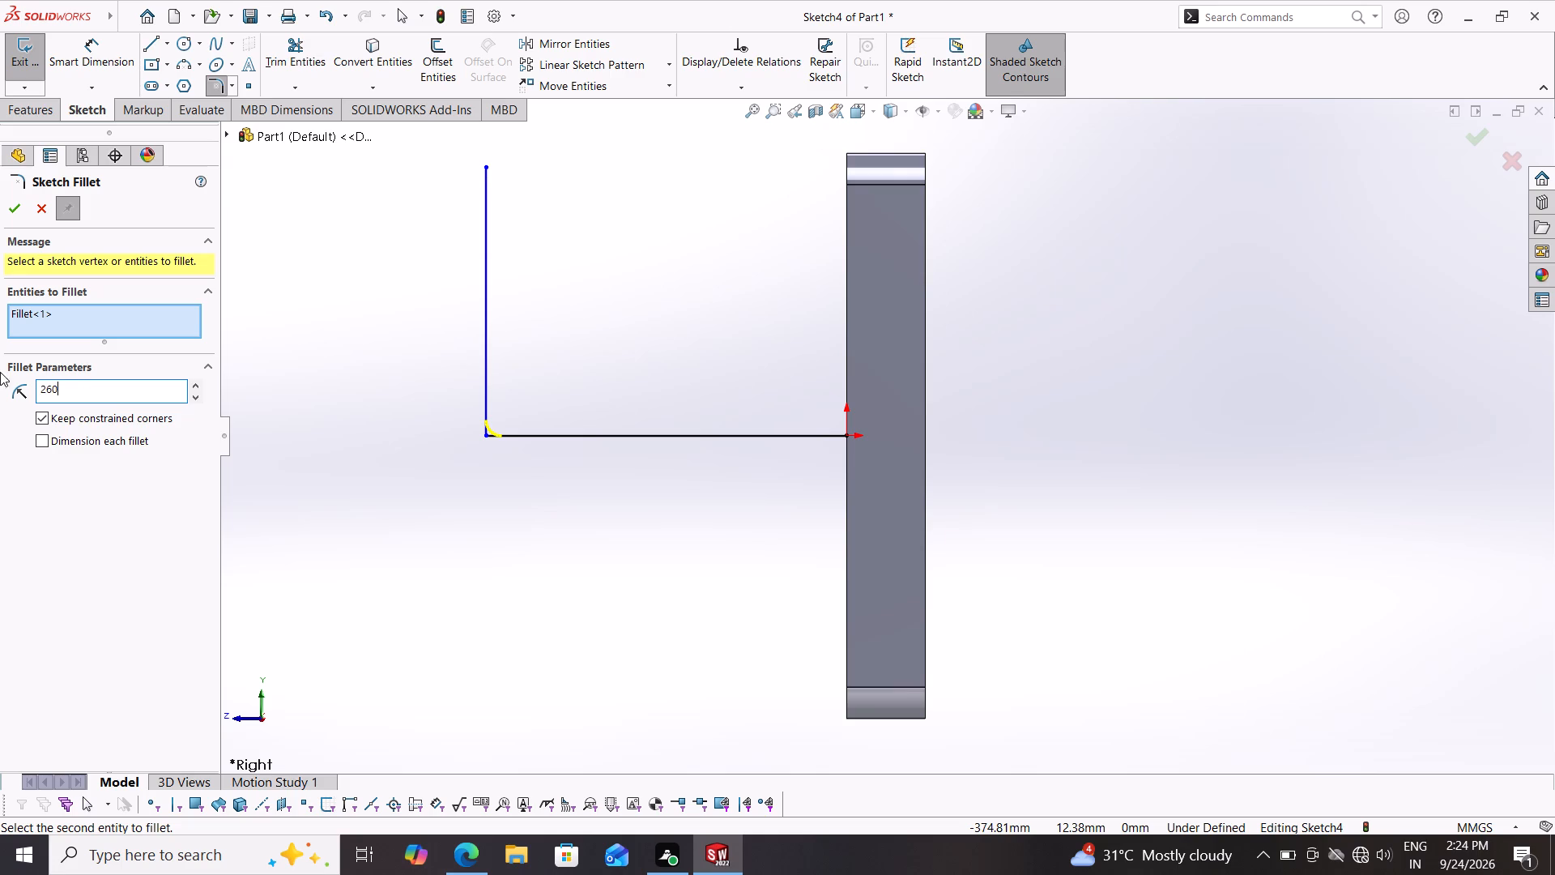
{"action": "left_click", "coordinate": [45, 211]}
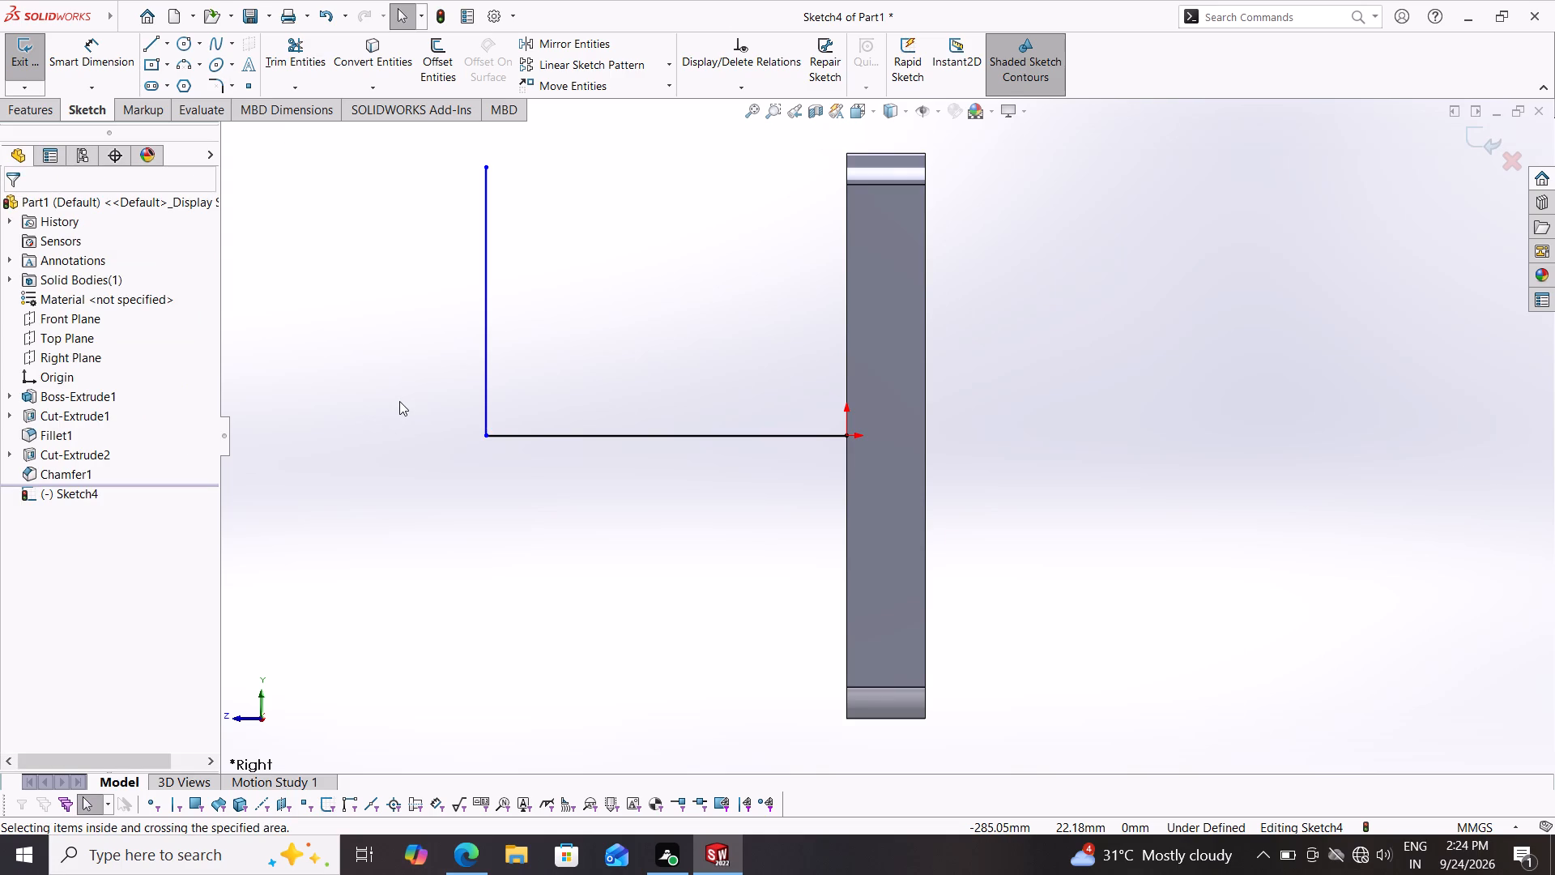
Lengthen the sketched L path to about 329 mm horizontally and about 342 mm vertically.
{"action": "scroll", "coordinate": [550, 403], "scroll_direction": "down", "scroll_amount": 2}
{"action": "scroll", "coordinate": [550, 403], "scroll_direction": "up", "scroll_amount": 4}
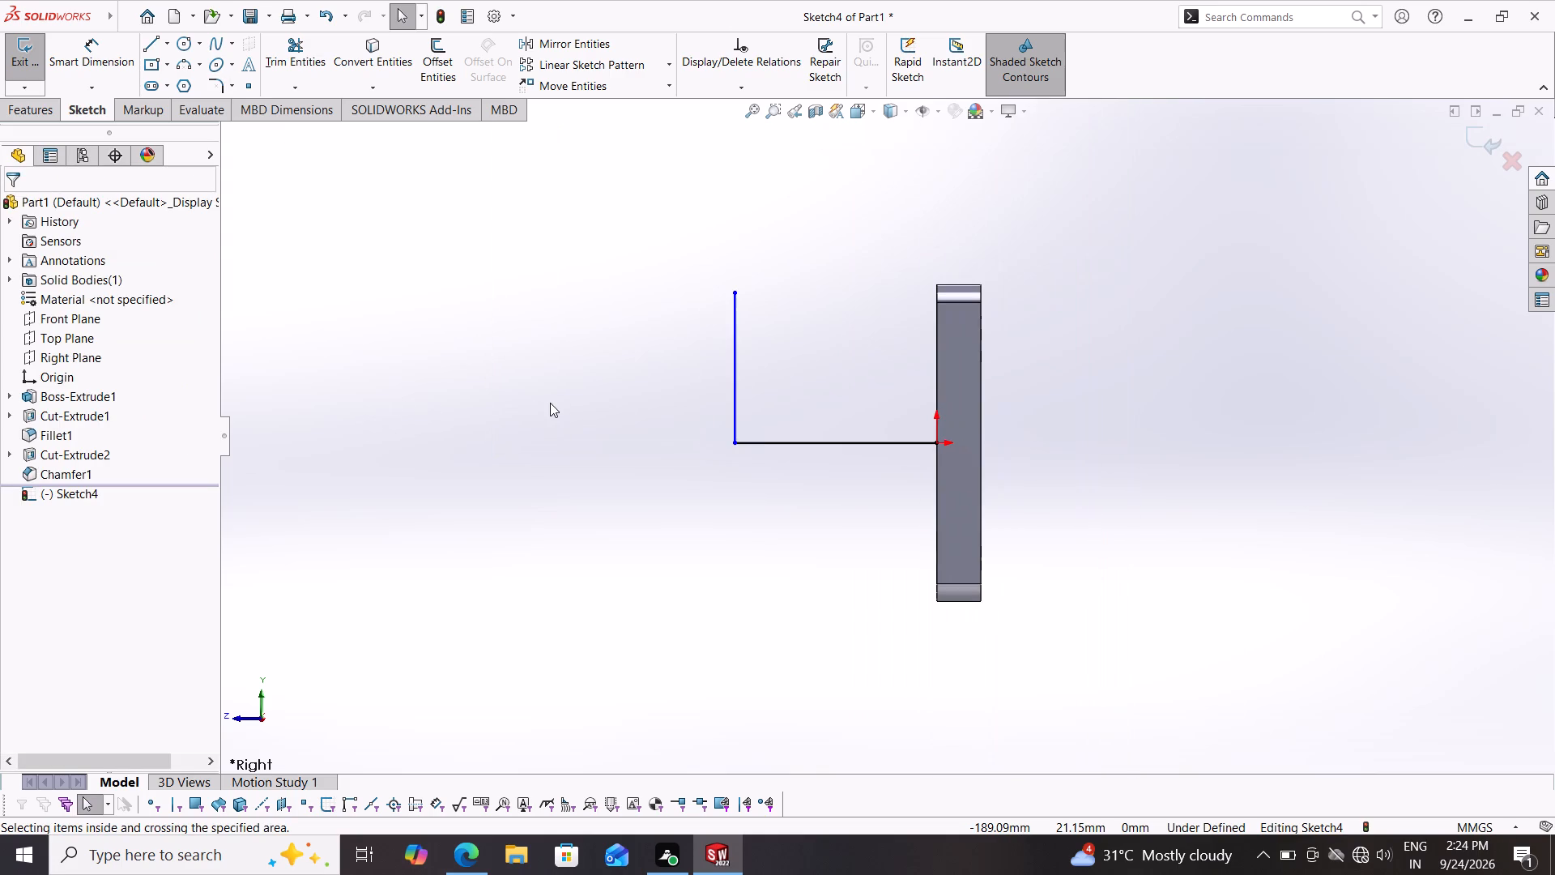
{"action": "left_click_drag", "start_coordinate": [737, 446], "coordinate": [670, 443]}
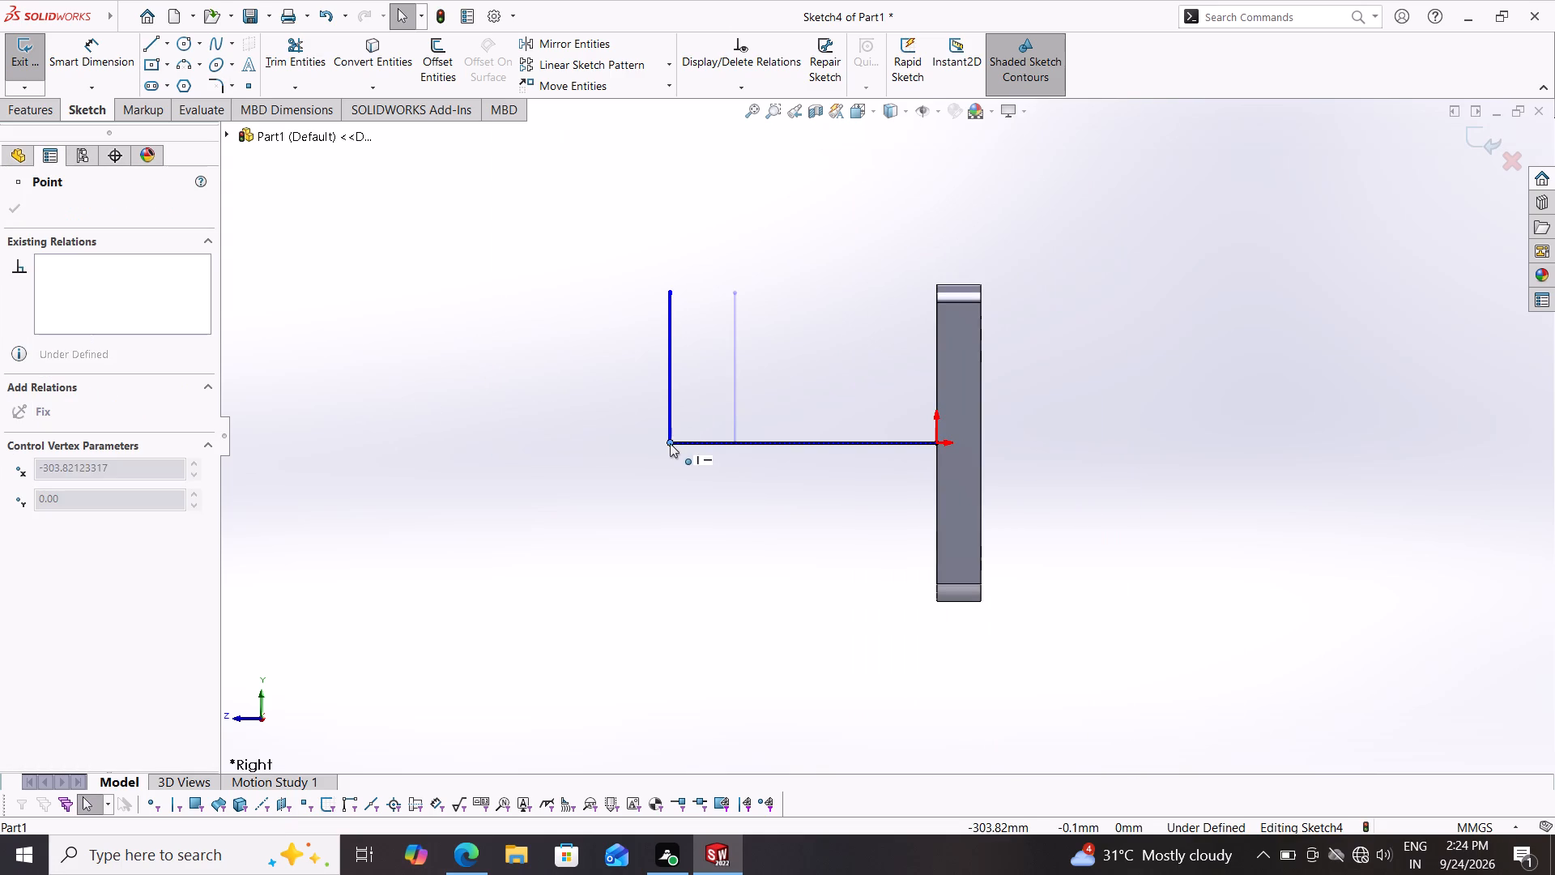
{"action": "left_click_drag", "start_coordinate": [670, 443], "coordinate": [669, 443]}
{"action": "left_click_drag", "start_coordinate": [671, 292], "coordinate": [671, 186]}
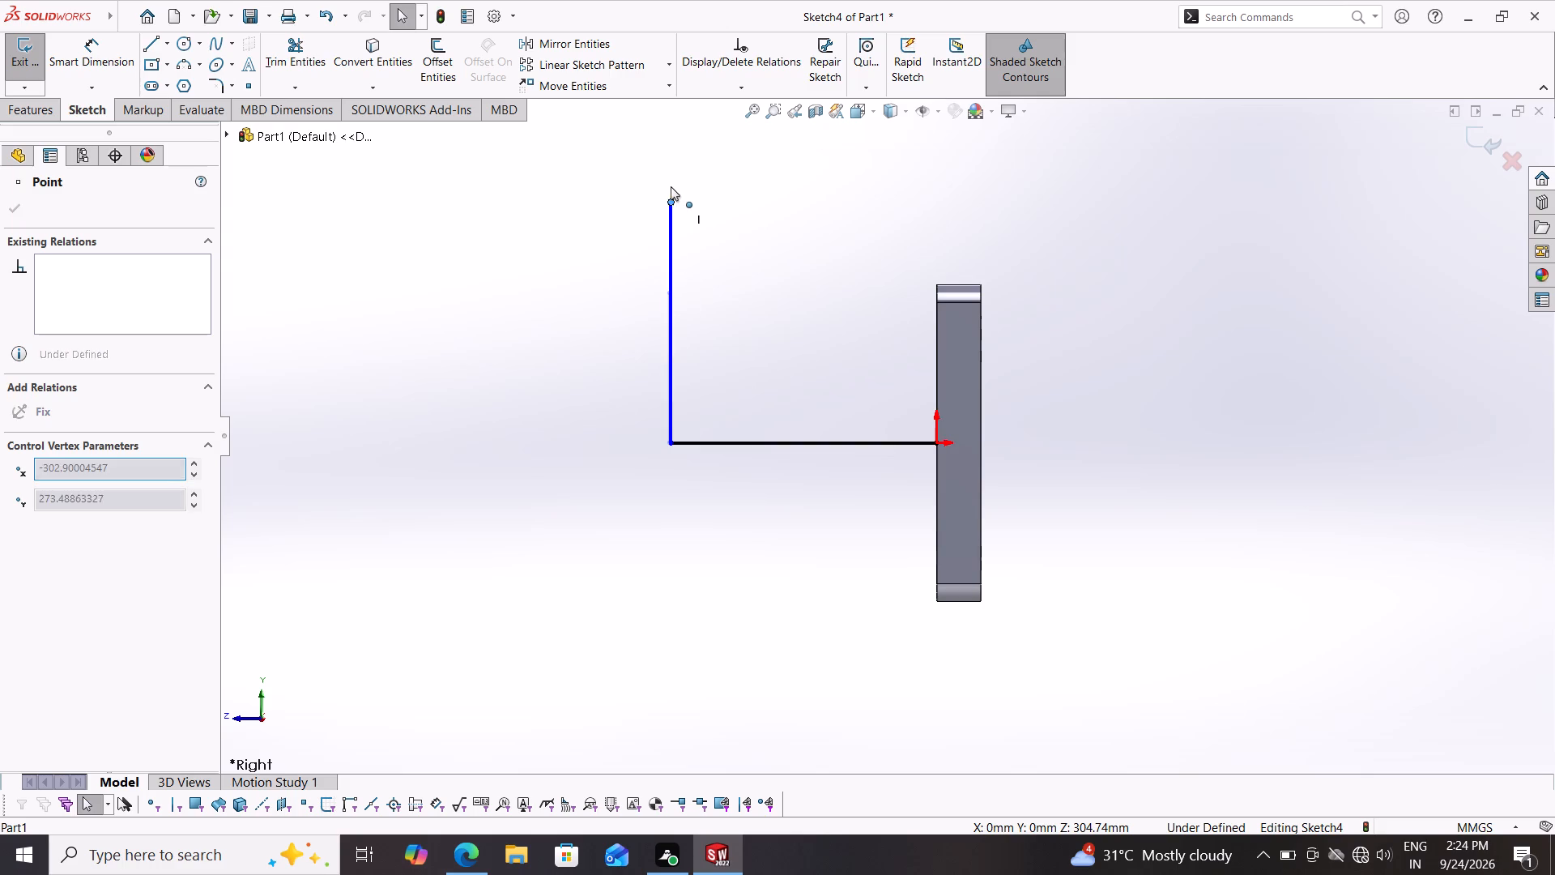
{"action": "left_click_drag", "start_coordinate": [671, 186], "coordinate": [648, 143]}
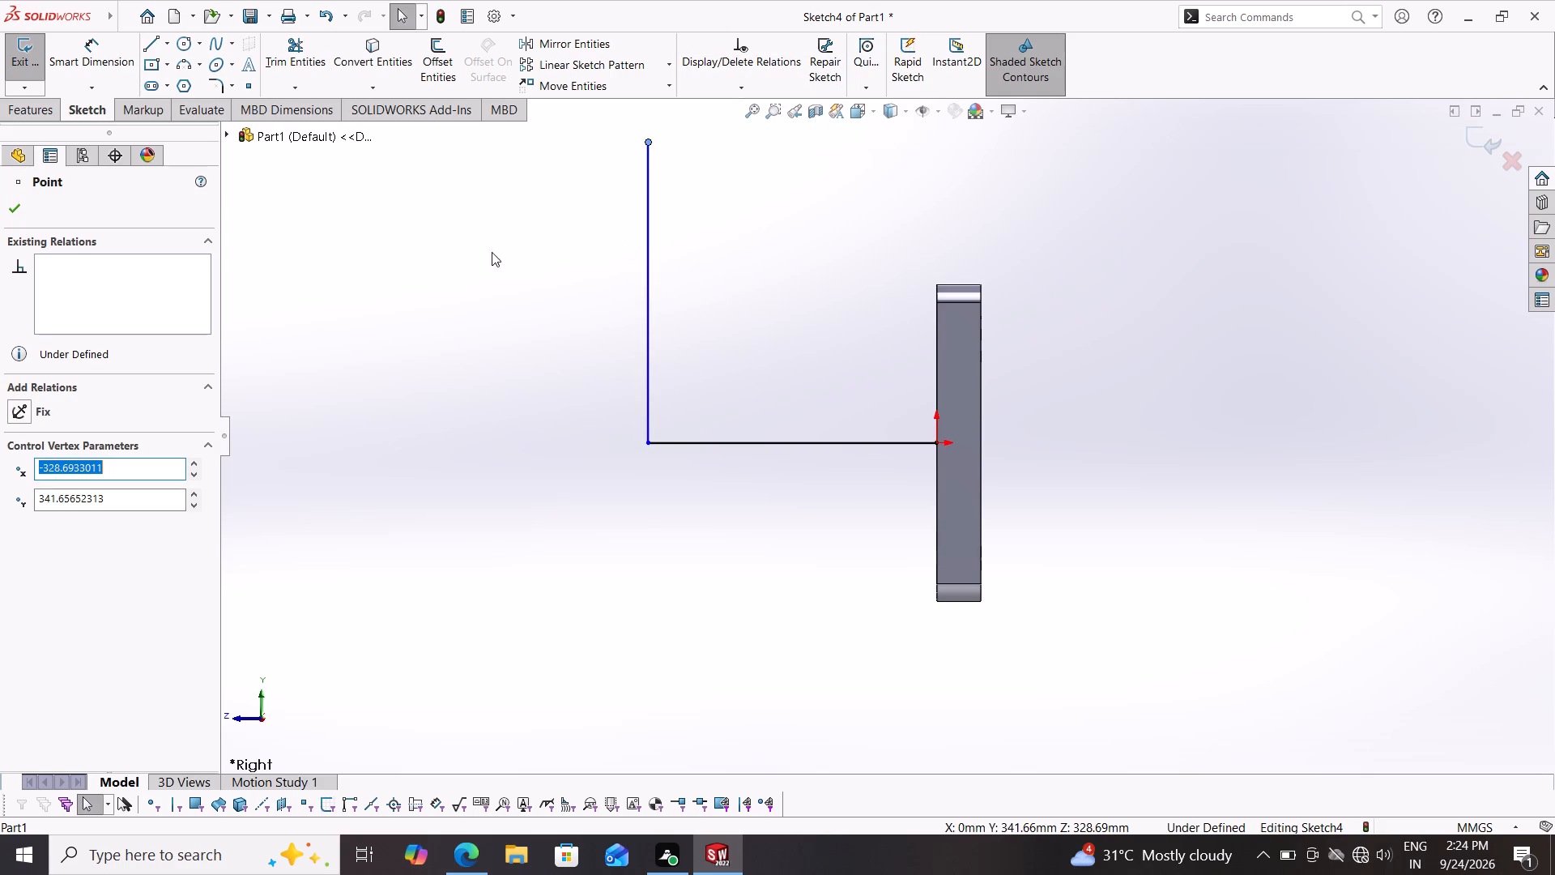
Round the corner between the two path lines with a 260 mm radius sketch fillet.
{"action": "left_click", "coordinate": [226, 86]}
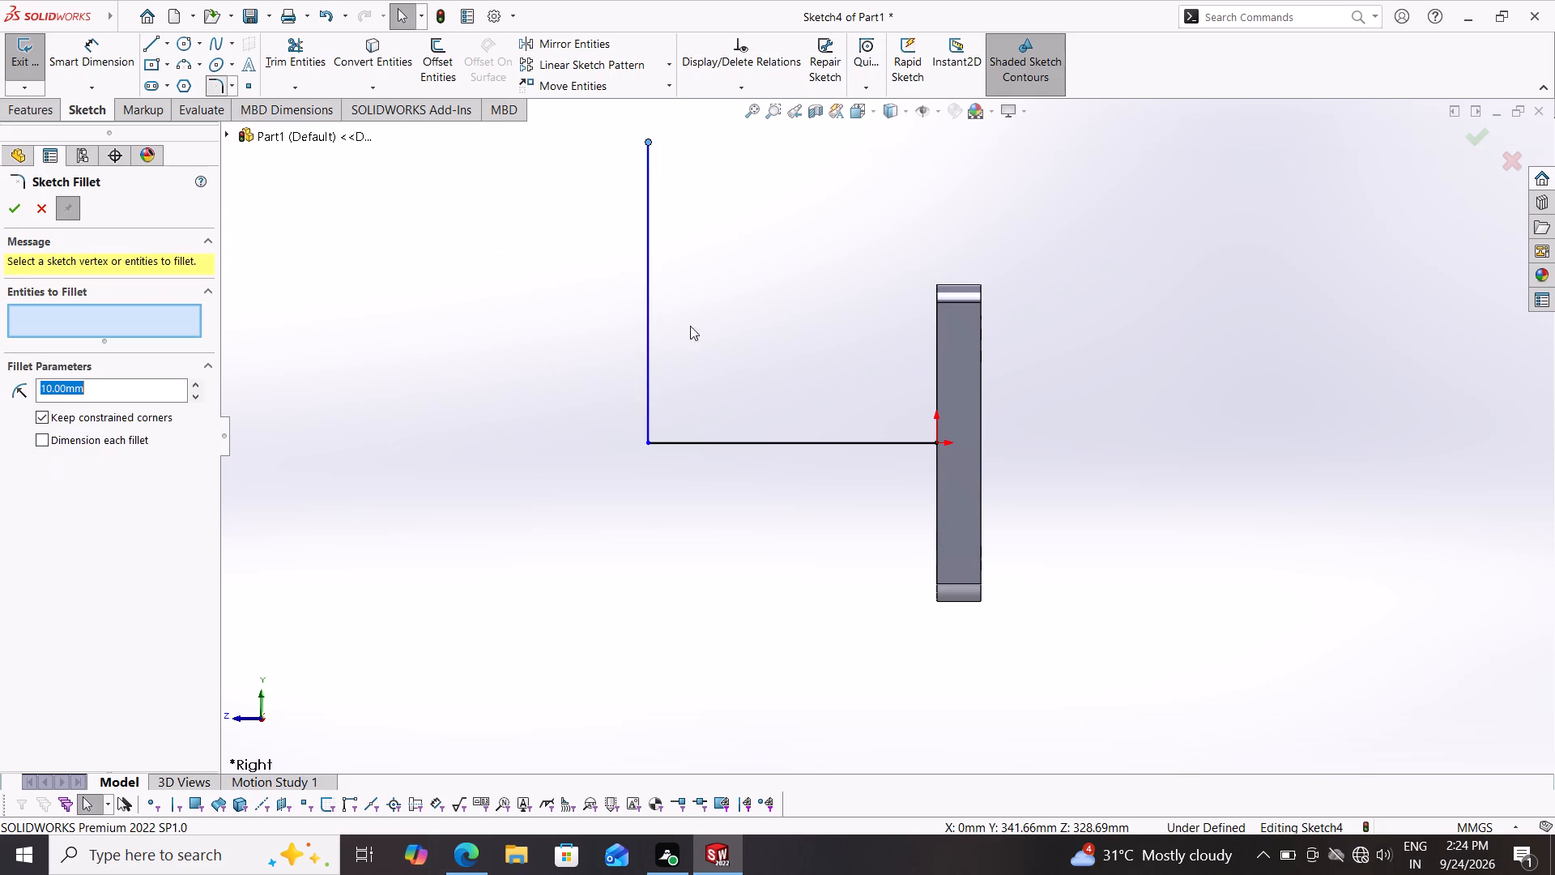
{"action": "left_click_drag", "start_coordinate": [722, 315], "coordinate": [582, 556]}
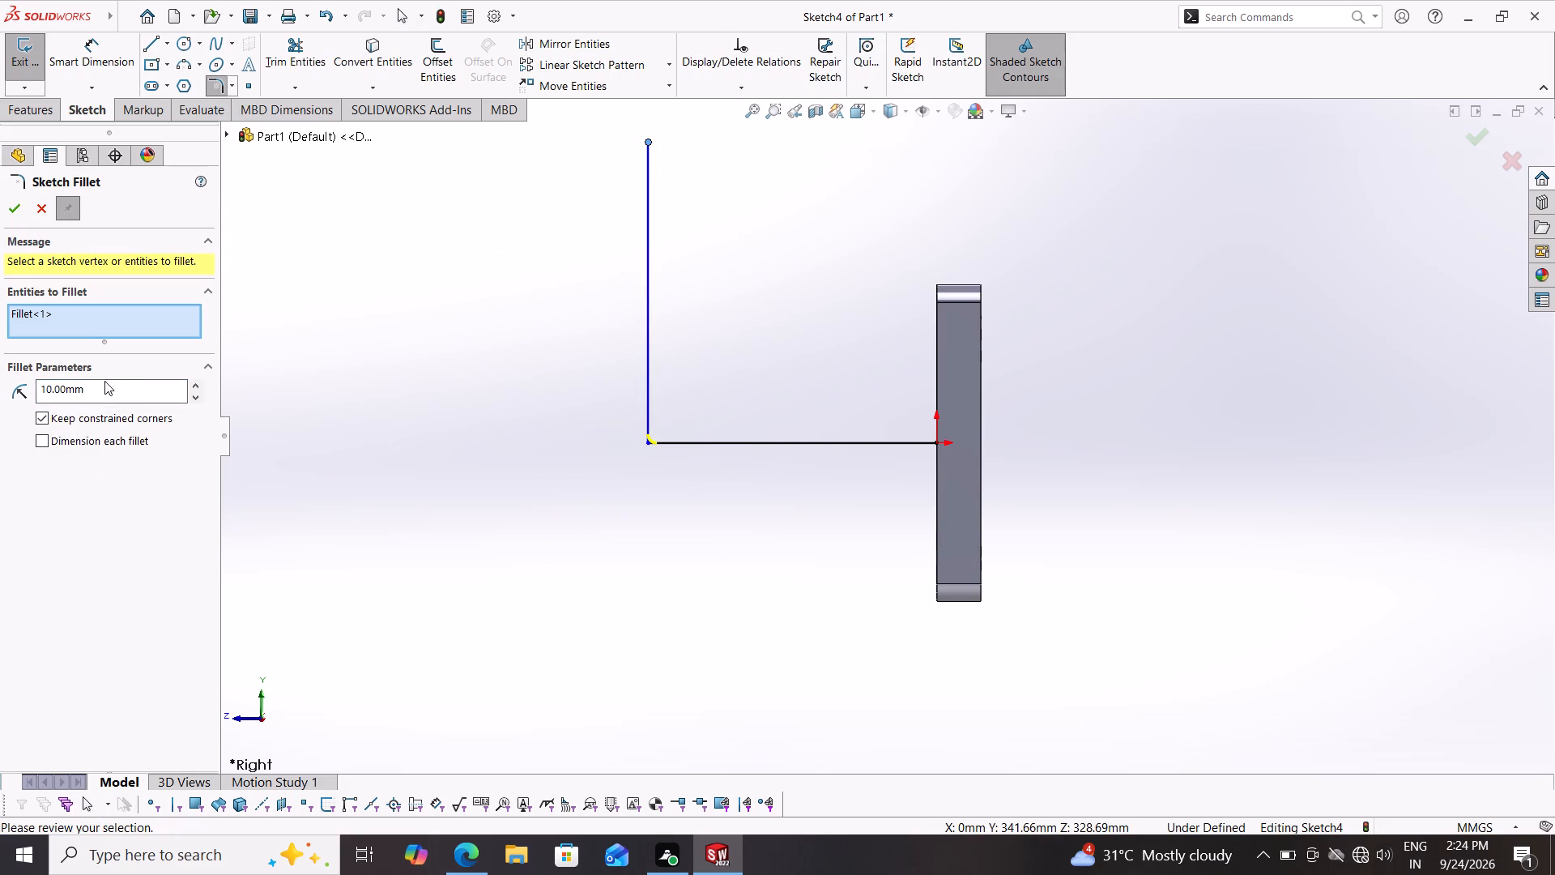
{"action": "left_click_drag", "start_coordinate": [104, 388], "coordinate": [0, 380]}
{"action": "type", "text": "260"}
{"action": "key", "text": "Return"}
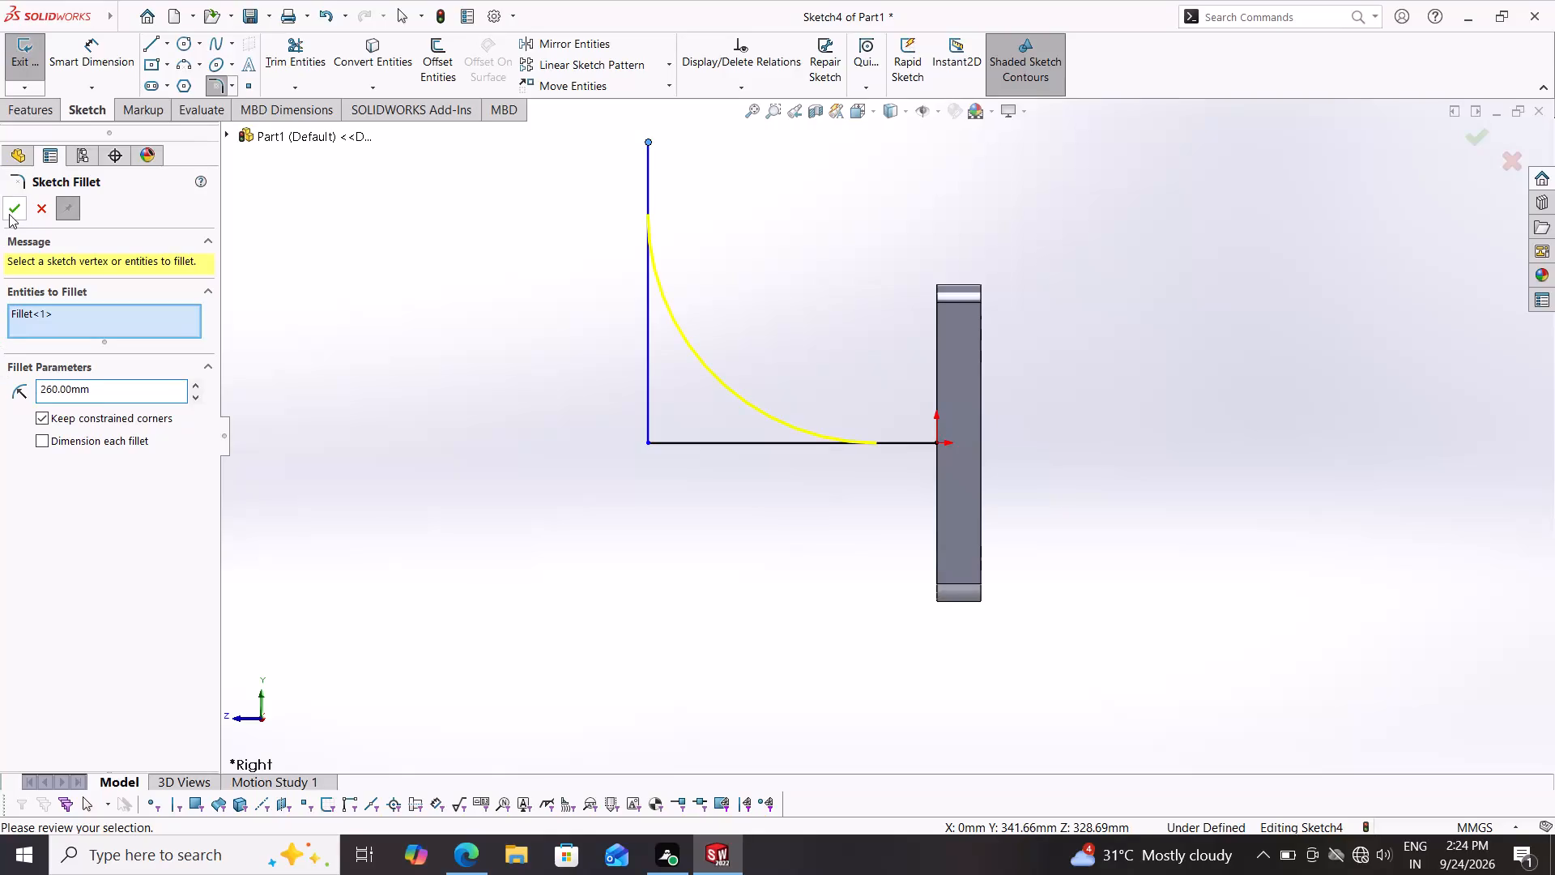
{"action": "left_click", "coordinate": [9, 214]}
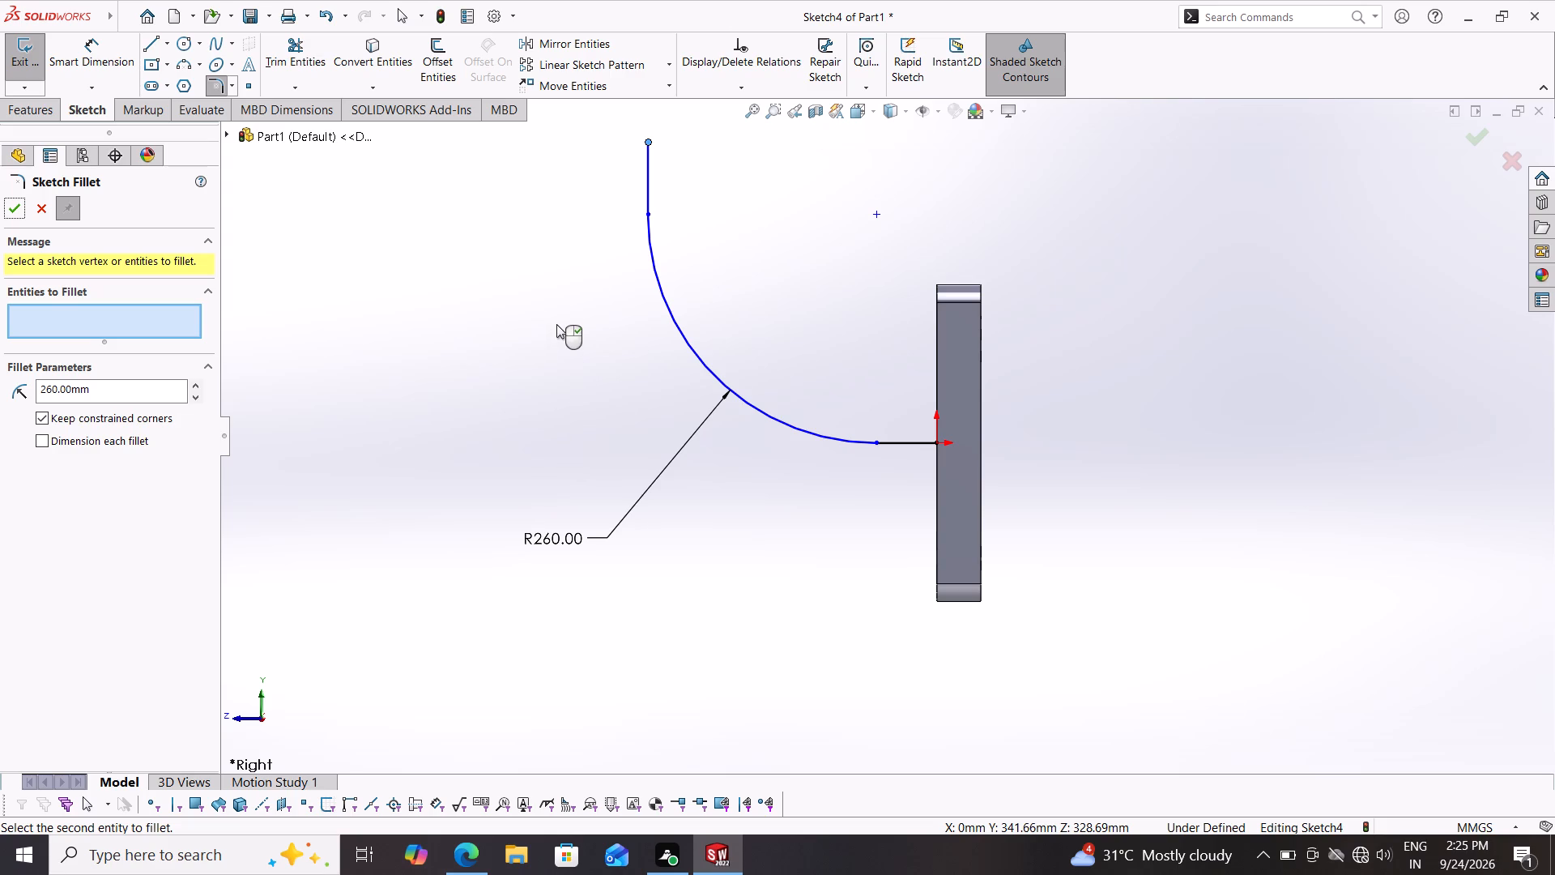
Dimension the distance from the plate's outer back face to the start of the bend arc as 150 mm.
{"action": "left_click", "coordinate": [92, 52]}
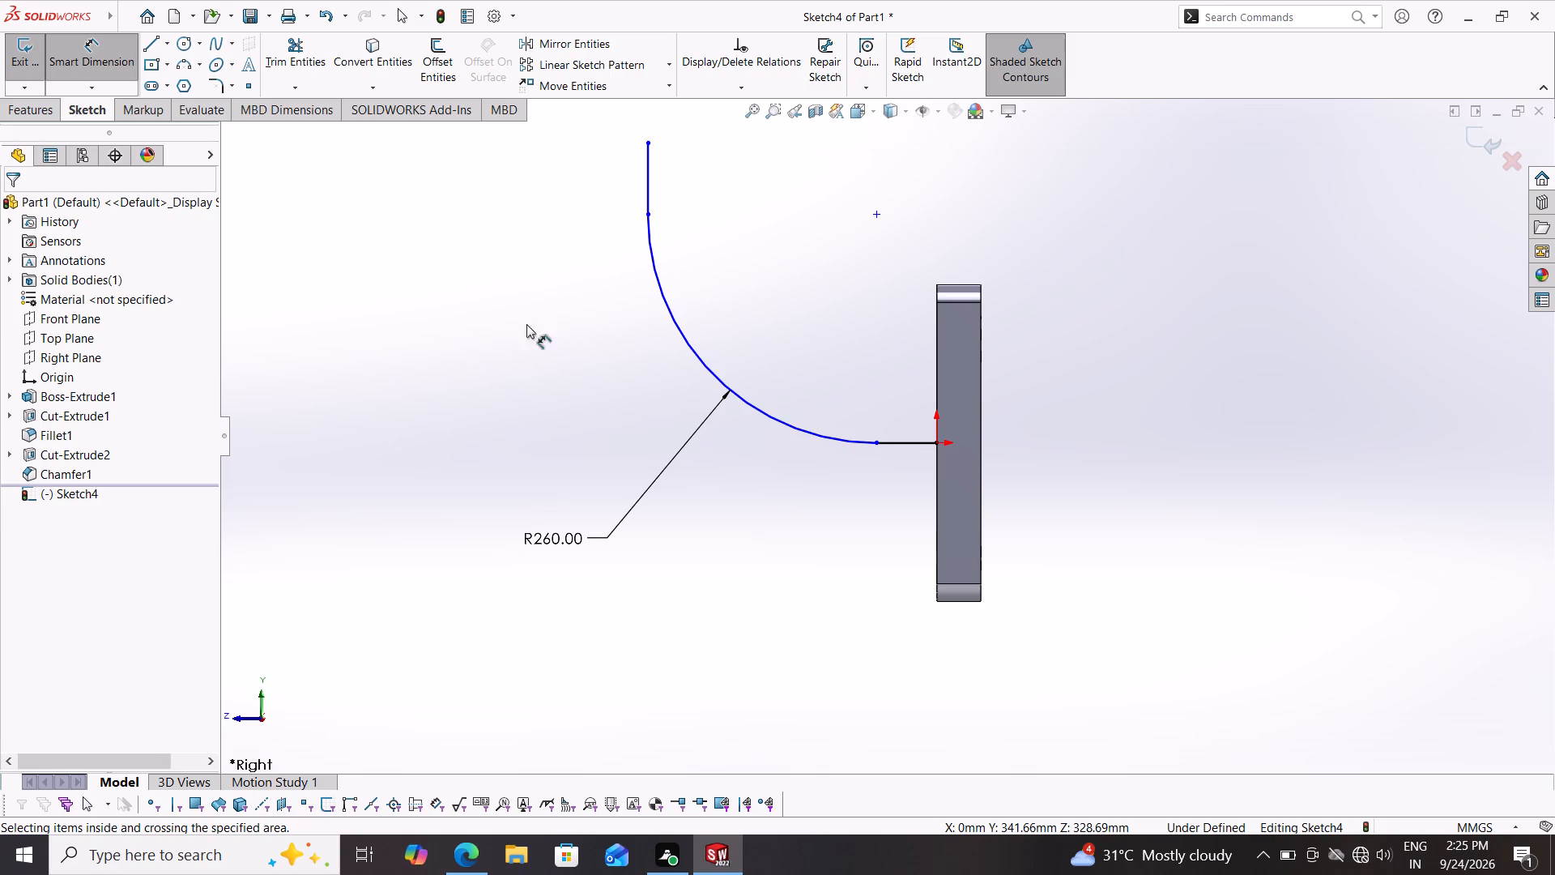
{"action": "left_click", "coordinate": [981, 602]}
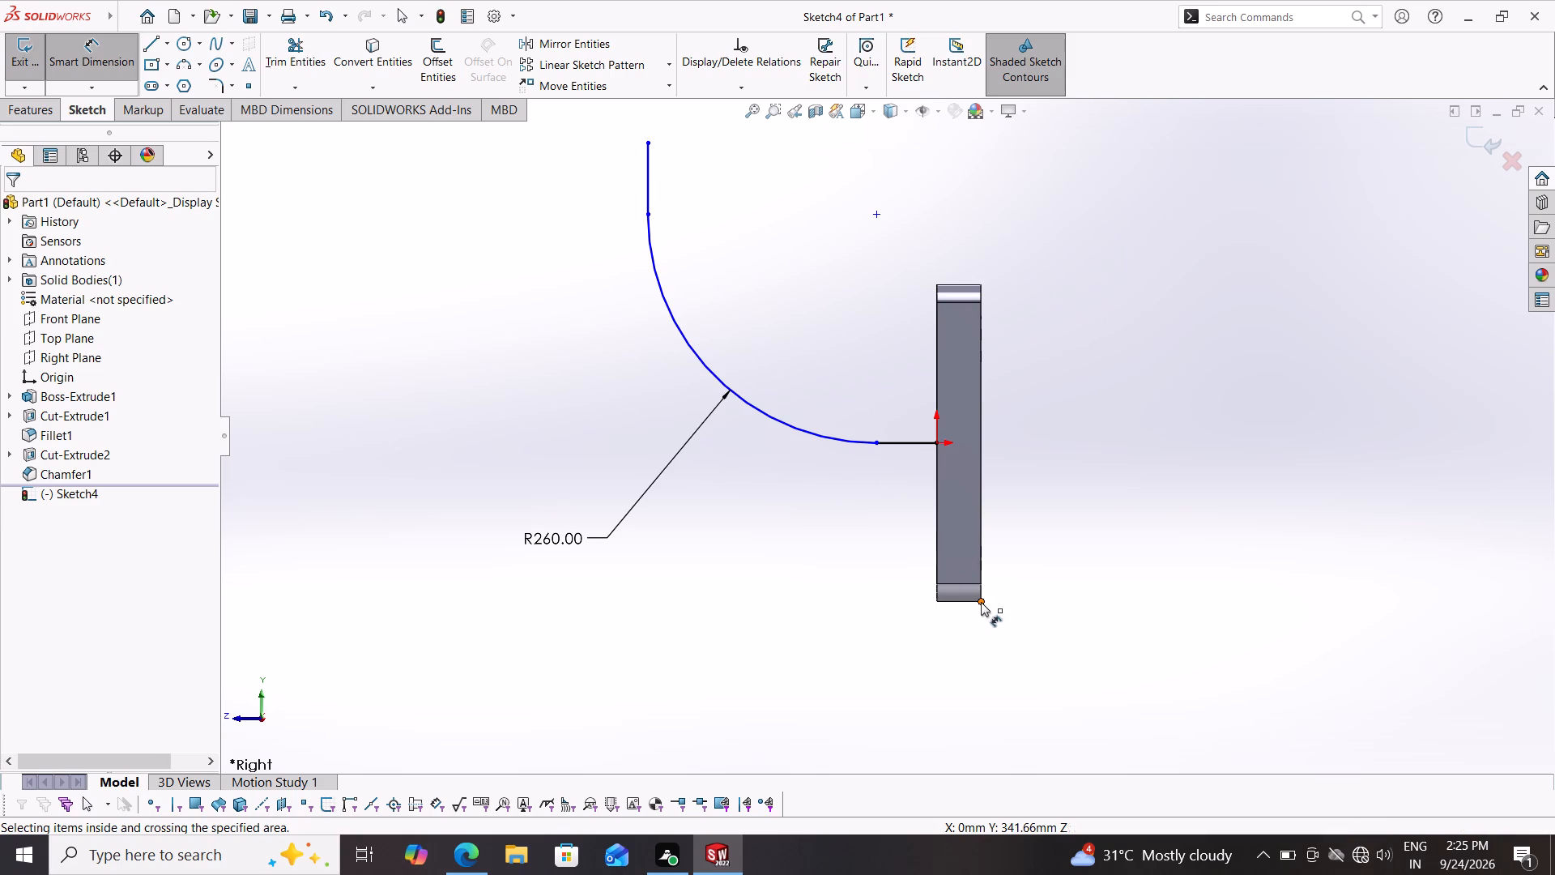
{"action": "left_click", "coordinate": [876, 446]}
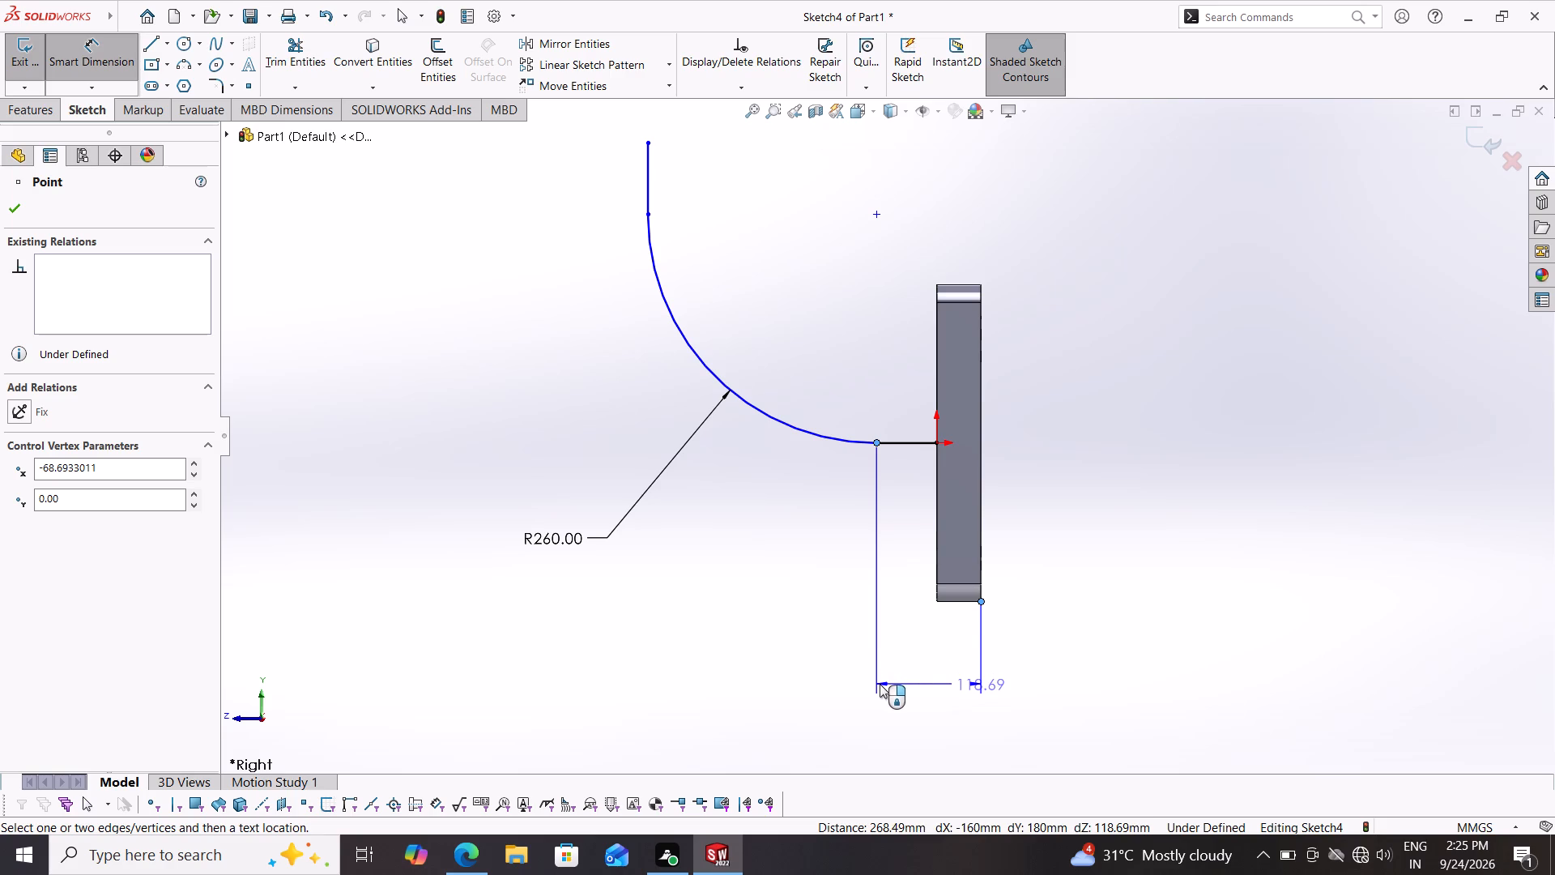
{"action": "left_click", "coordinate": [880, 684]}
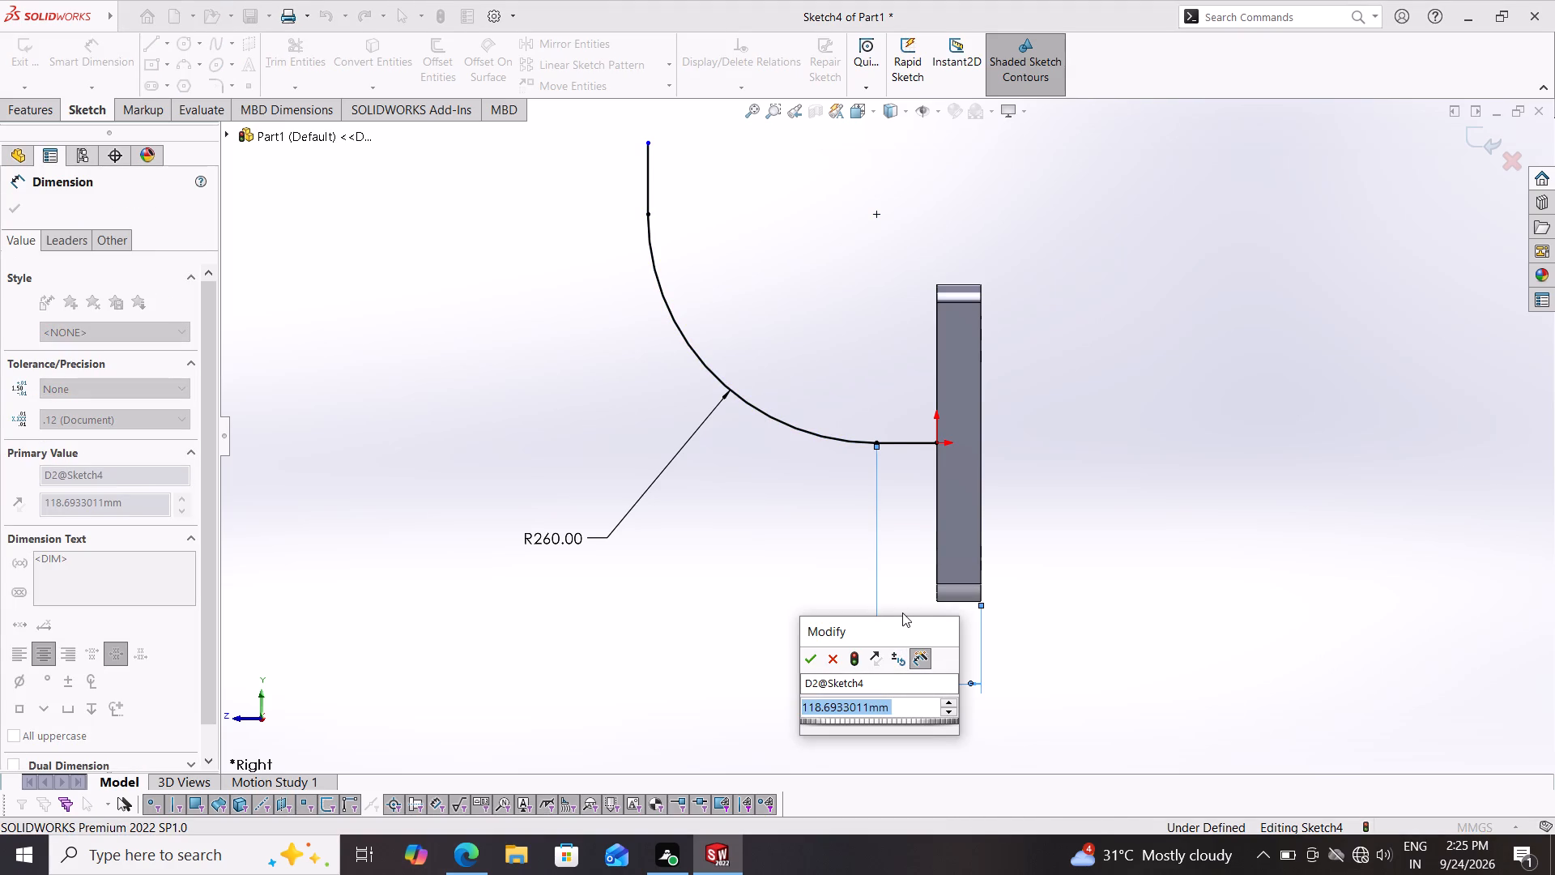
{"action": "type", "text": "150"}
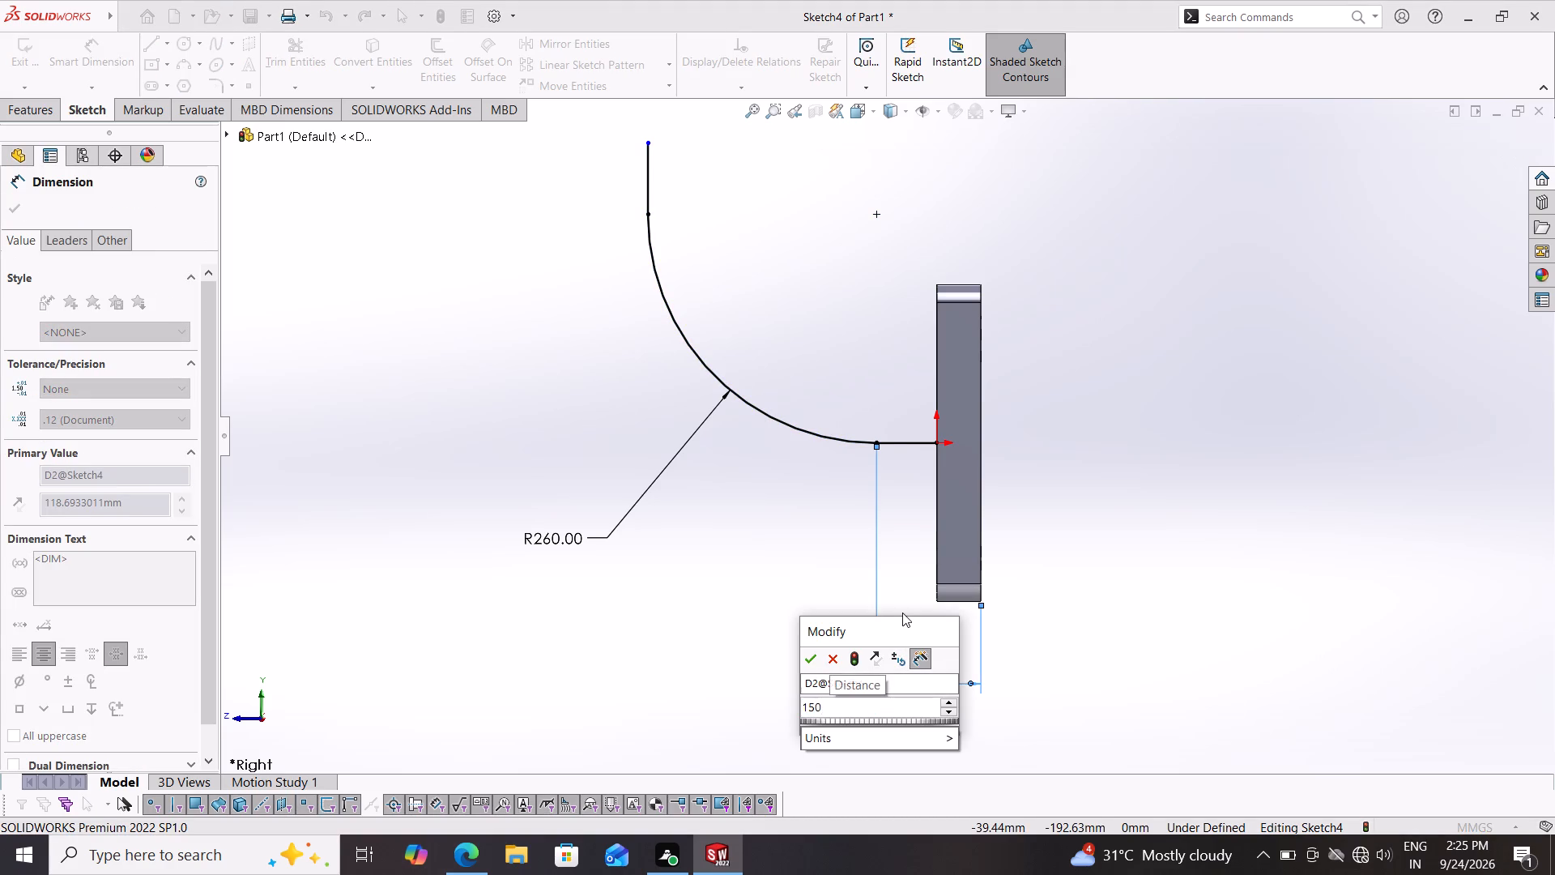
{"action": "key", "text": "Return"}
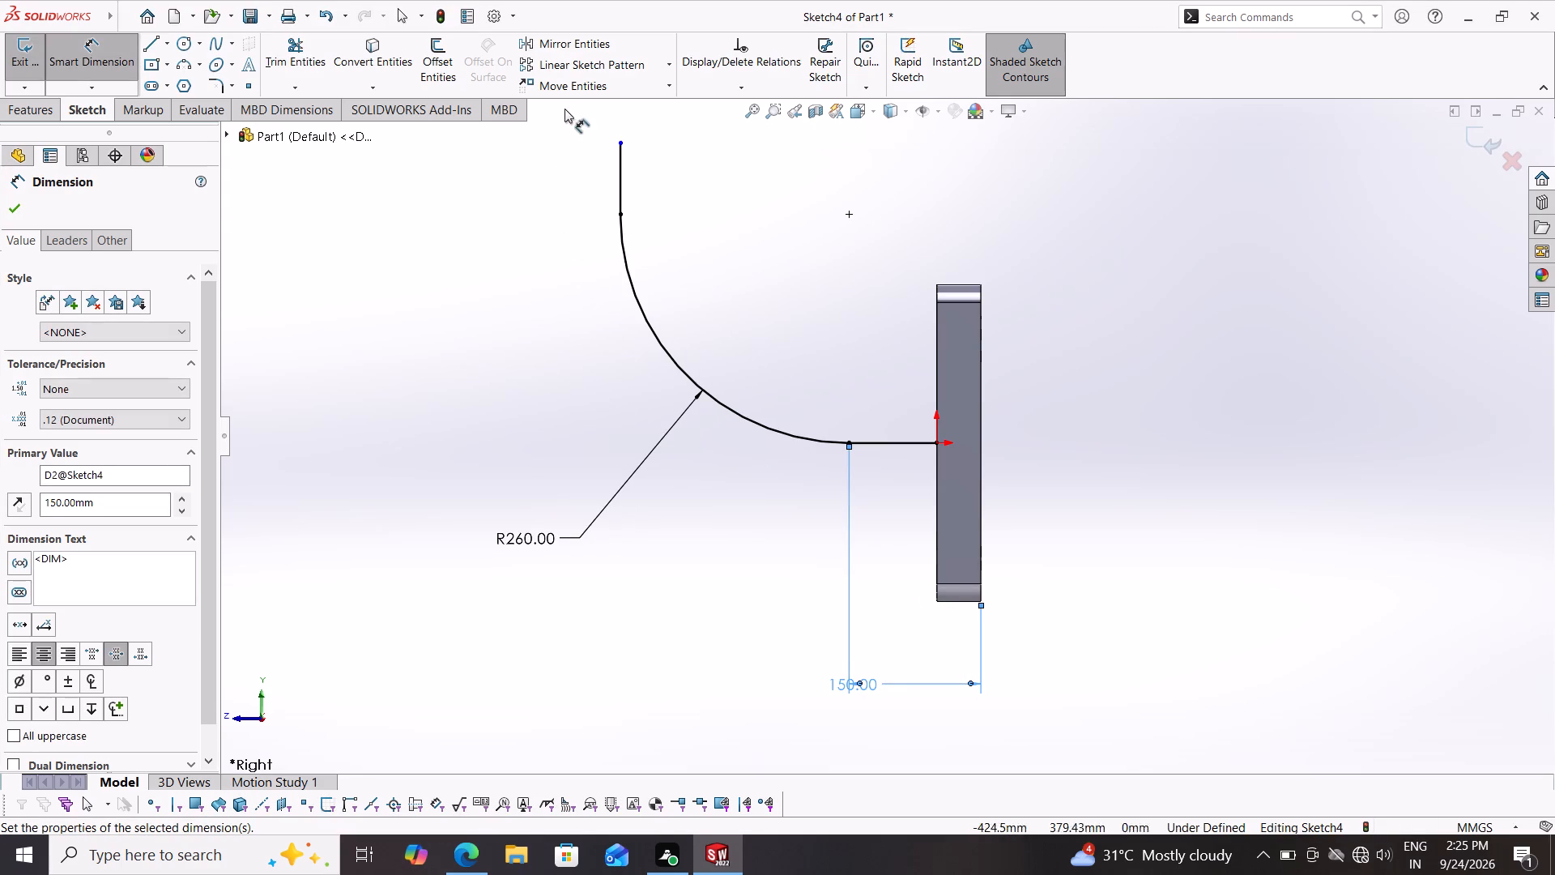
Set the length of the path's vertical line to 150 mm and exit the sketch.
{"action": "left_click", "coordinate": [620, 146]}
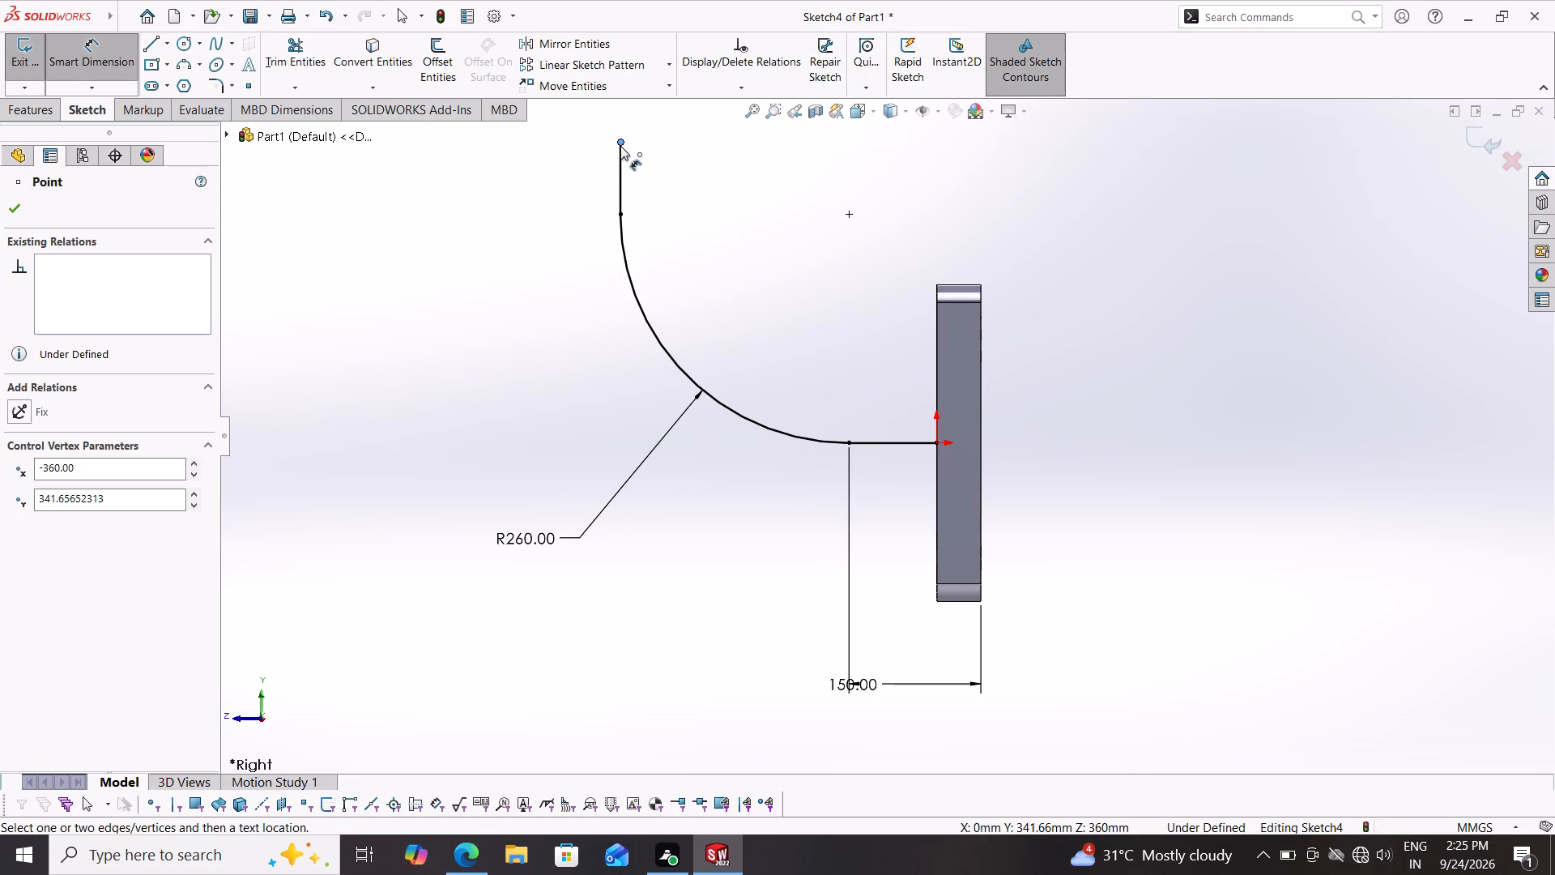
{"action": "left_click", "coordinate": [624, 215]}
{"action": "left_click", "coordinate": [481, 198]}
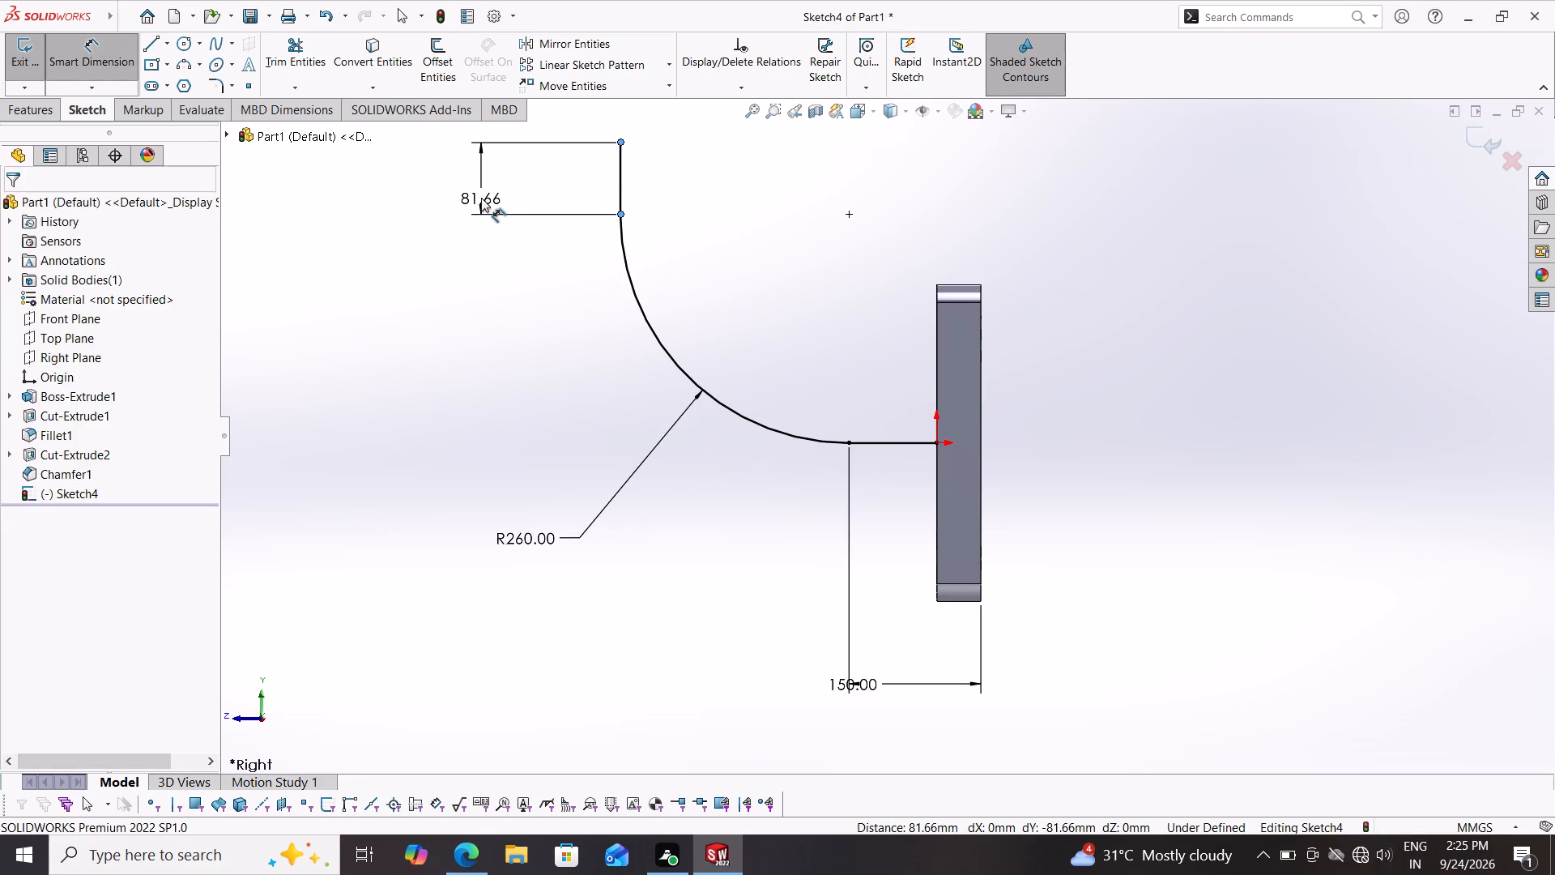
{"action": "type", "text": "150"}
{"action": "key", "text": "Return"}
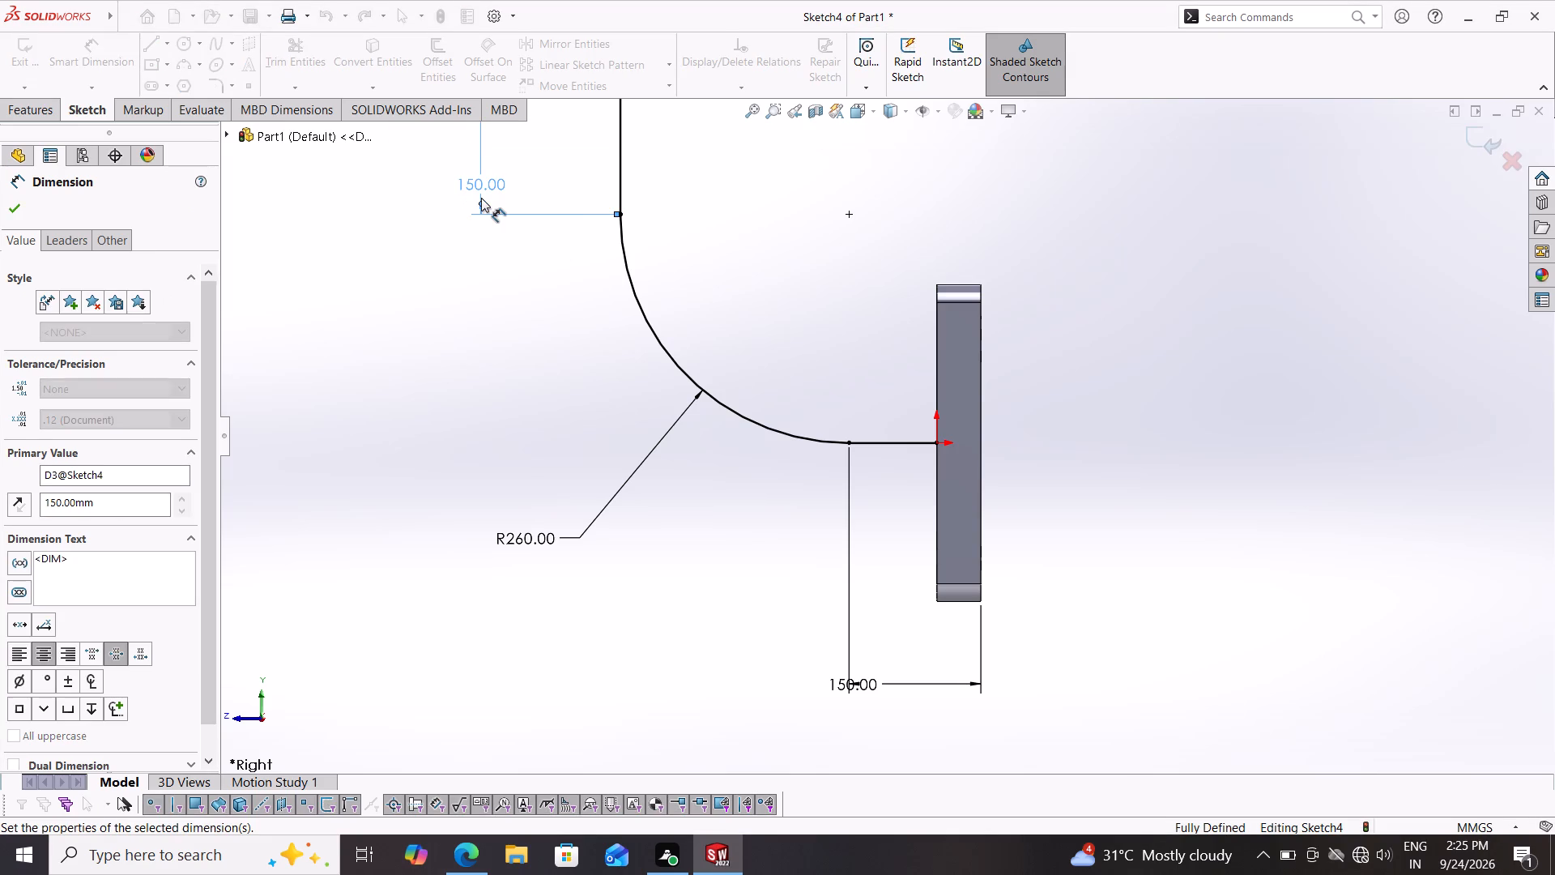
{"action": "scroll", "coordinate": [545, 237], "scroll_direction": "down", "scroll_amount": 2}
{"action": "scroll", "coordinate": [690, 247], "scroll_direction": "up", "scroll_amount": 3}
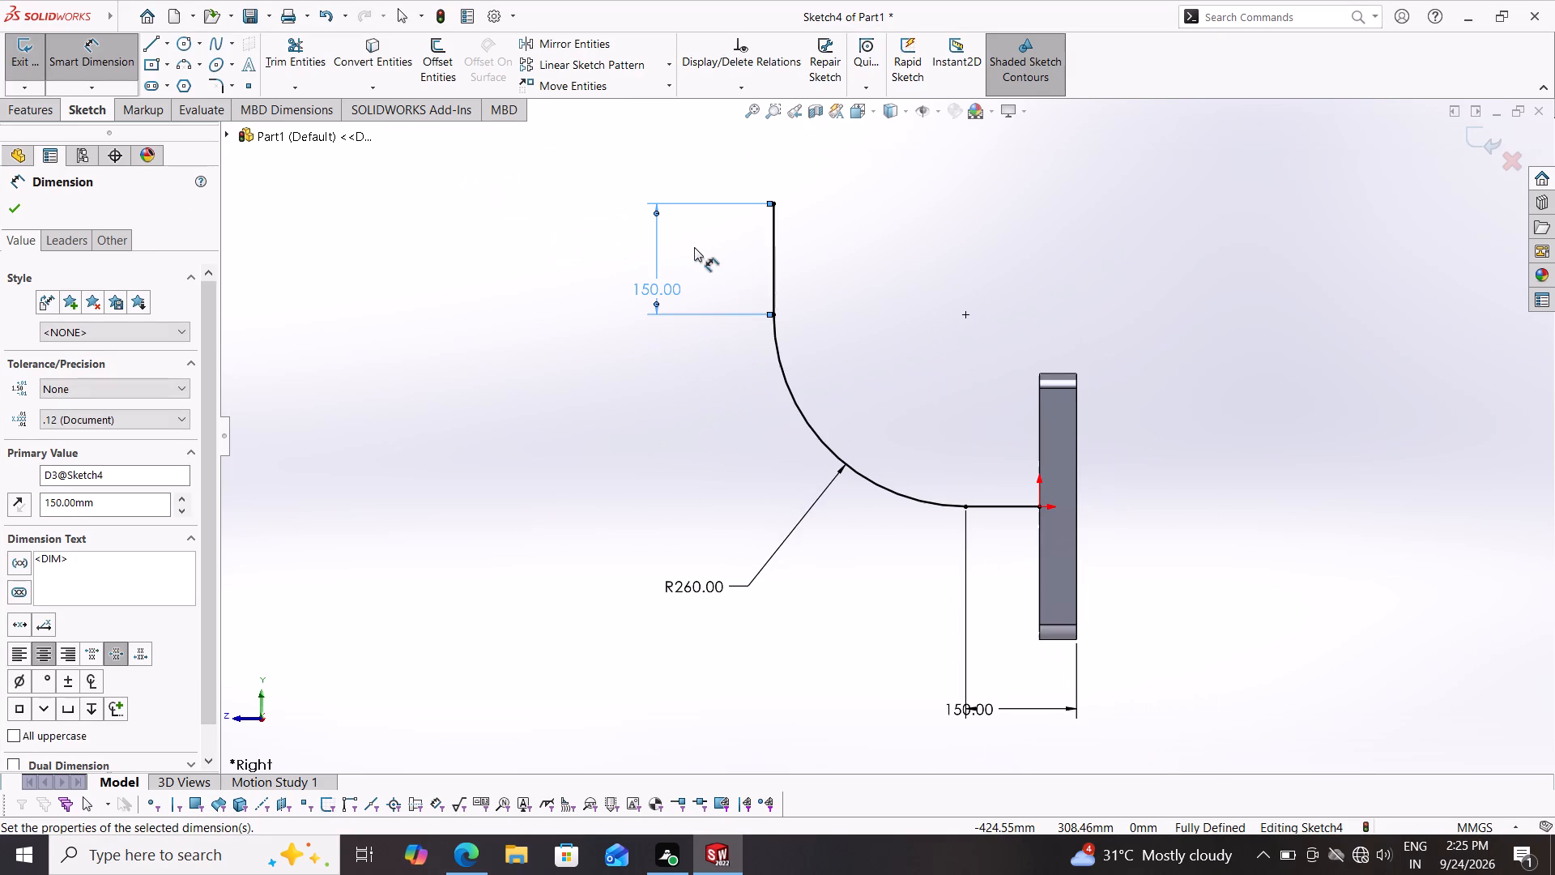
{"action": "left_click", "coordinate": [7, 203]}
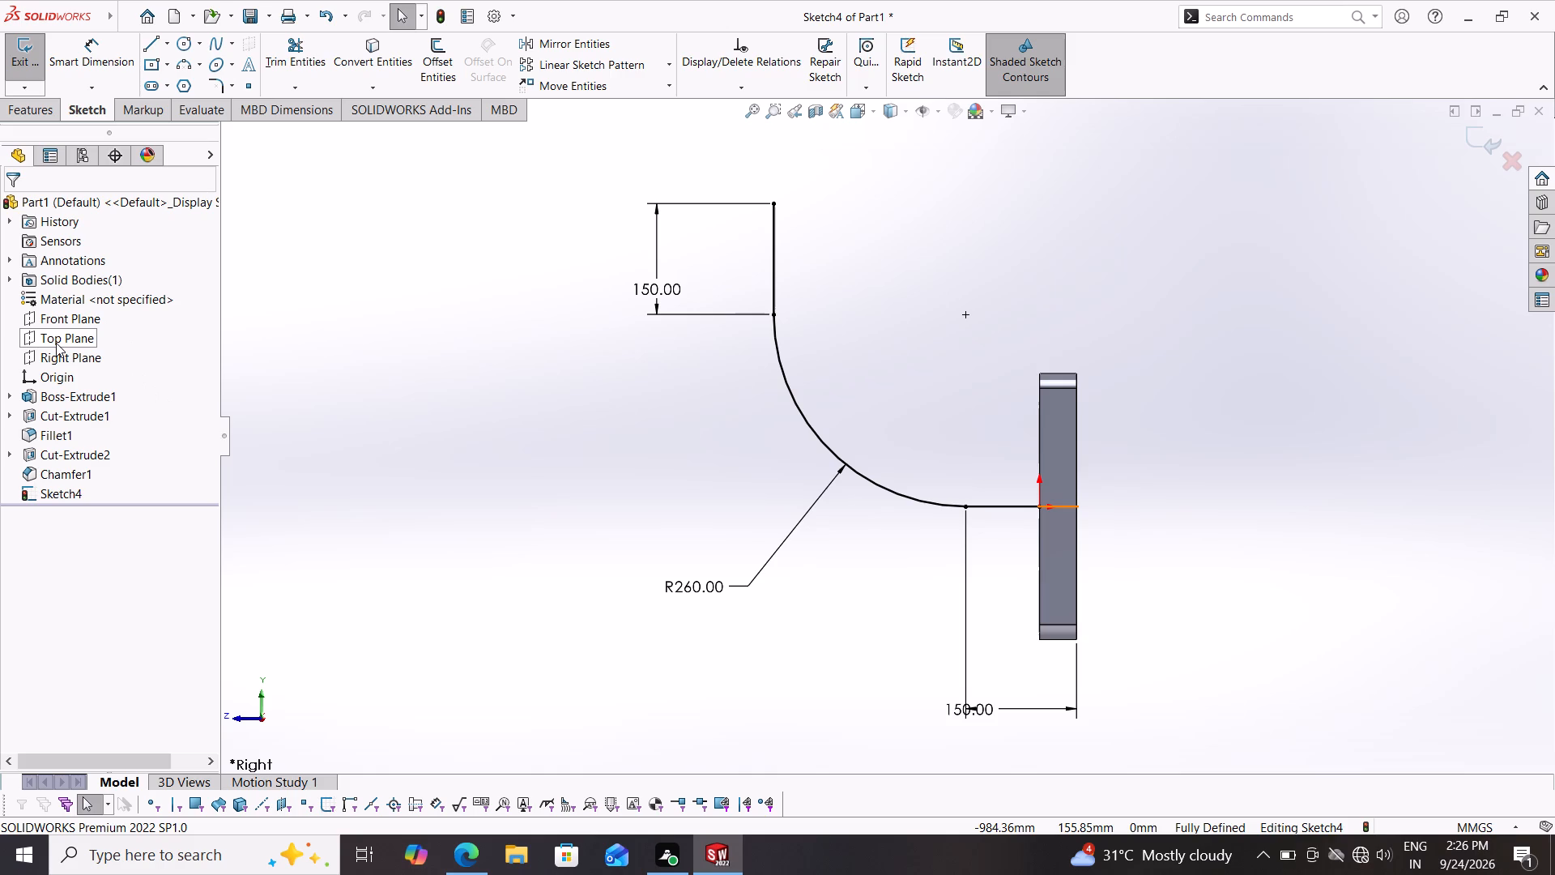
{"action": "left_click", "coordinate": [1470, 129]}
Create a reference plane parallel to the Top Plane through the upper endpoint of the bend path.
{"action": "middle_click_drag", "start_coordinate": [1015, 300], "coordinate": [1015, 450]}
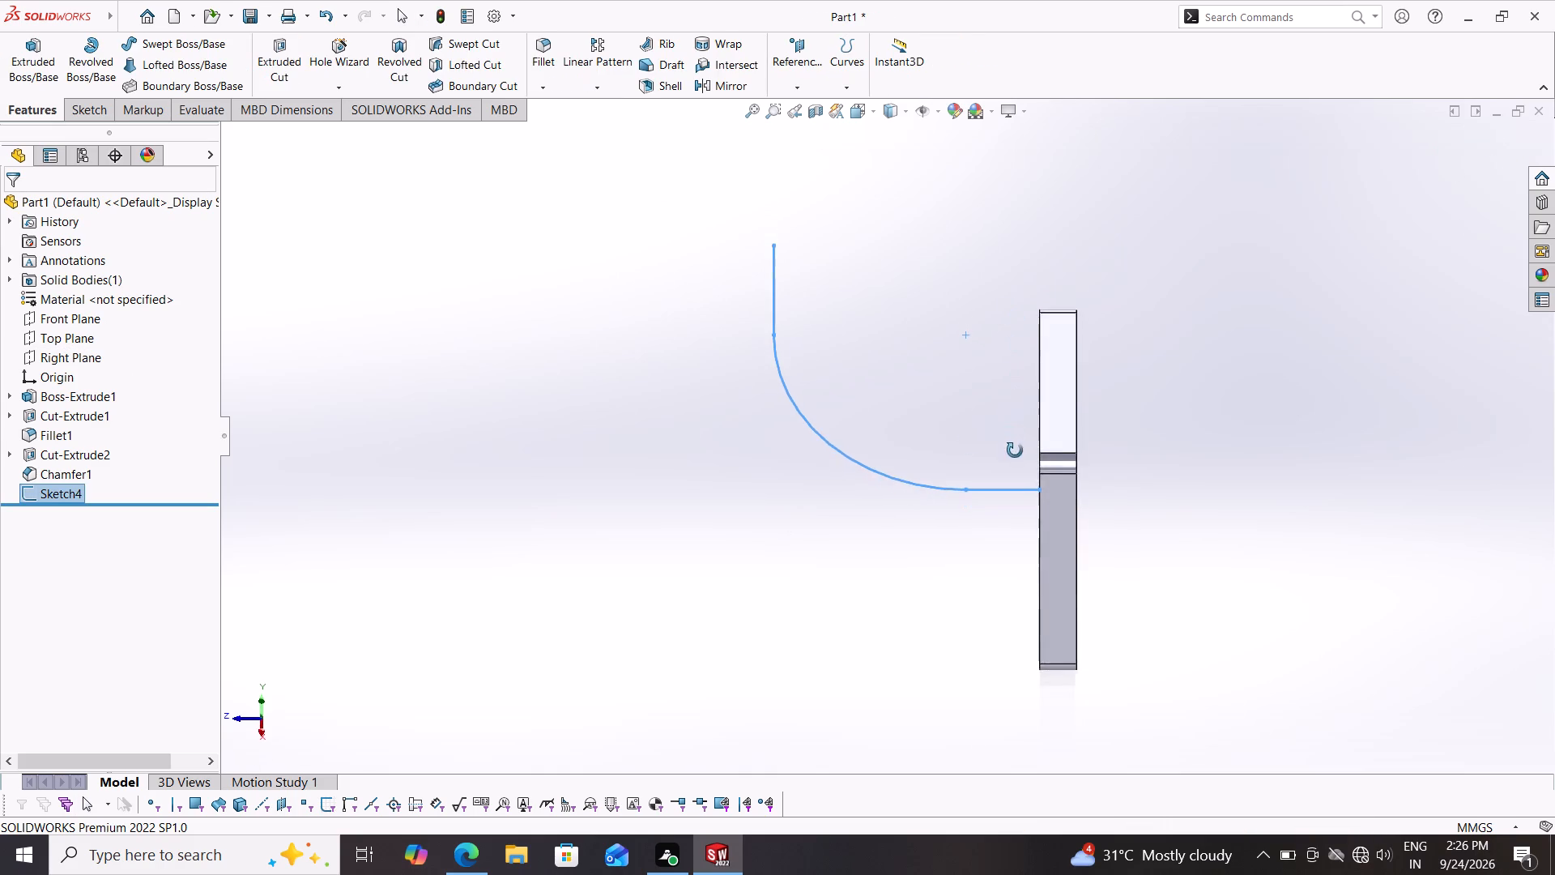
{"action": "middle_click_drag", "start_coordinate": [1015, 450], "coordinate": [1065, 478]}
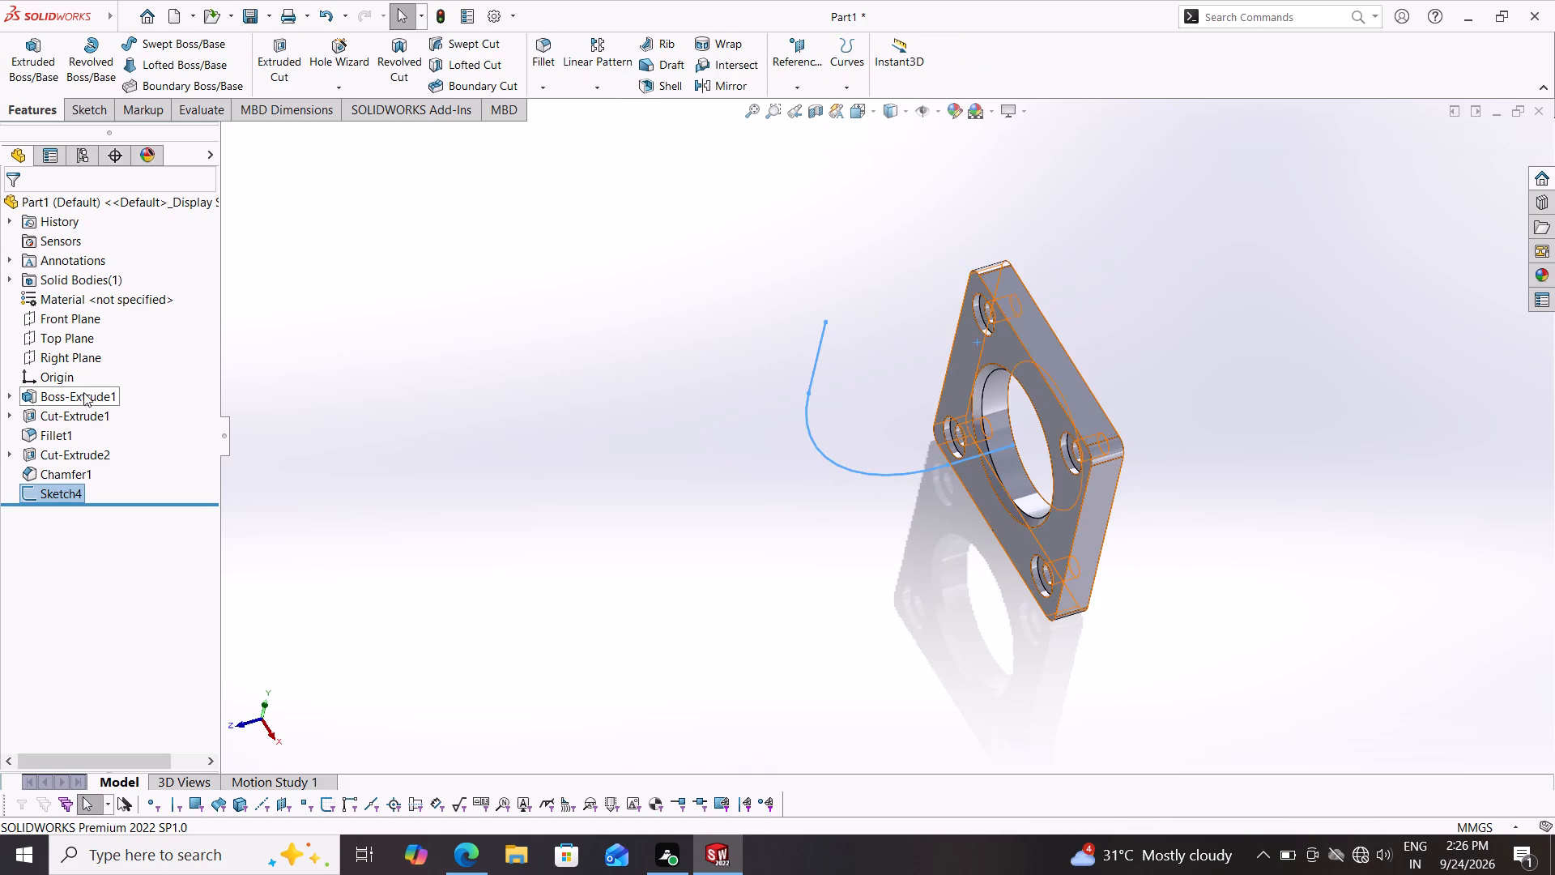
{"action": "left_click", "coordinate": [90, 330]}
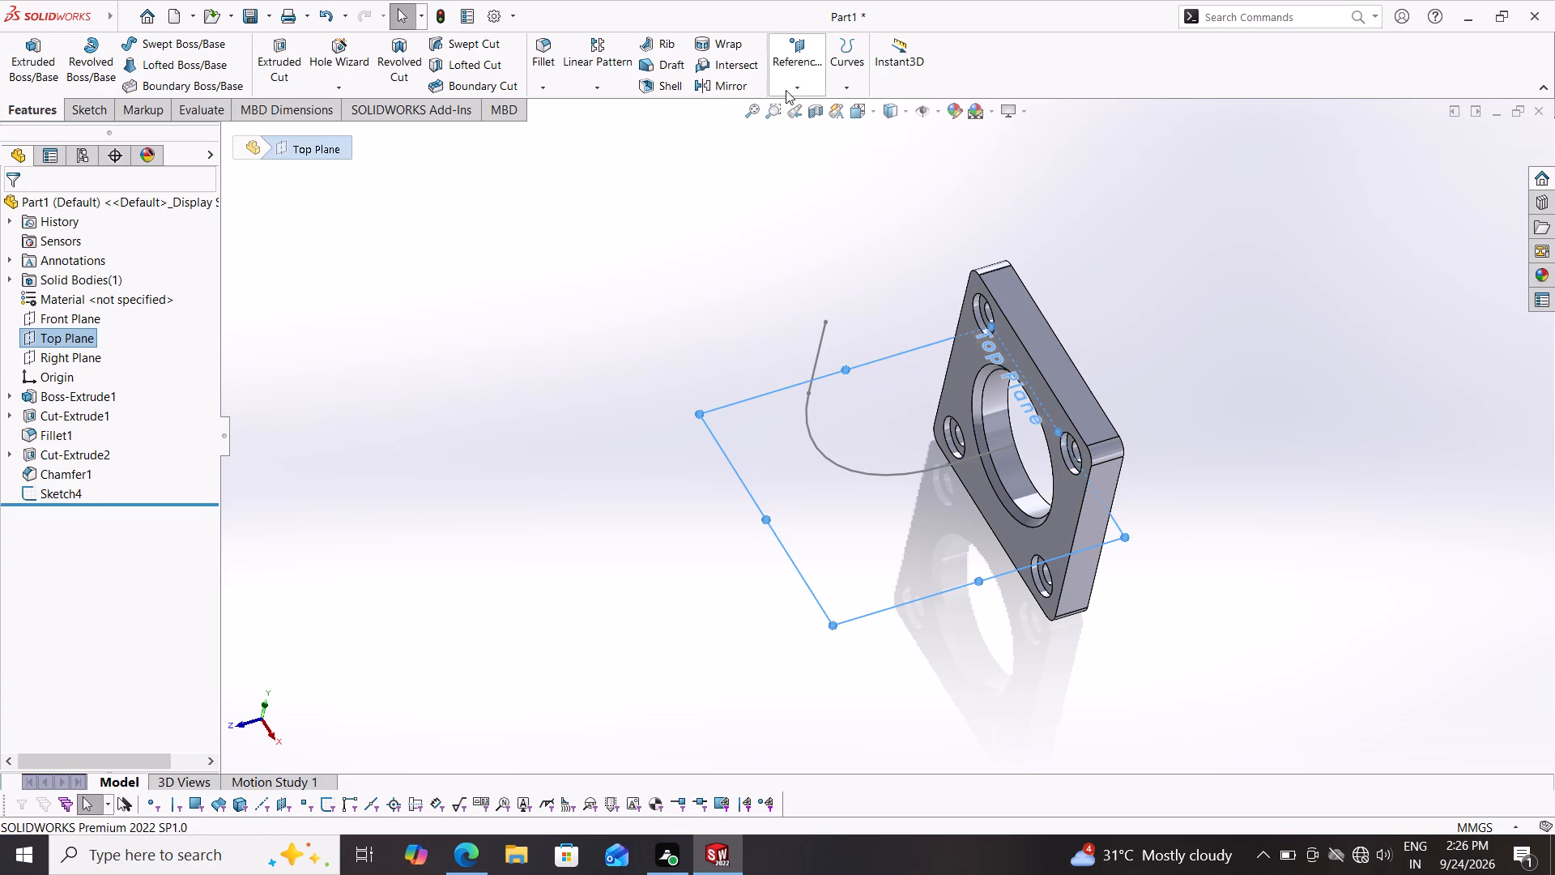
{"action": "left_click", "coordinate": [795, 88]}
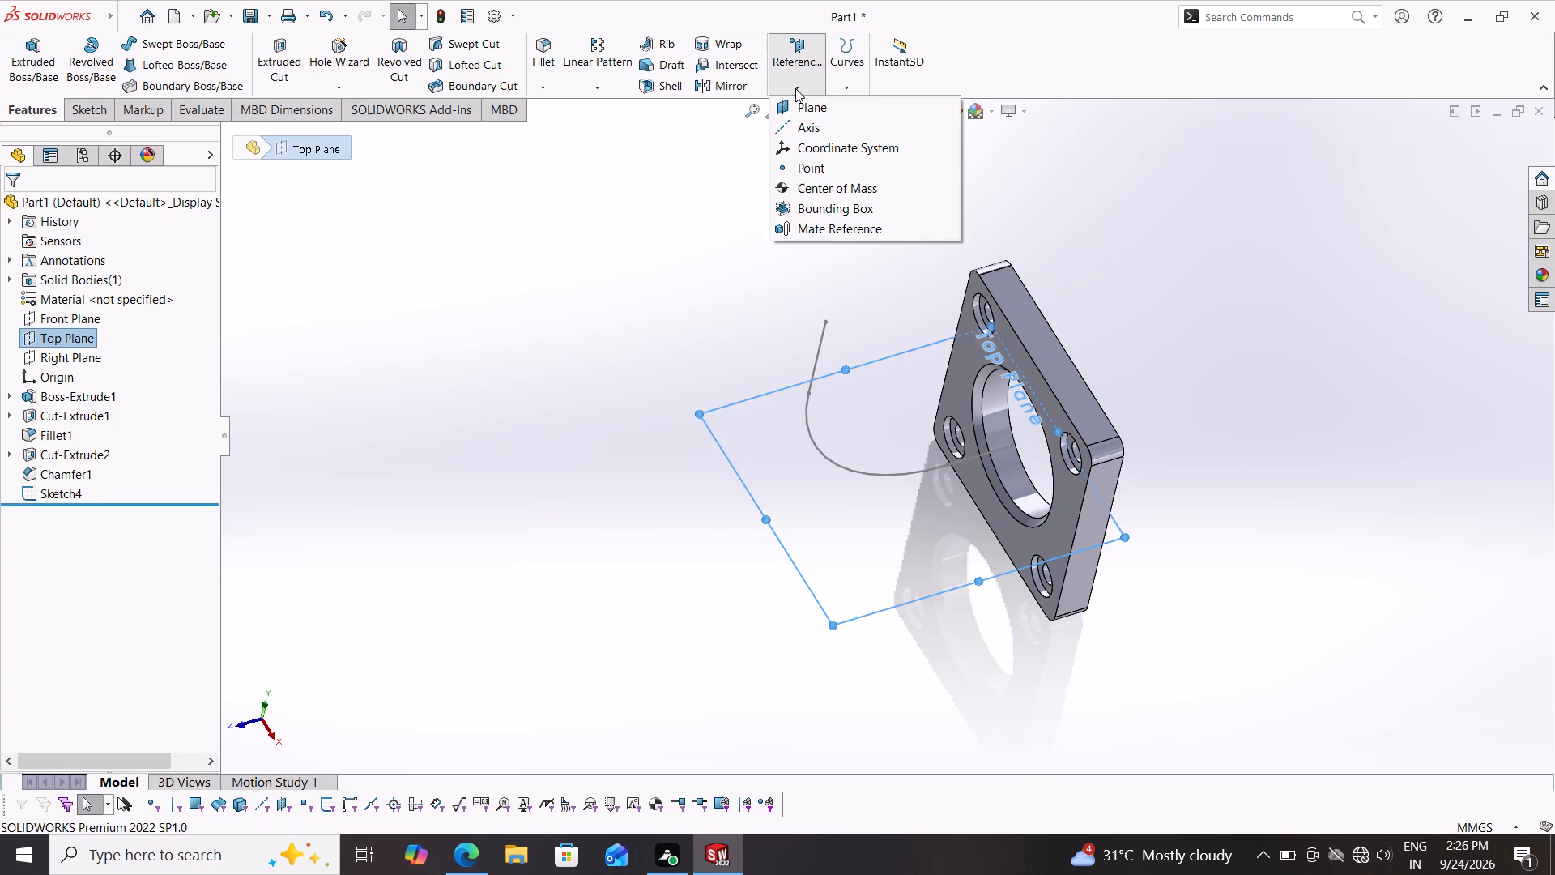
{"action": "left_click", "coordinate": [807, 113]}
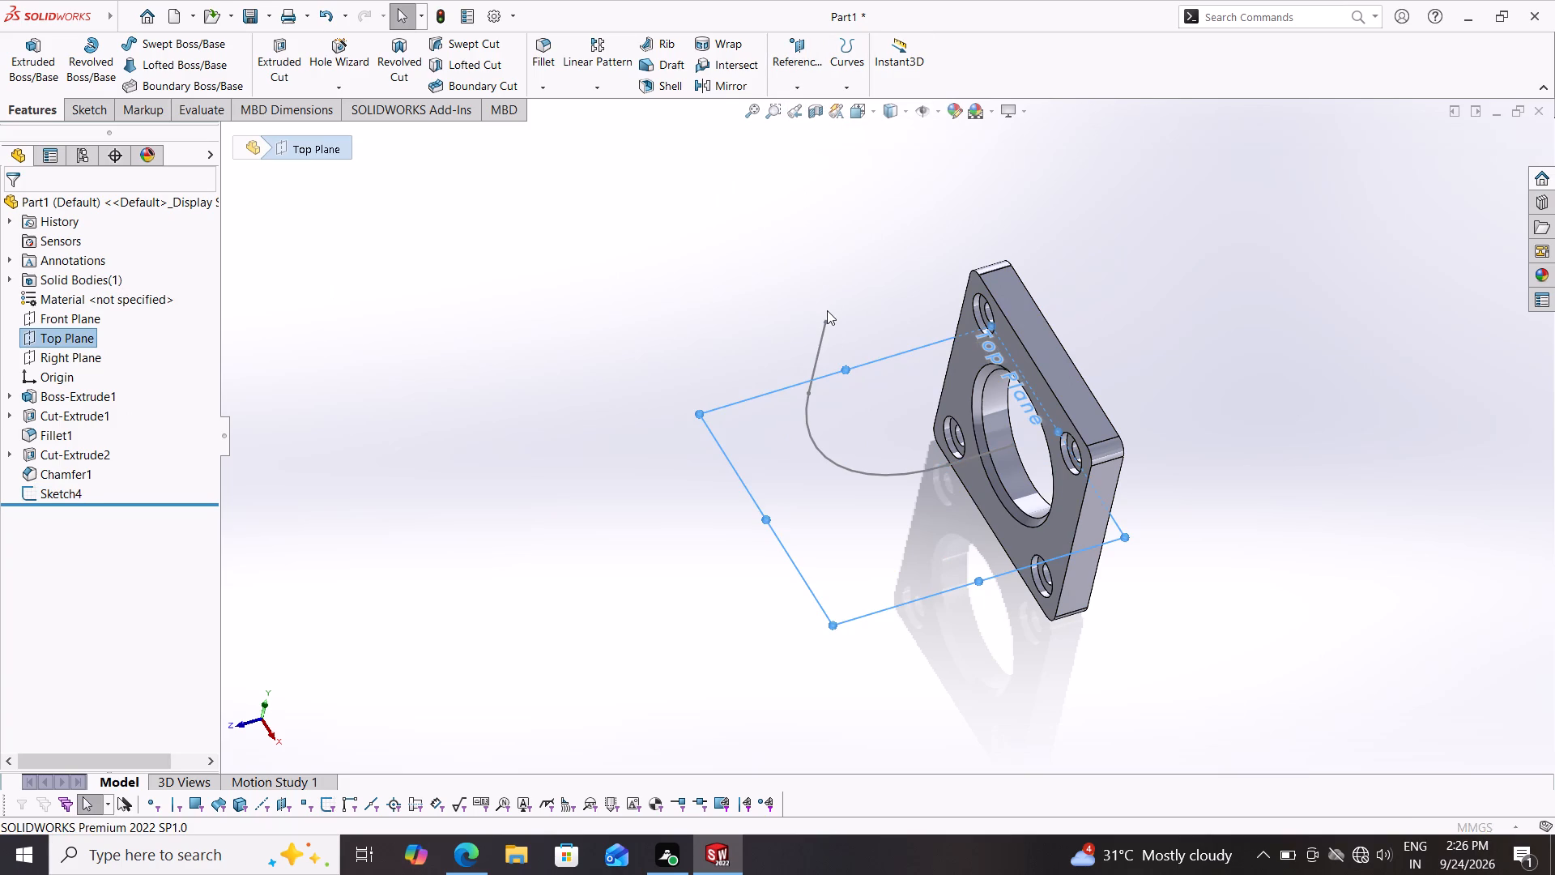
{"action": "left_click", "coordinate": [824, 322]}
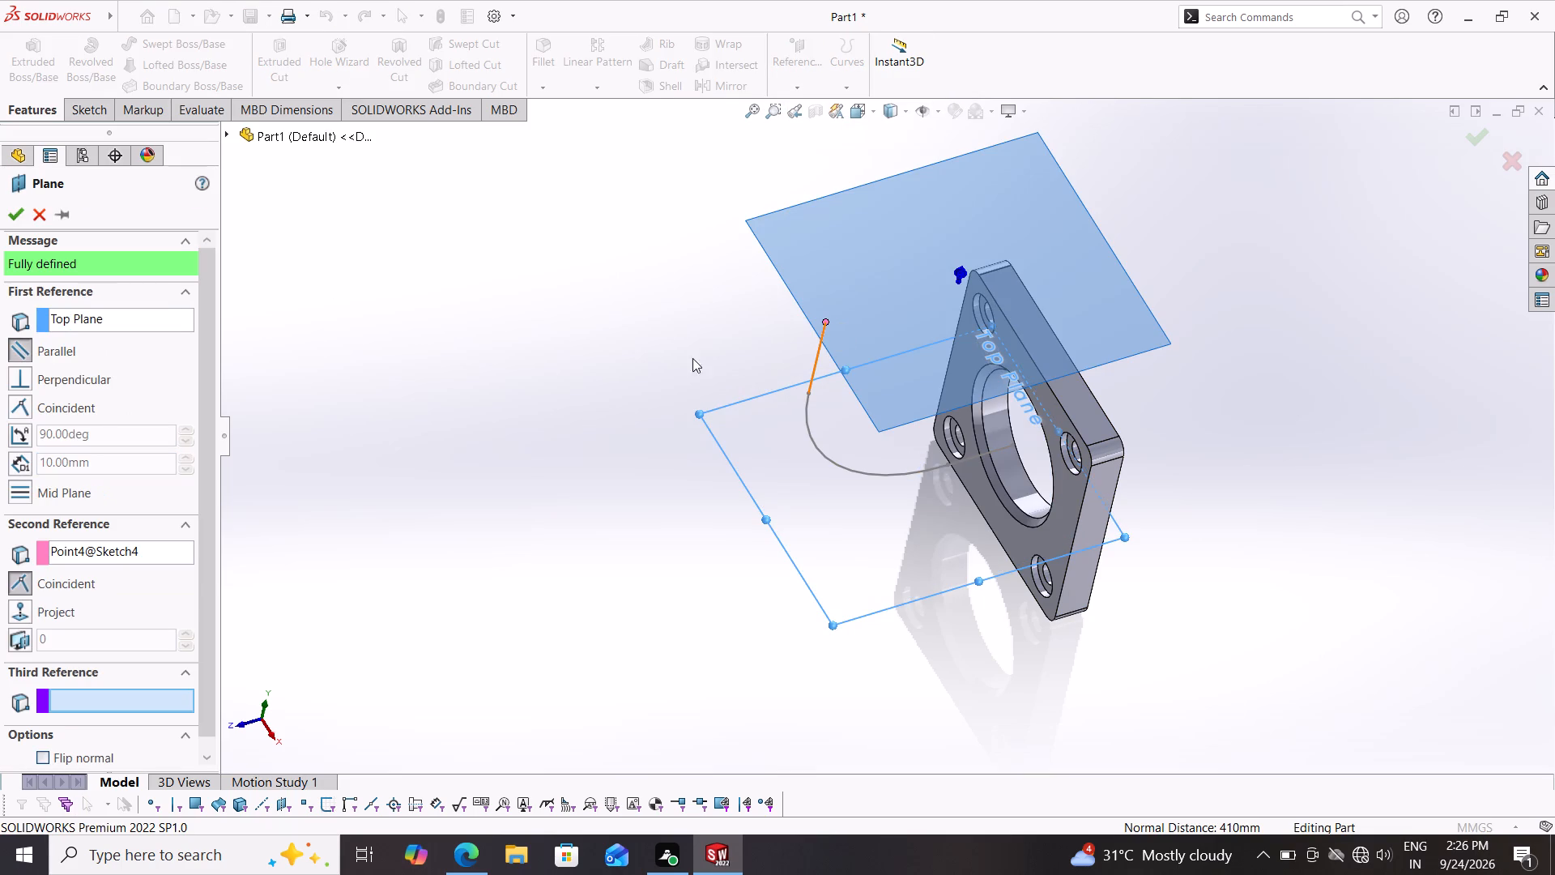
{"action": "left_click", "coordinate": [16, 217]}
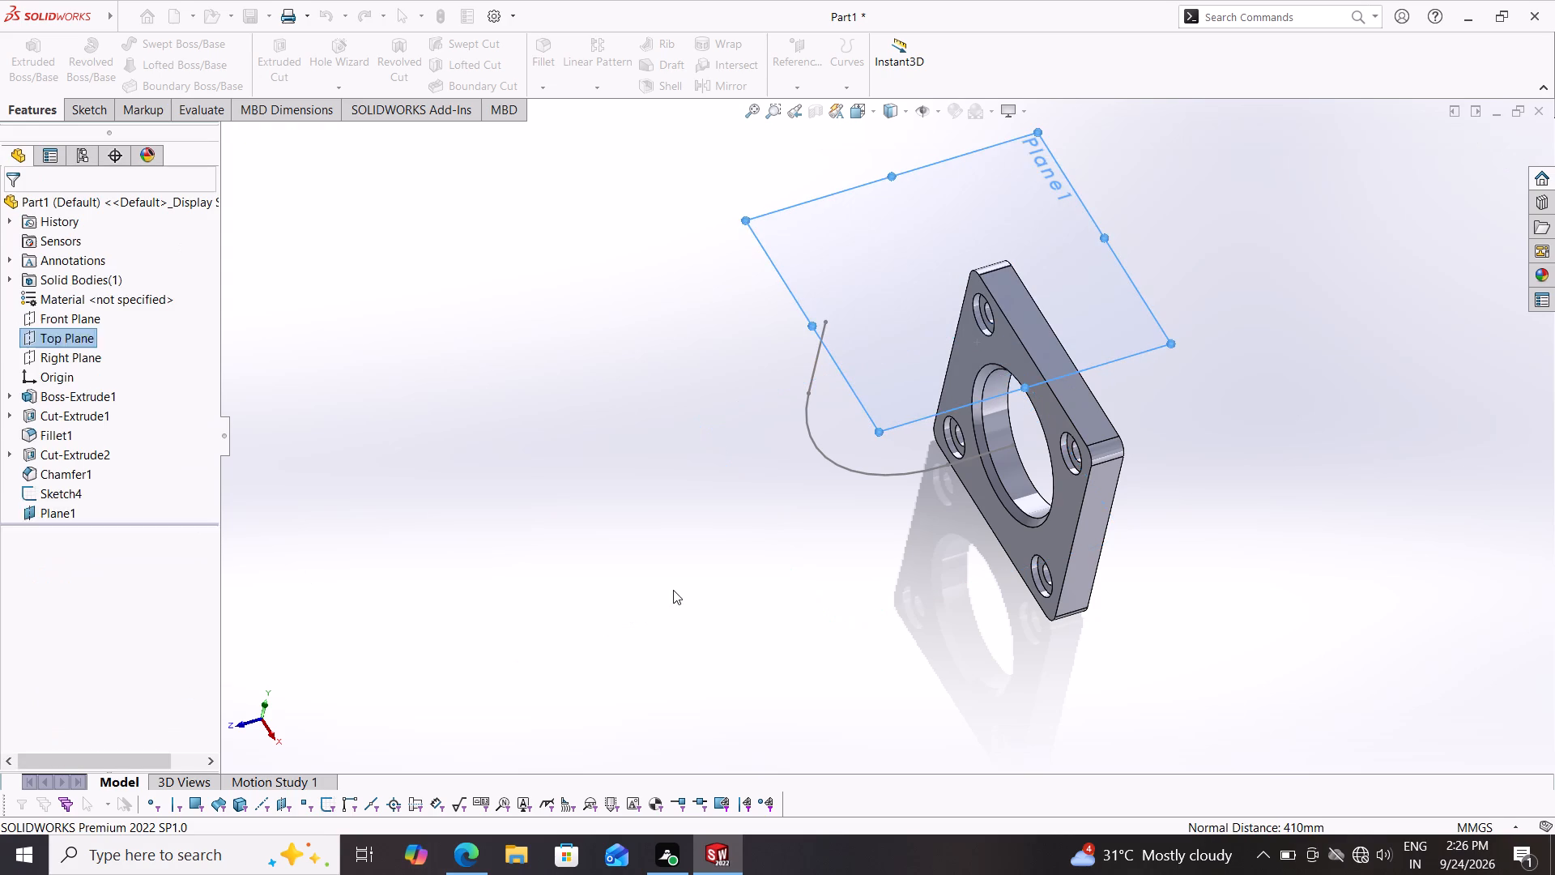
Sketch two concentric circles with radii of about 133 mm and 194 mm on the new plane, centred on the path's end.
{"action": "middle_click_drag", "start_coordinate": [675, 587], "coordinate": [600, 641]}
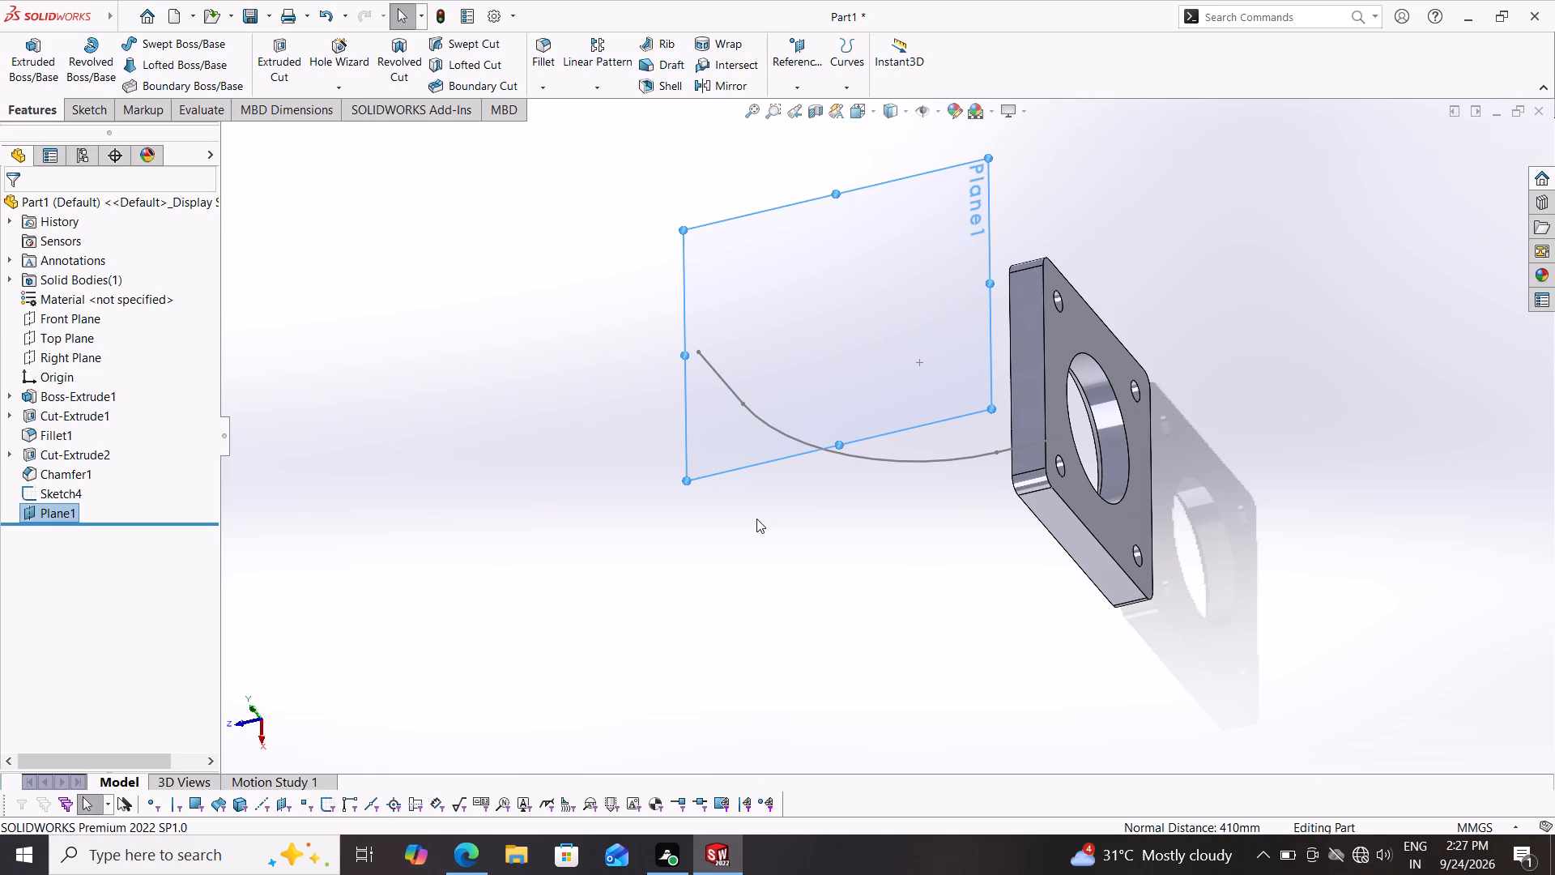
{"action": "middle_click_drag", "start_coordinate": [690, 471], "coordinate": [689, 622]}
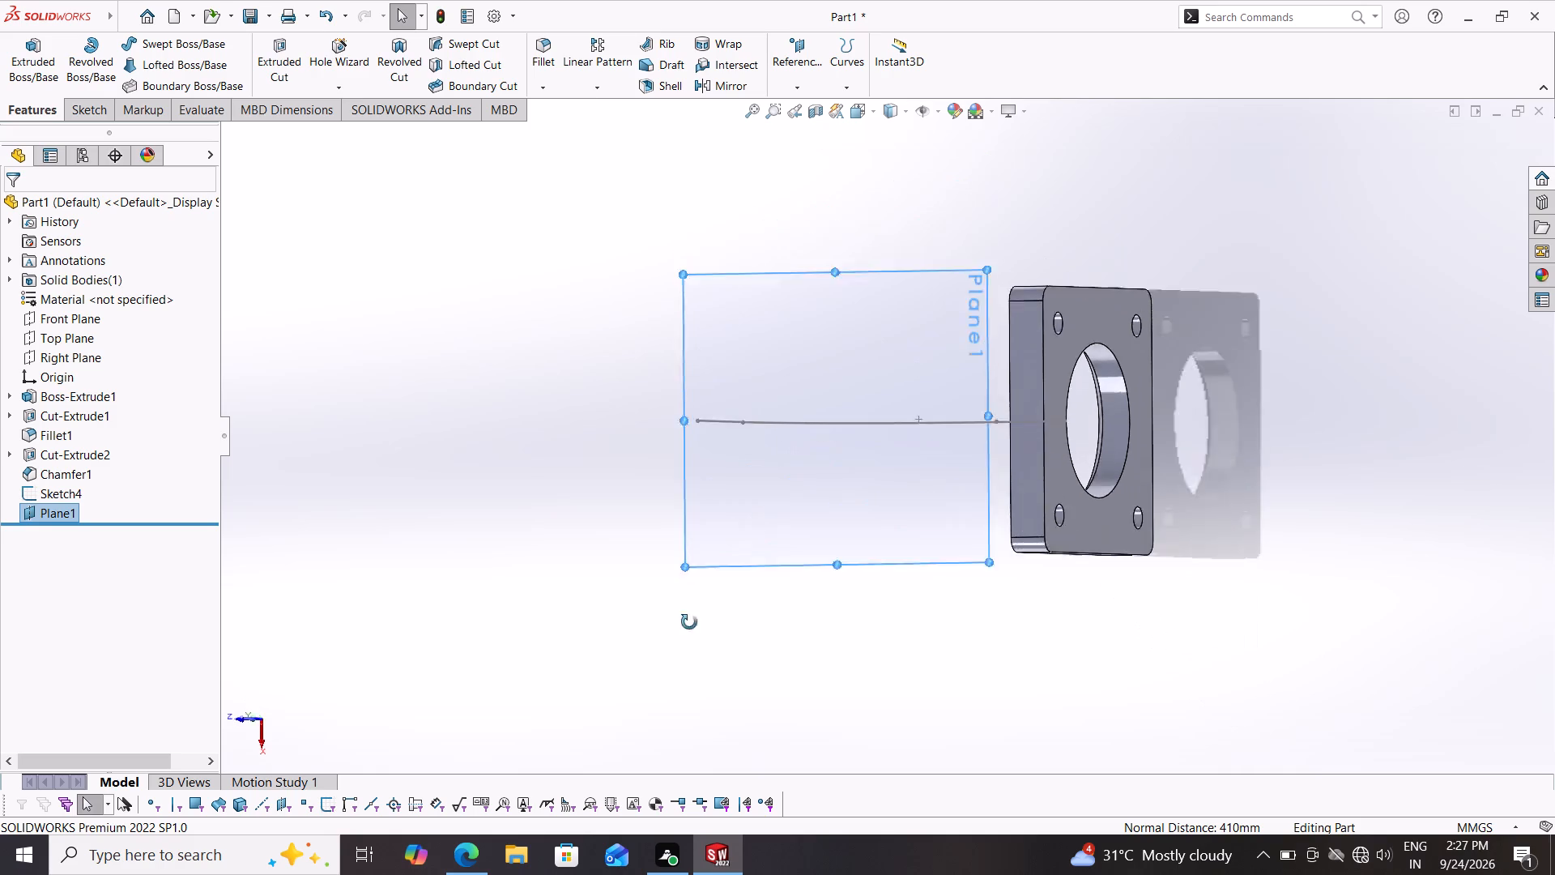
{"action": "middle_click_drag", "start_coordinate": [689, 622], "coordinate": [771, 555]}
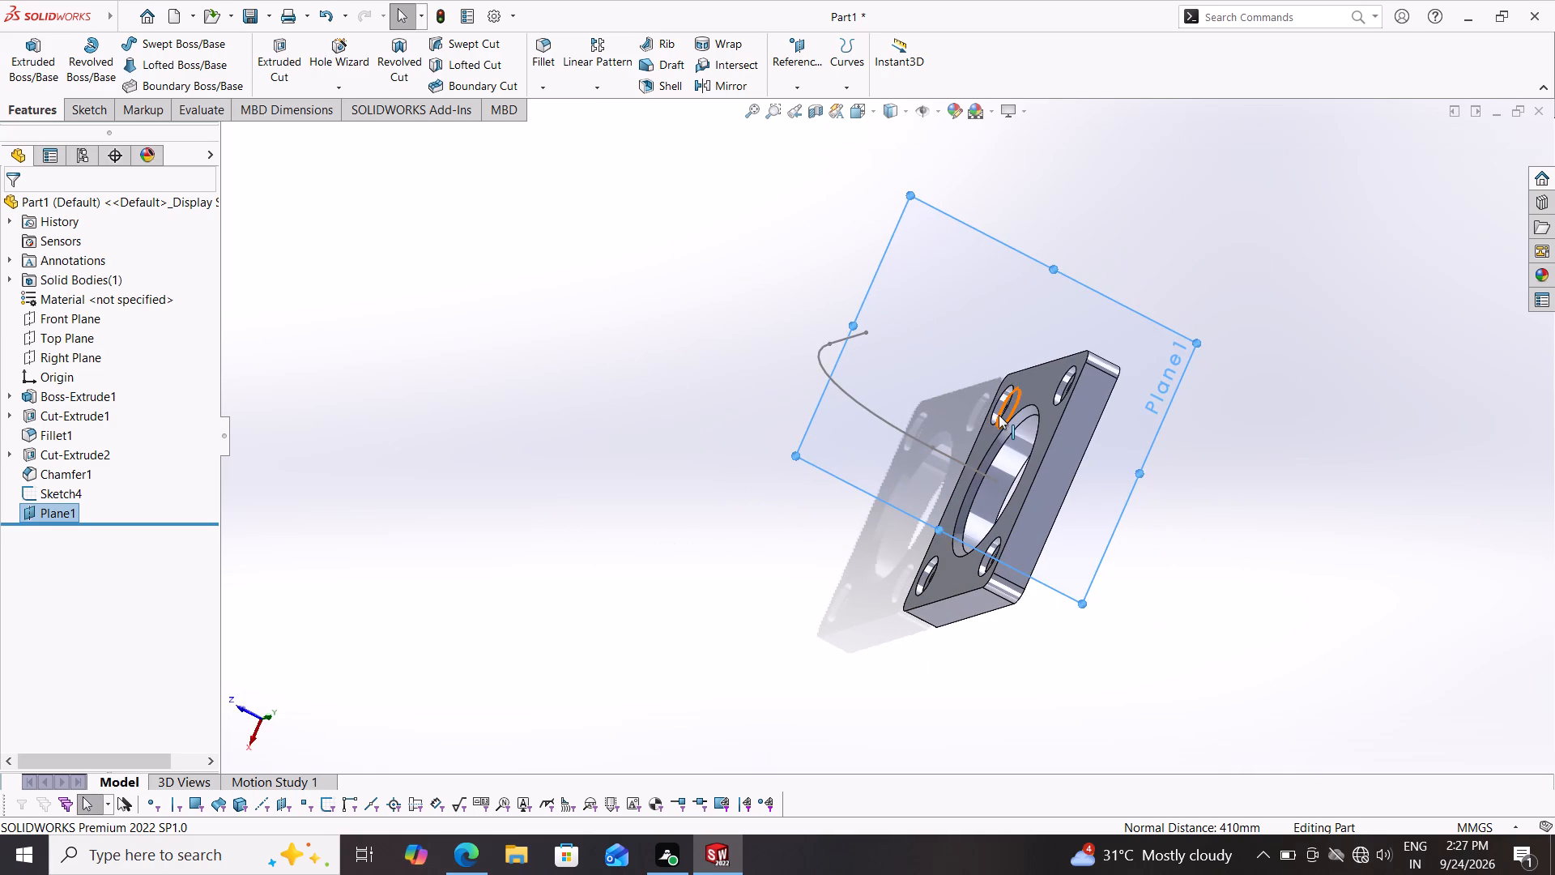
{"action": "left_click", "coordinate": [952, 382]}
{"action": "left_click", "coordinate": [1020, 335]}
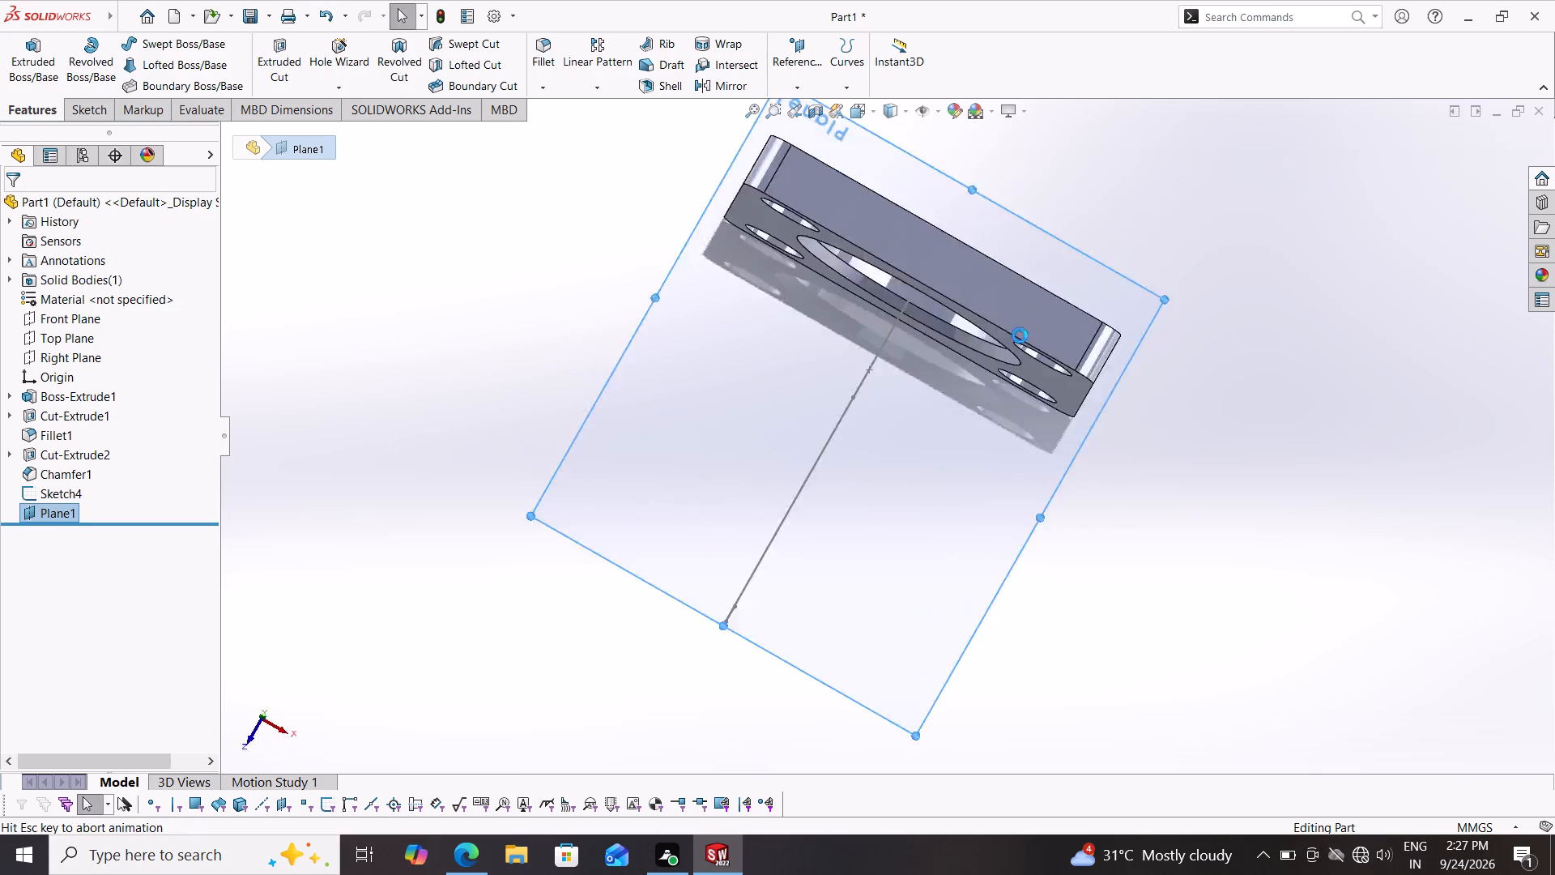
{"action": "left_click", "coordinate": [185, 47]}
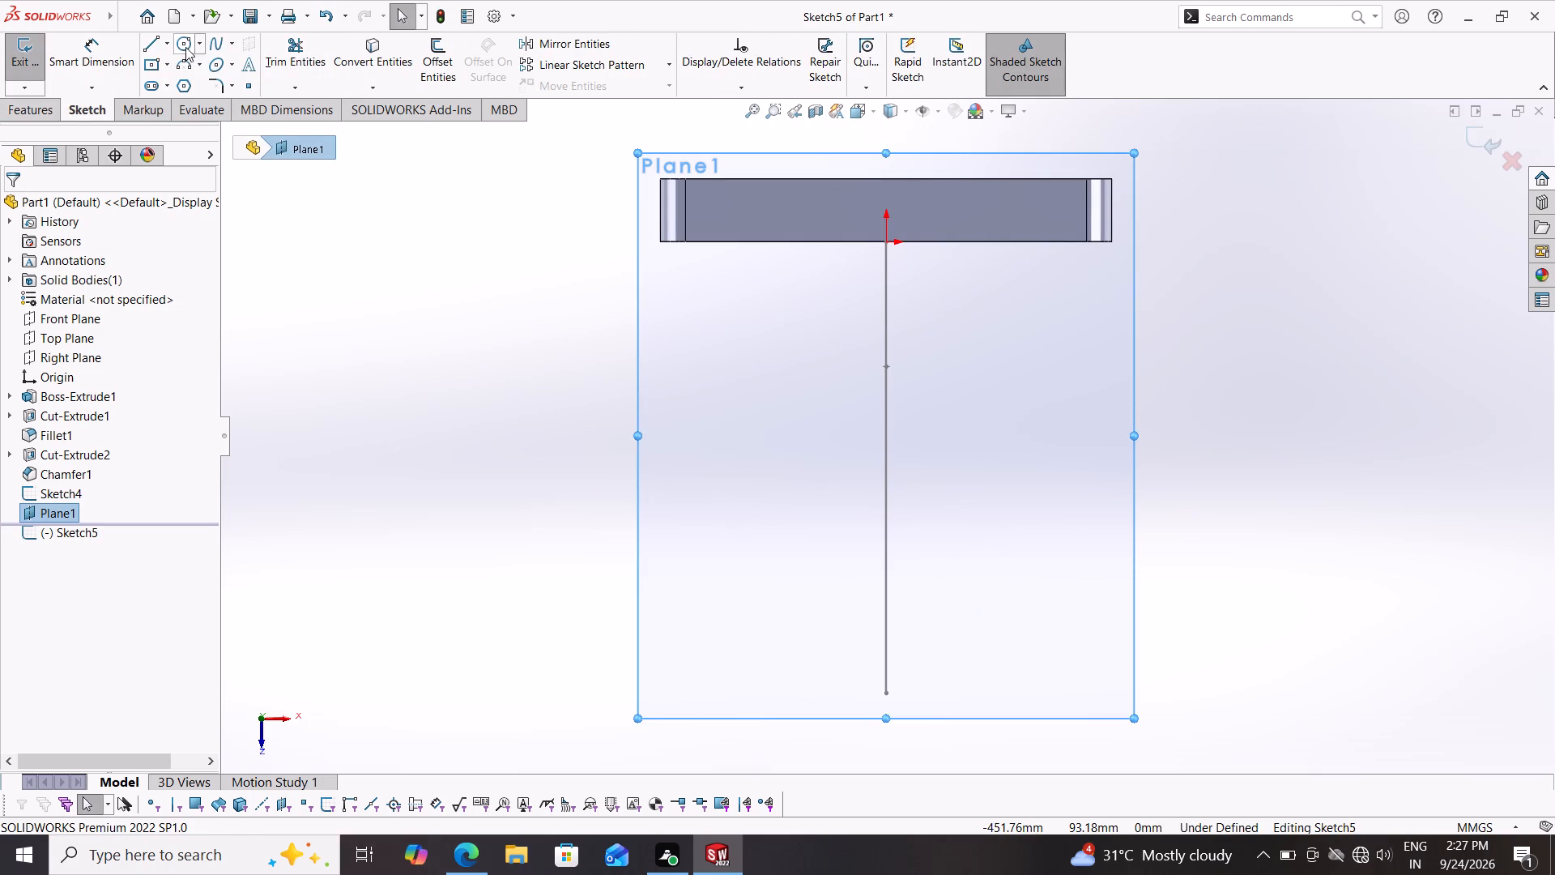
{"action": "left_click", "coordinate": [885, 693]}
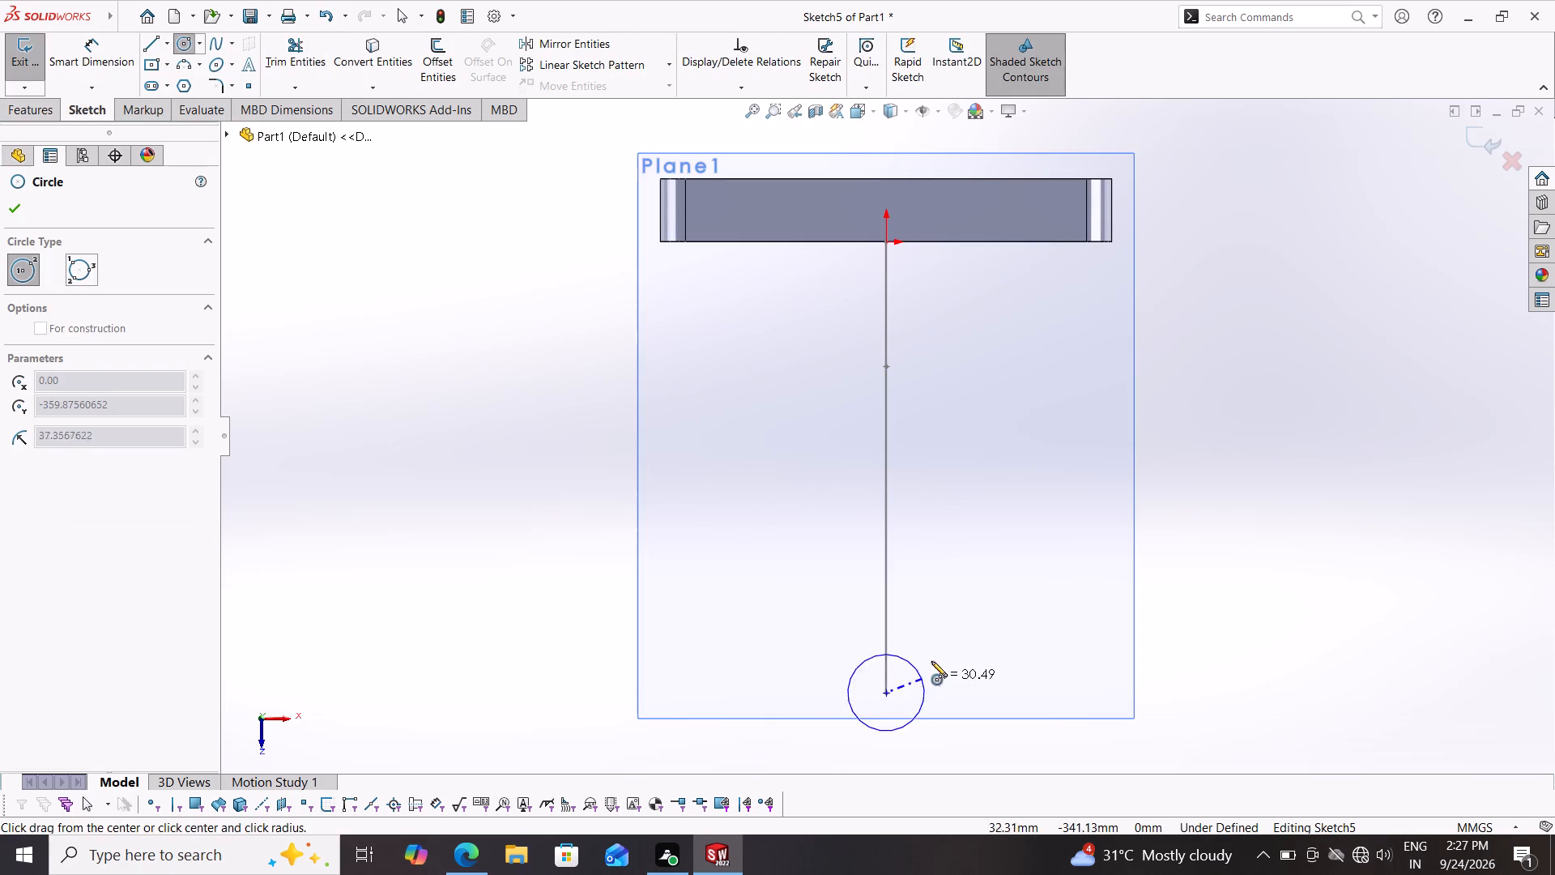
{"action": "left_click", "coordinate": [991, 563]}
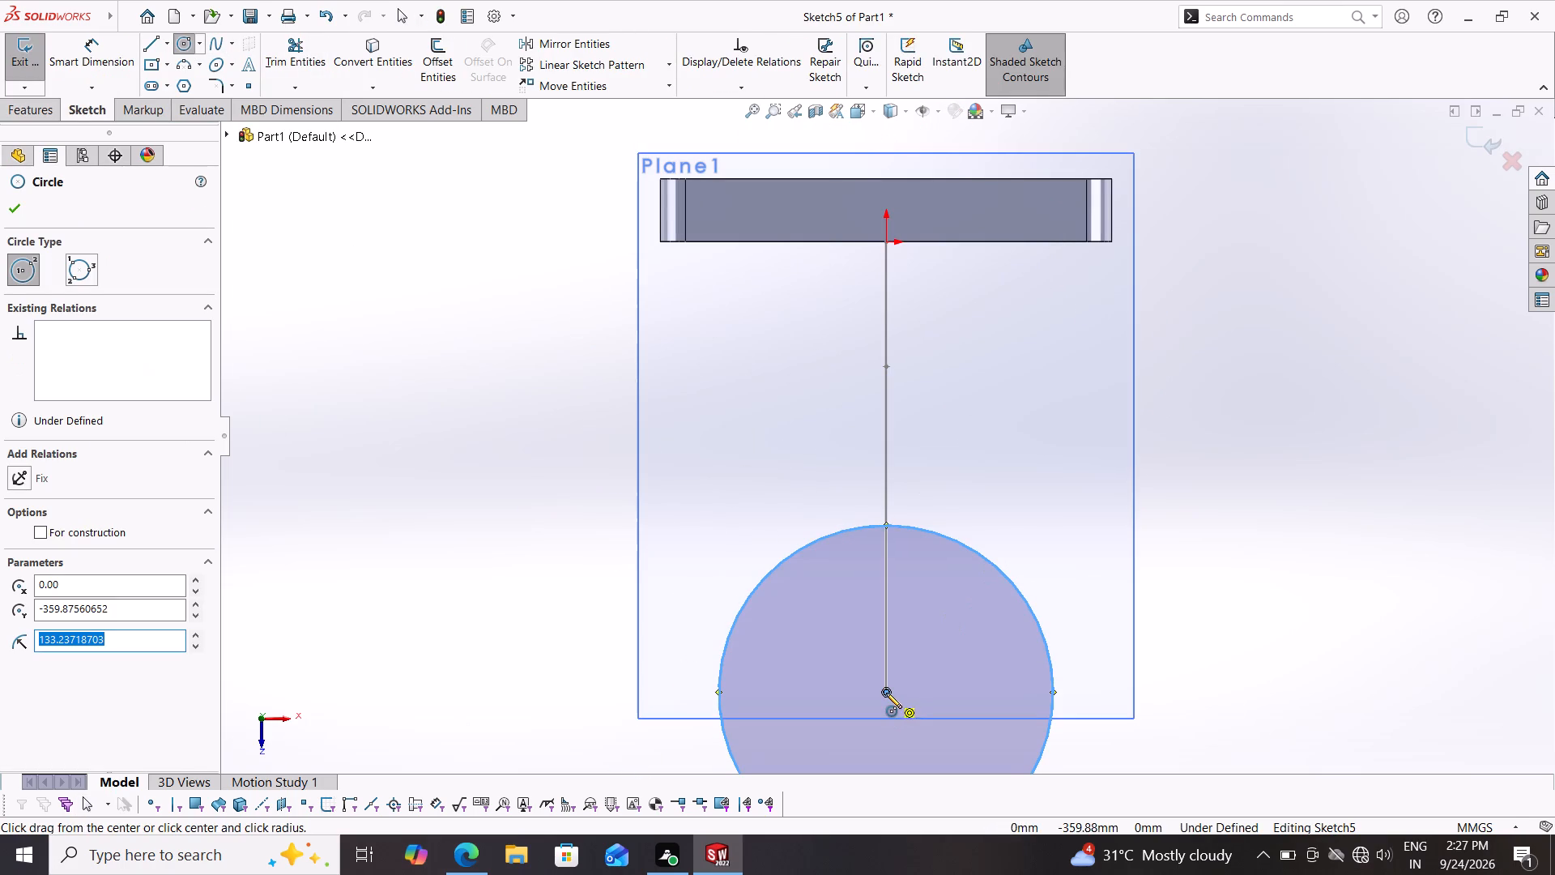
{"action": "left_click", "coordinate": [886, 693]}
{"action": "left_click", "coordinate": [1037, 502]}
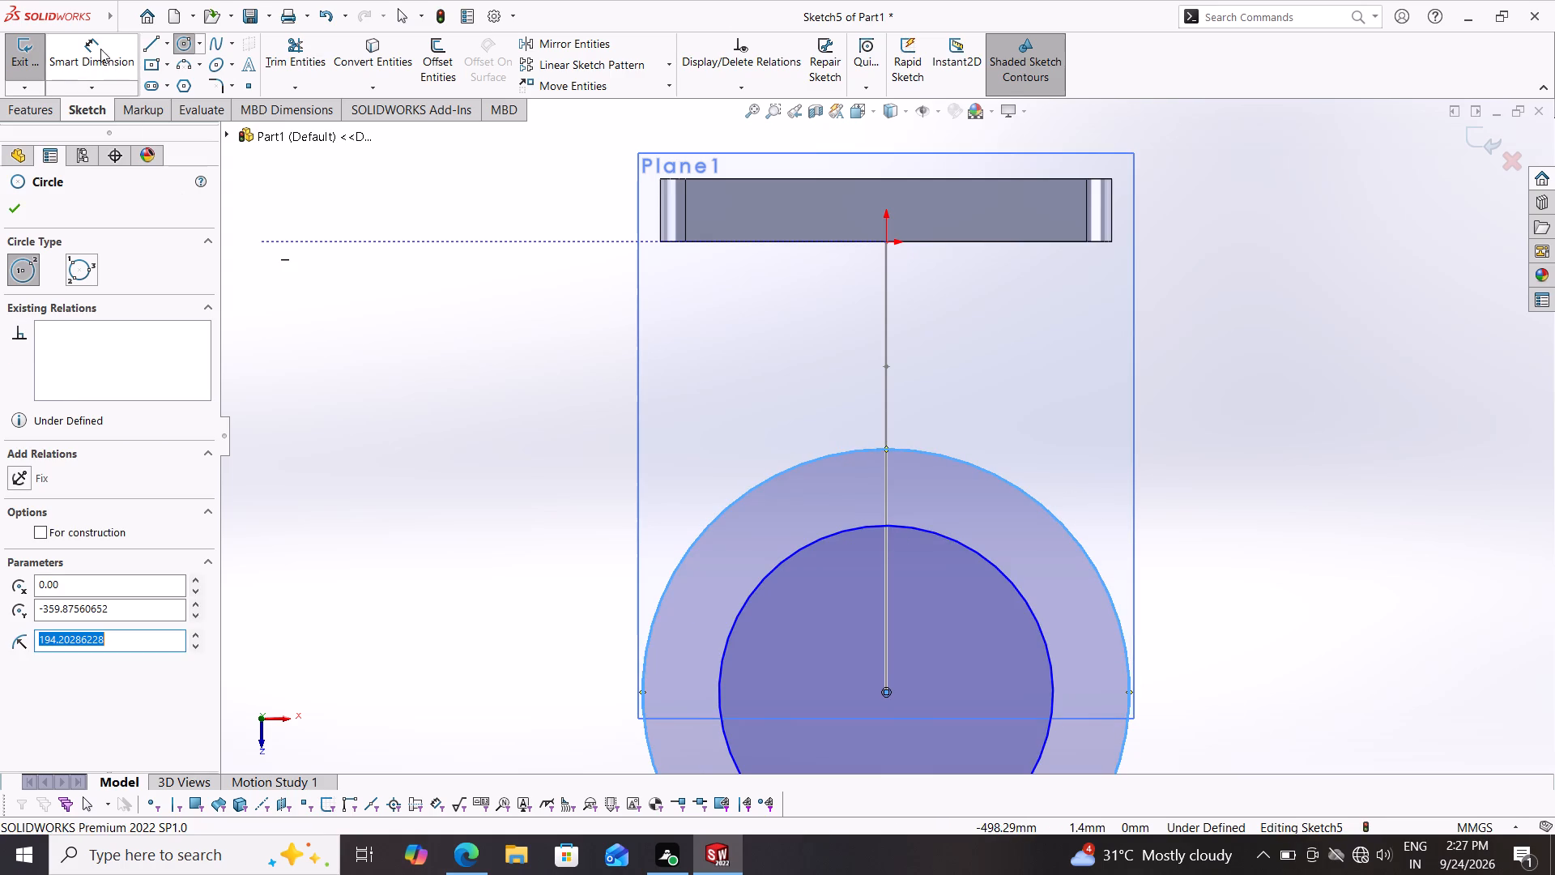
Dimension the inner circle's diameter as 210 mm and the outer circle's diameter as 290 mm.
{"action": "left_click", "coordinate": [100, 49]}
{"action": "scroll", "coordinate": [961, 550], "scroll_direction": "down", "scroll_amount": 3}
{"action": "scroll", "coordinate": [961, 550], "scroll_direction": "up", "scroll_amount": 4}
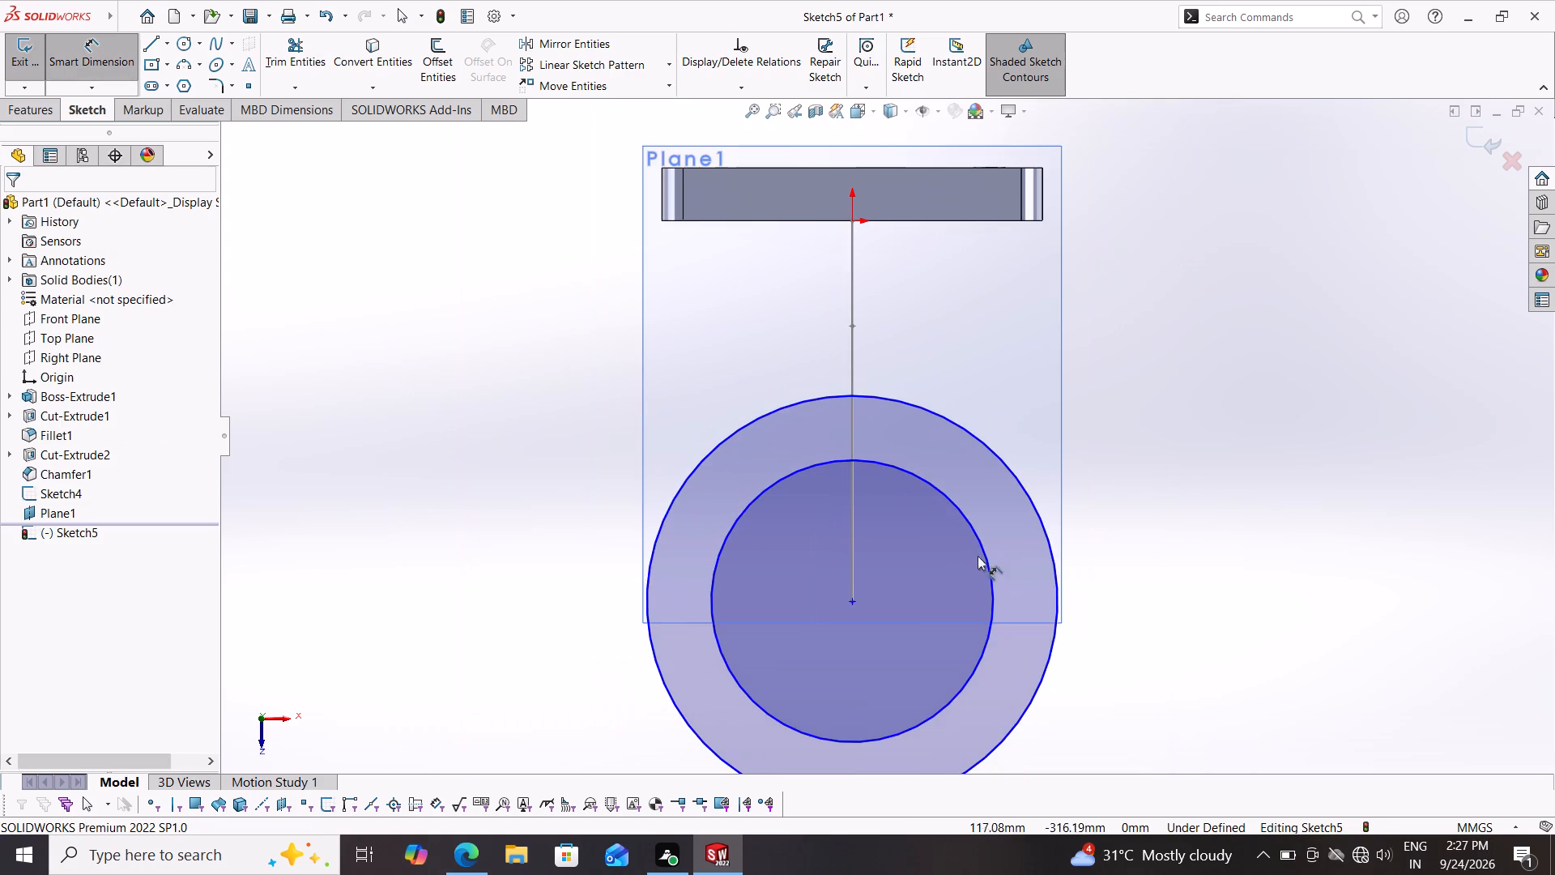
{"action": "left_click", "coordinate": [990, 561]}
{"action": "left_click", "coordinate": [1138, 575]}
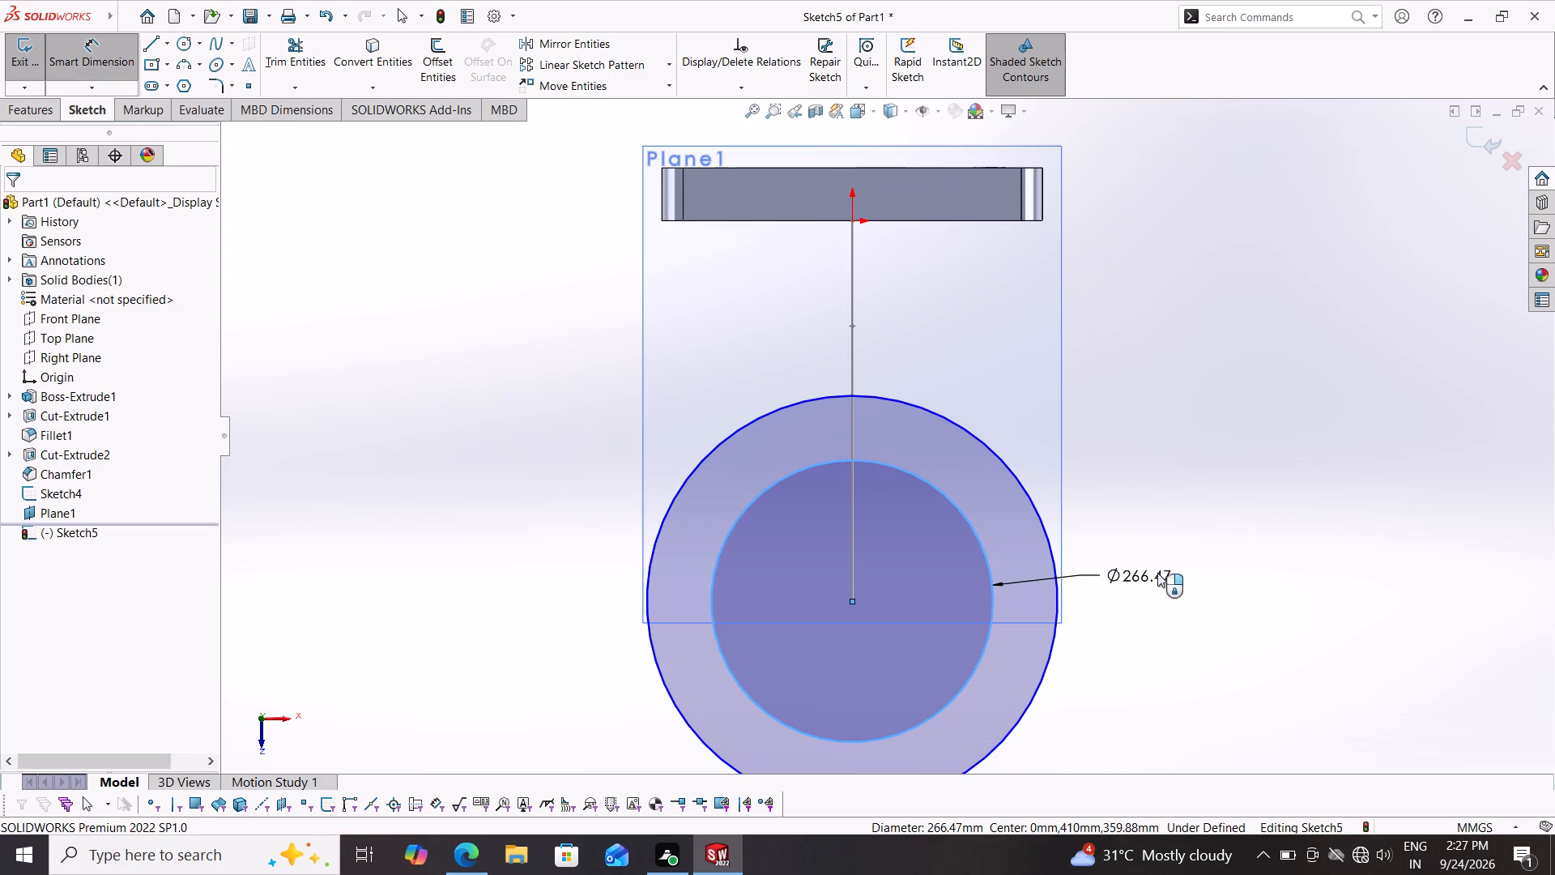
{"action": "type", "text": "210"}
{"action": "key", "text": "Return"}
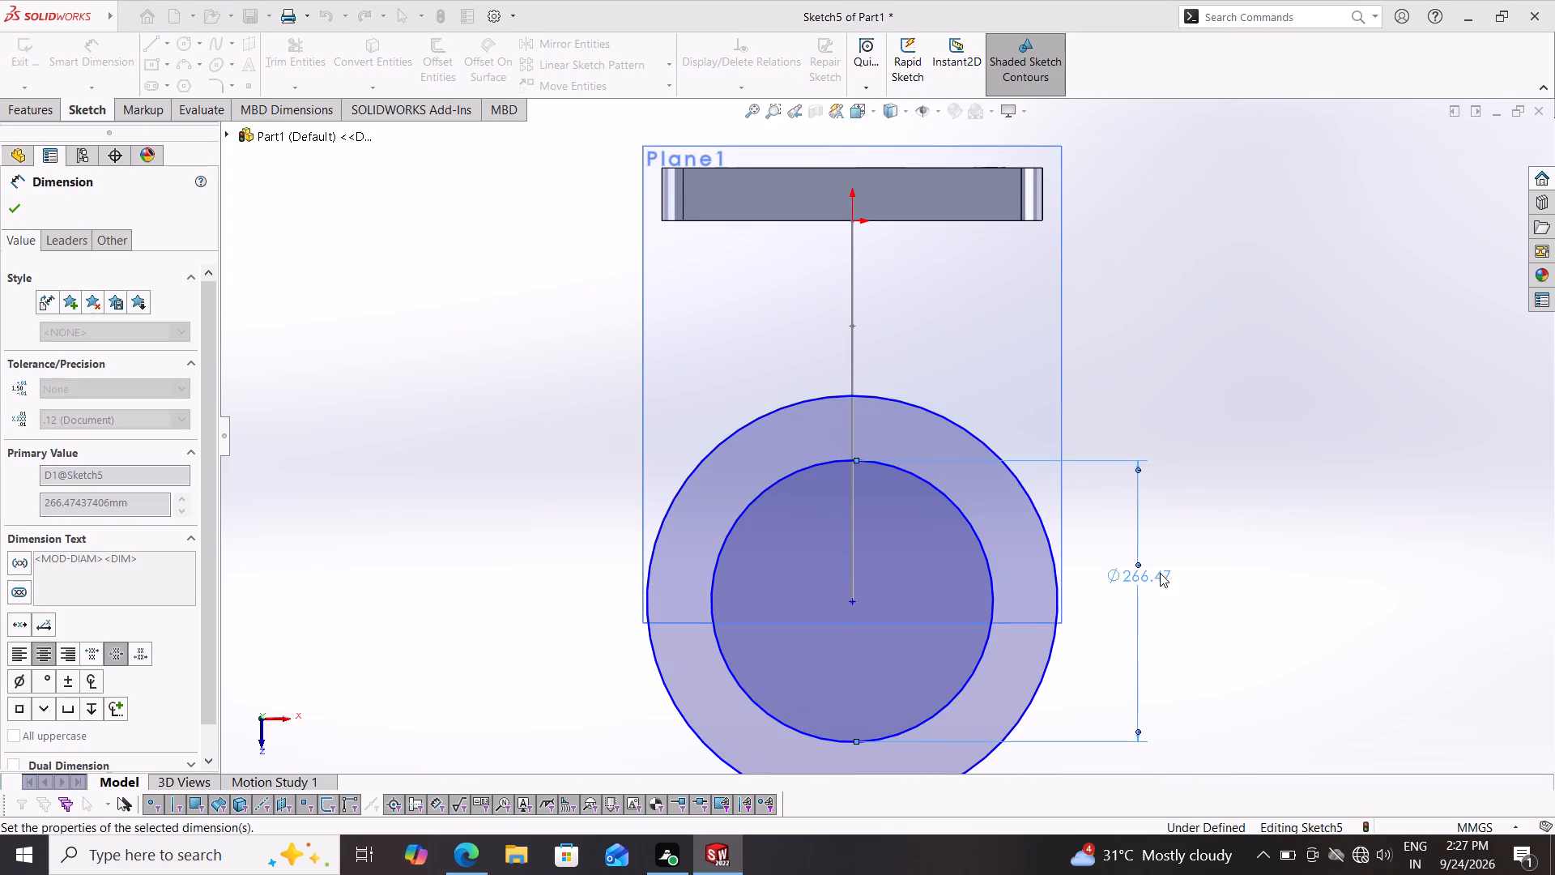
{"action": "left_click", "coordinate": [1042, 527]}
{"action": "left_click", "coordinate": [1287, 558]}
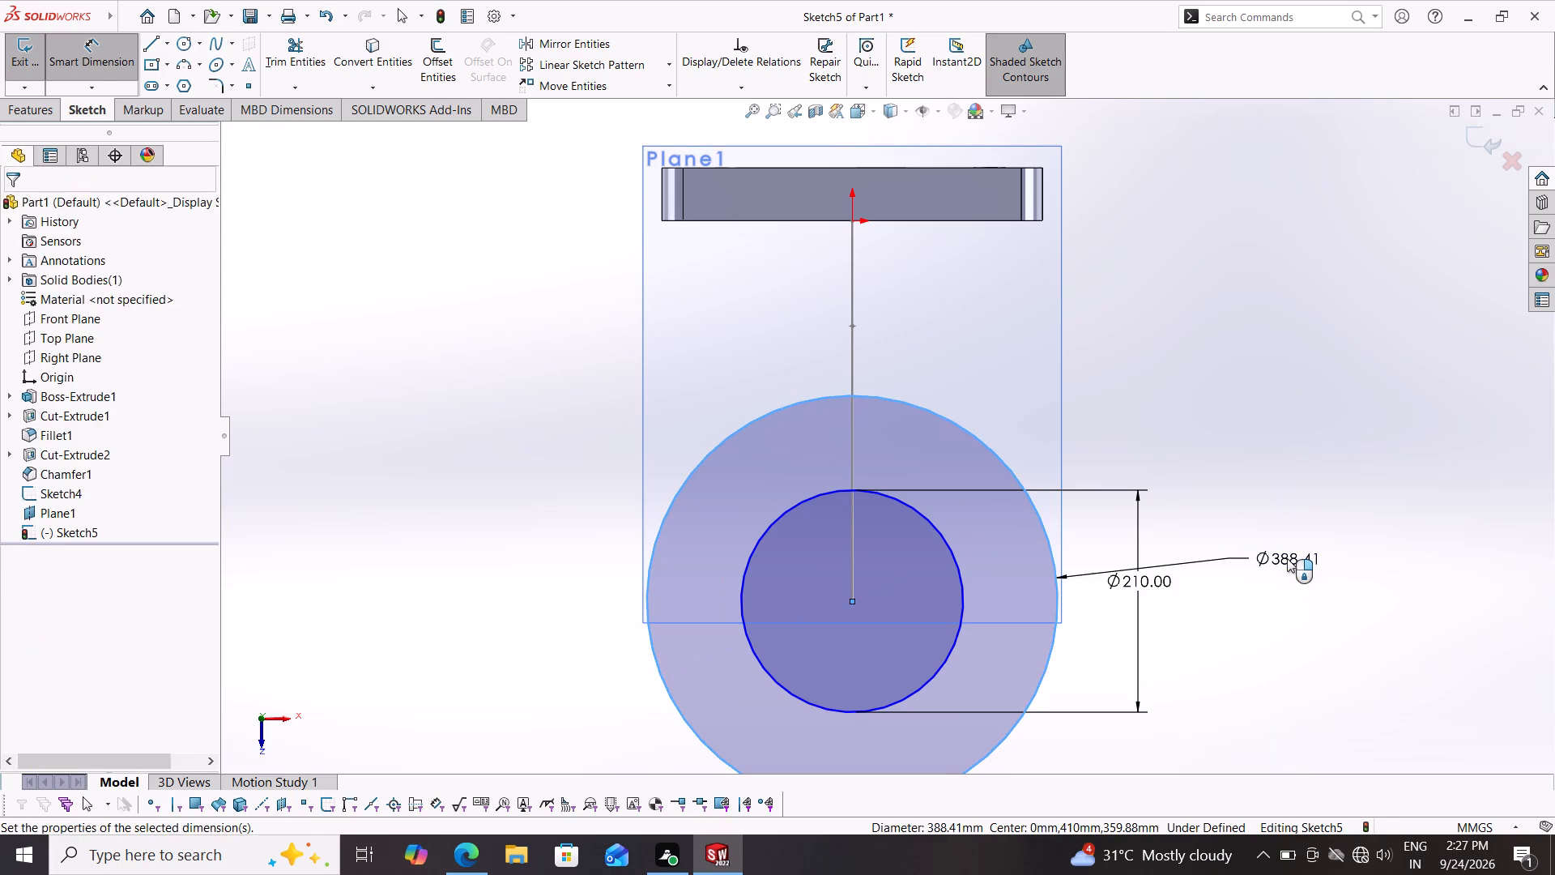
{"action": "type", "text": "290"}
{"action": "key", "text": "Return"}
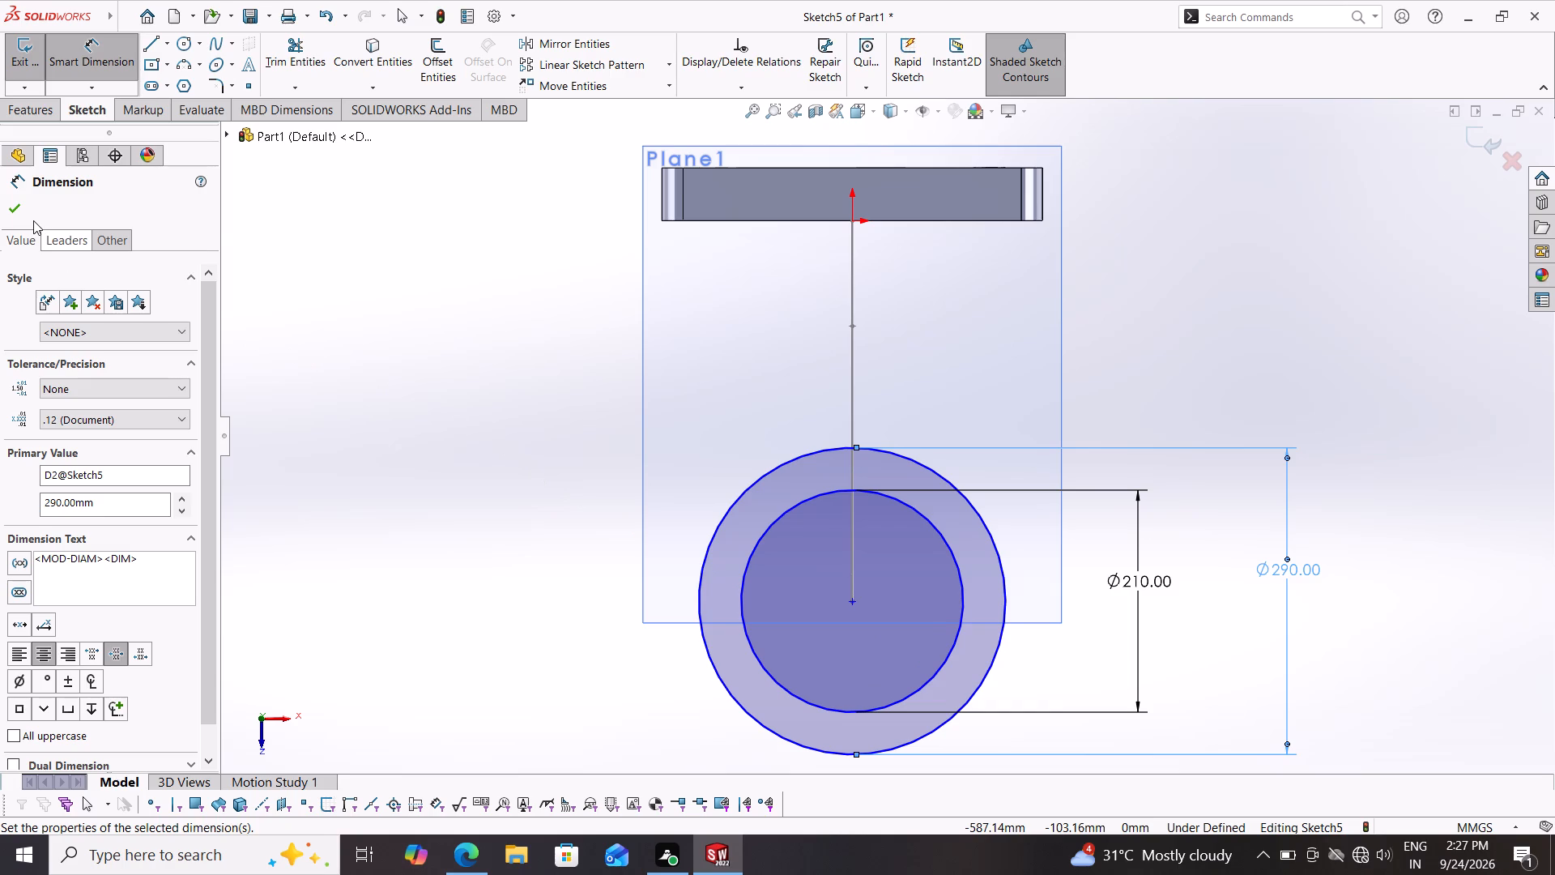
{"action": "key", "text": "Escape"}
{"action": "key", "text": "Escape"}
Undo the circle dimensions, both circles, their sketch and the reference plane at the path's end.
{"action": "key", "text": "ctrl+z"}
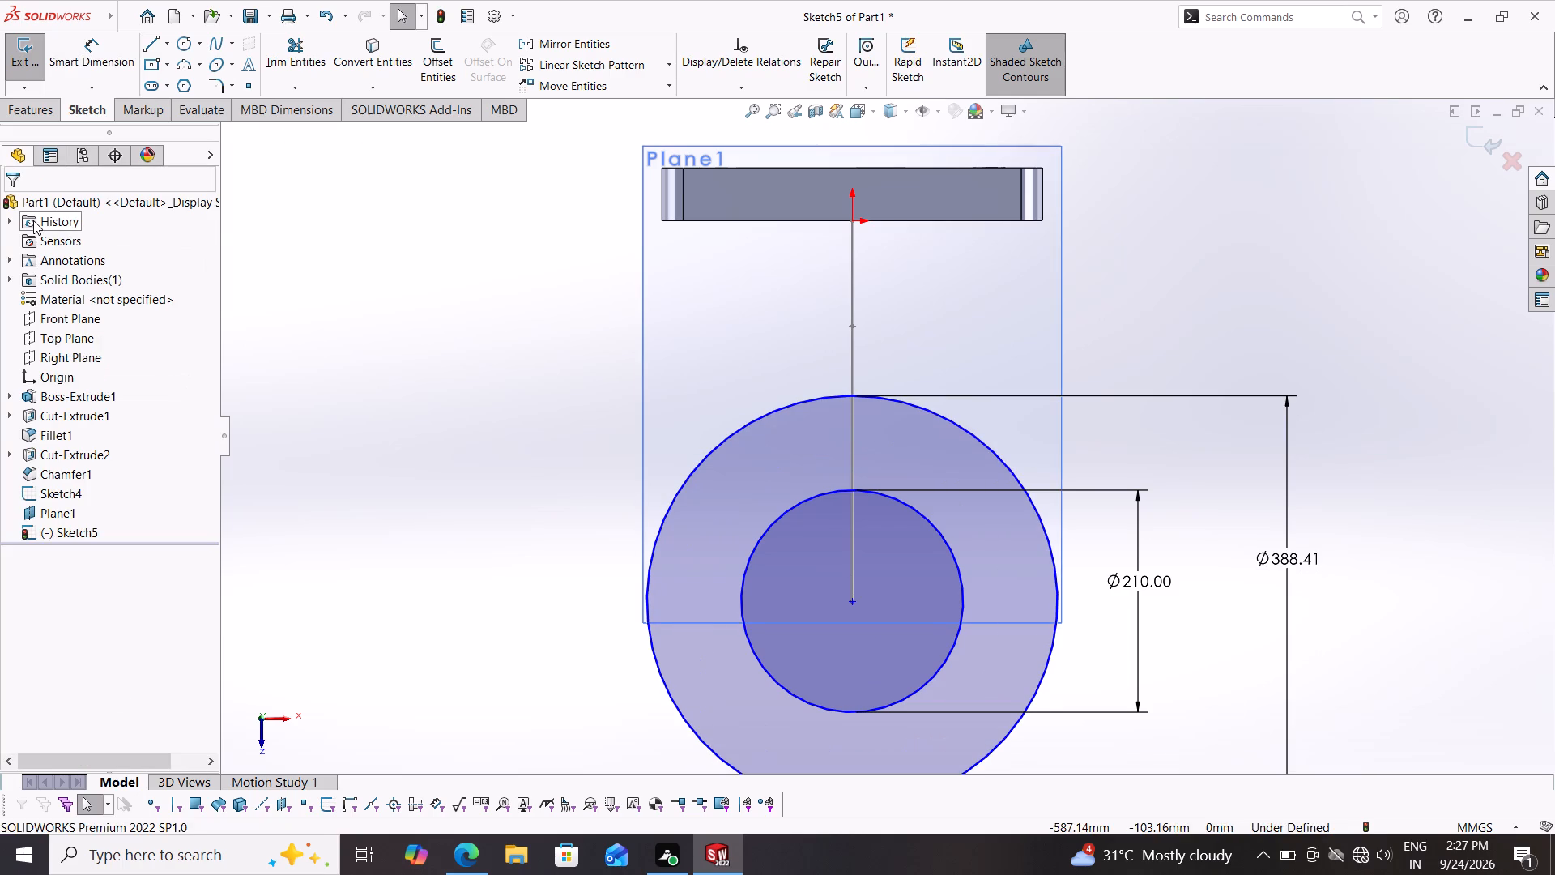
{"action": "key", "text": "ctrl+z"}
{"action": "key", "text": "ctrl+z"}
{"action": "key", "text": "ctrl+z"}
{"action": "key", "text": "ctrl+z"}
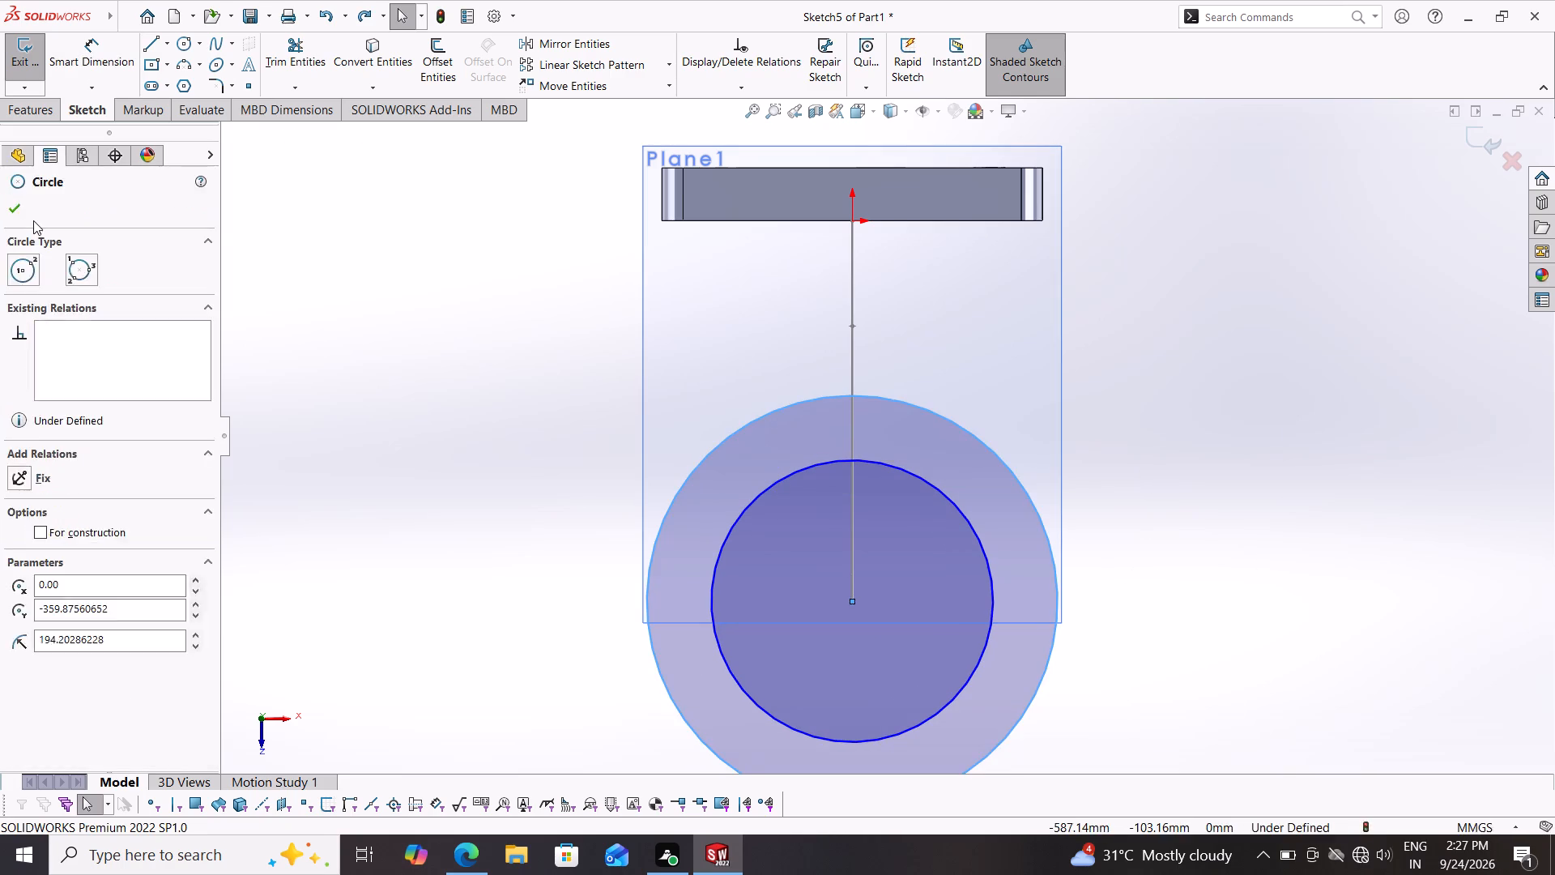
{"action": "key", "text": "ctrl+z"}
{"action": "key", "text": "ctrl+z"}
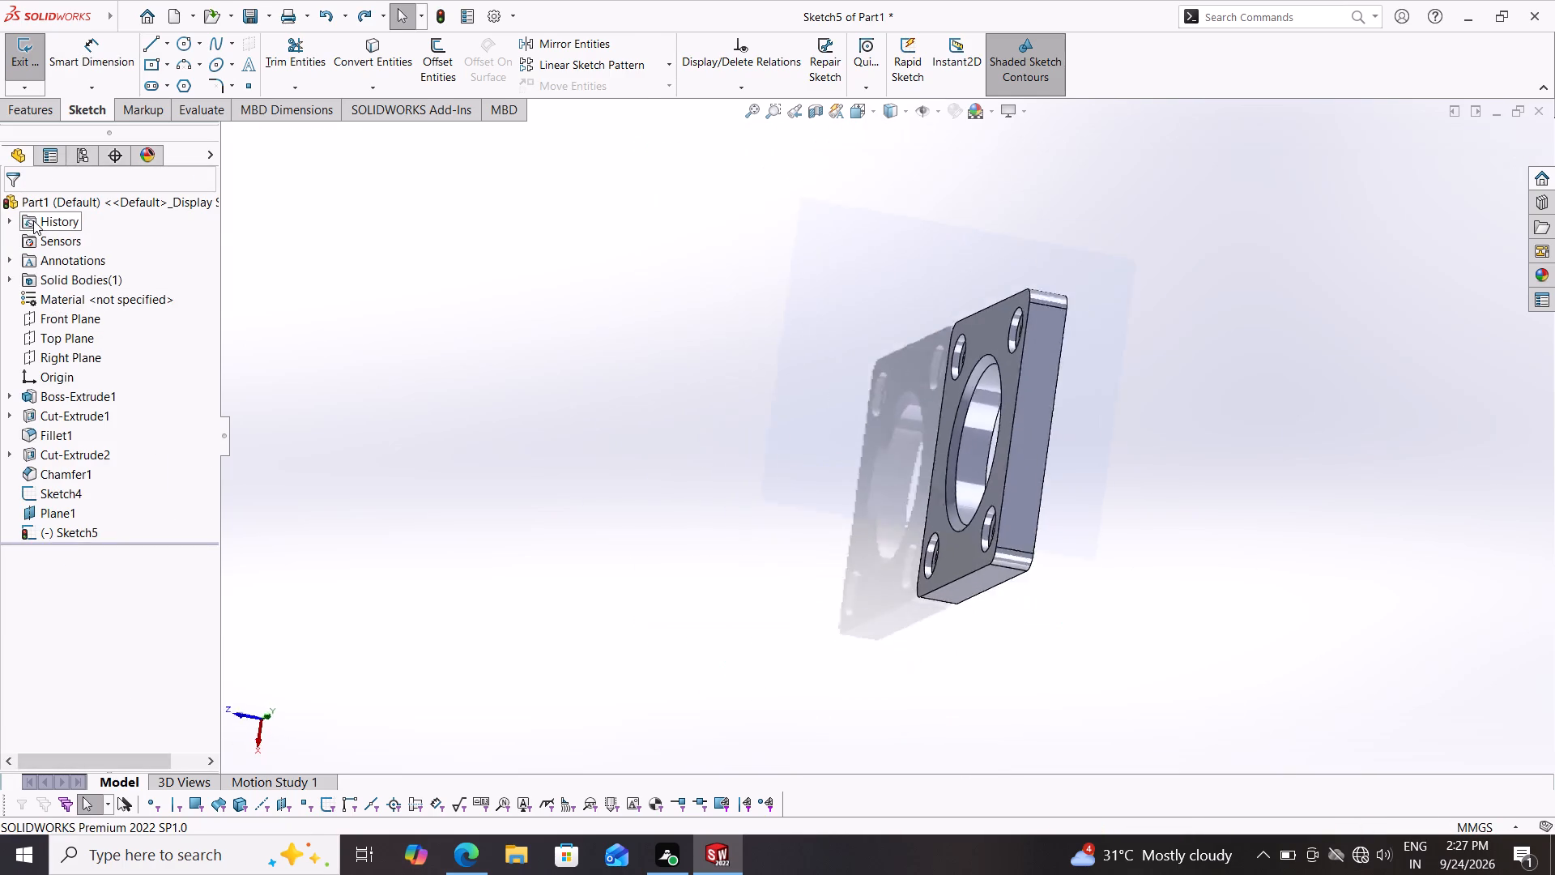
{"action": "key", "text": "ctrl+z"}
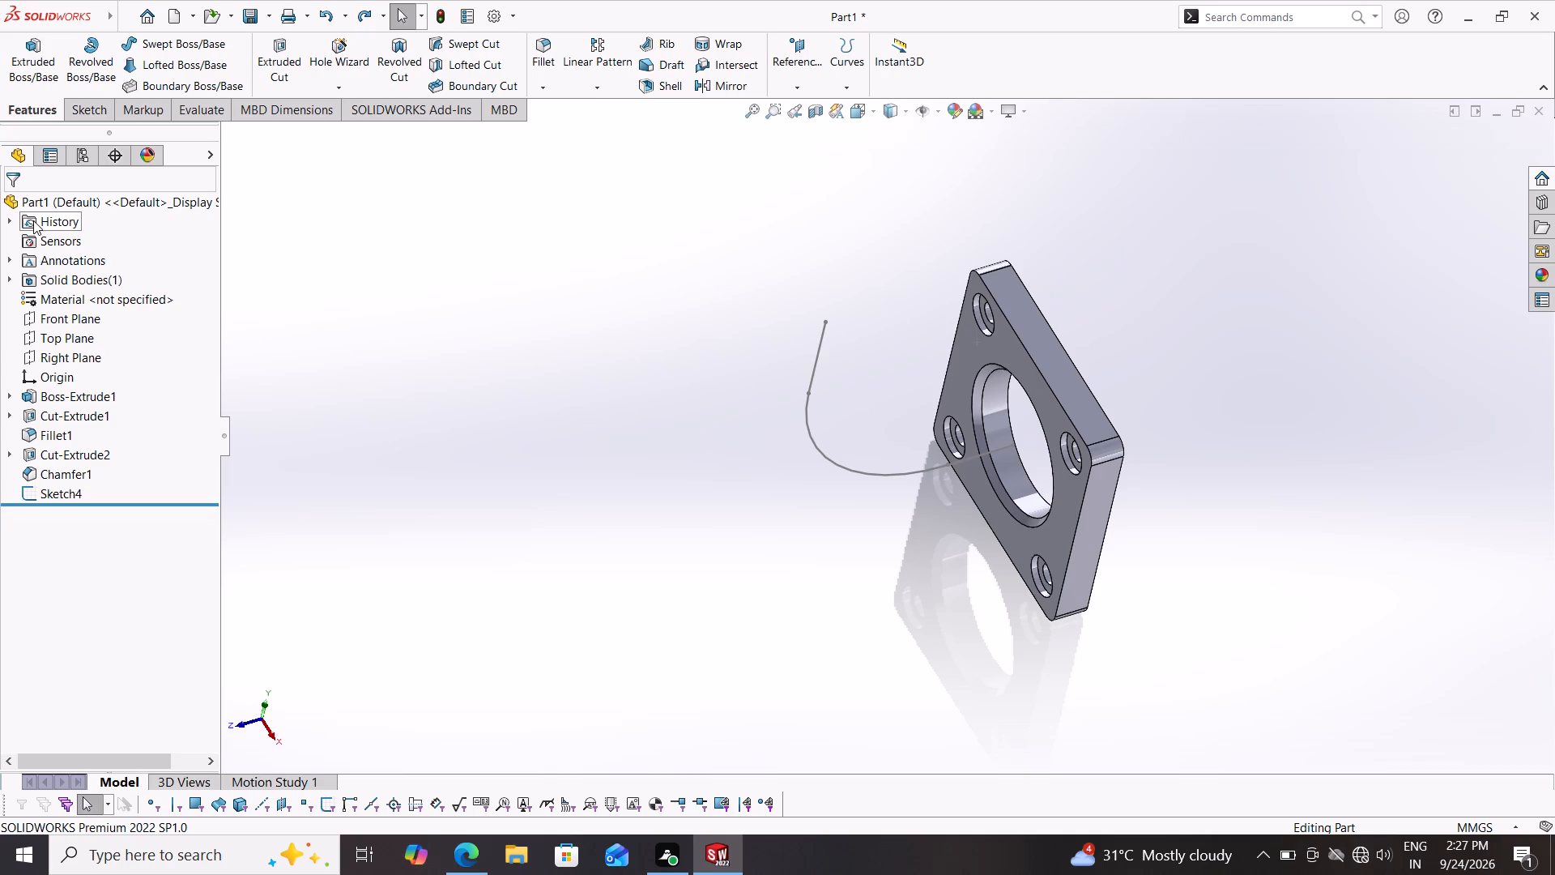
Return to the bend path sketch, set its upper vertical segment's length to 100 mm and finish the sketch.
{"action": "key", "text": "ctrl+z"}
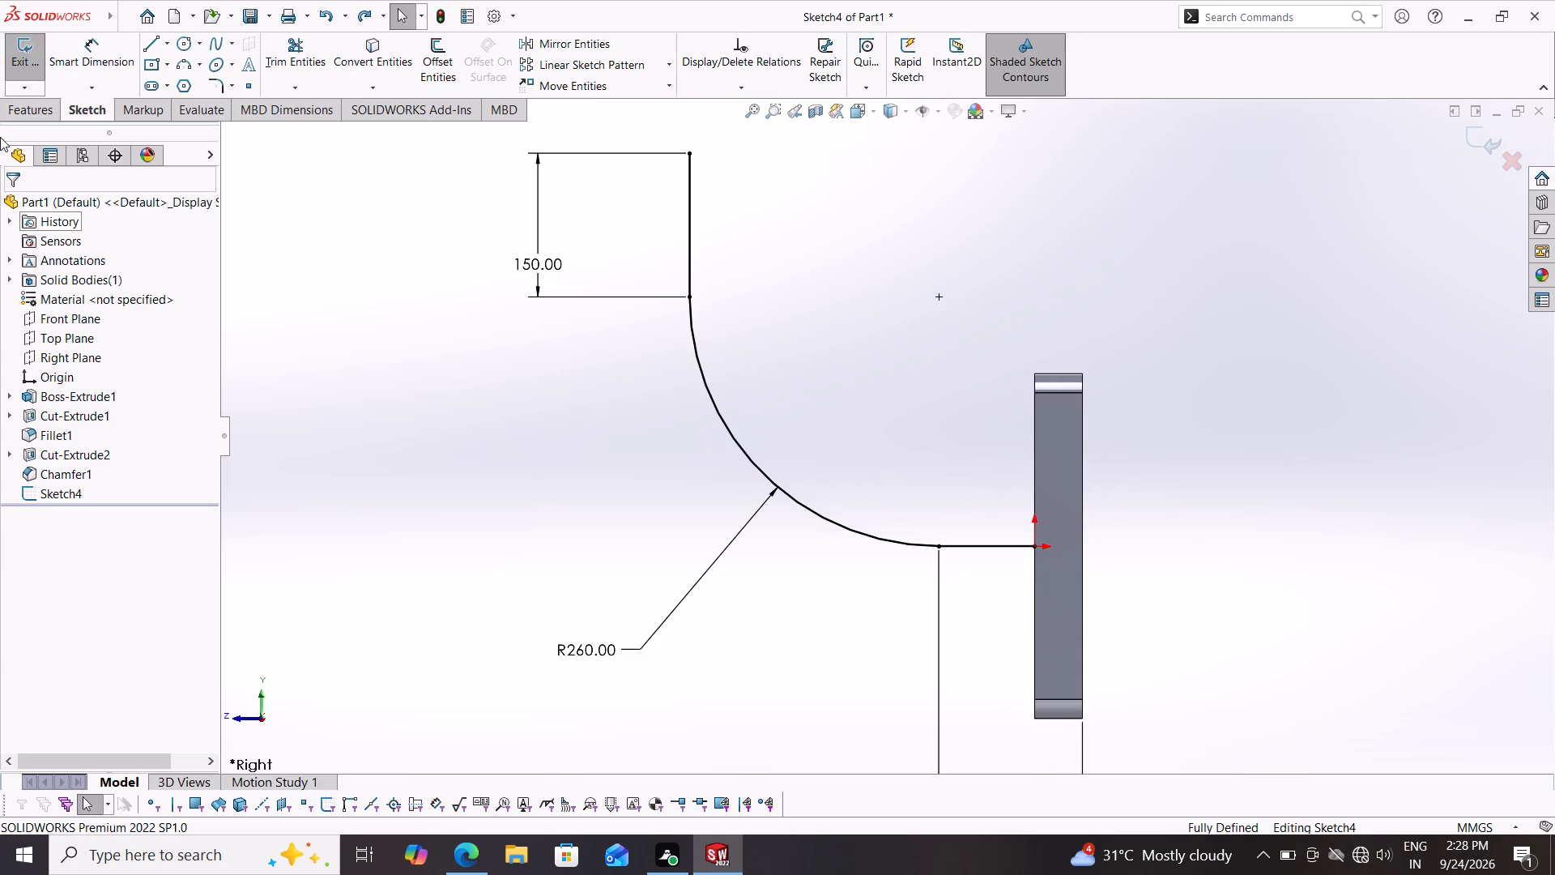
{"action": "double_click", "coordinate": [538, 257]}
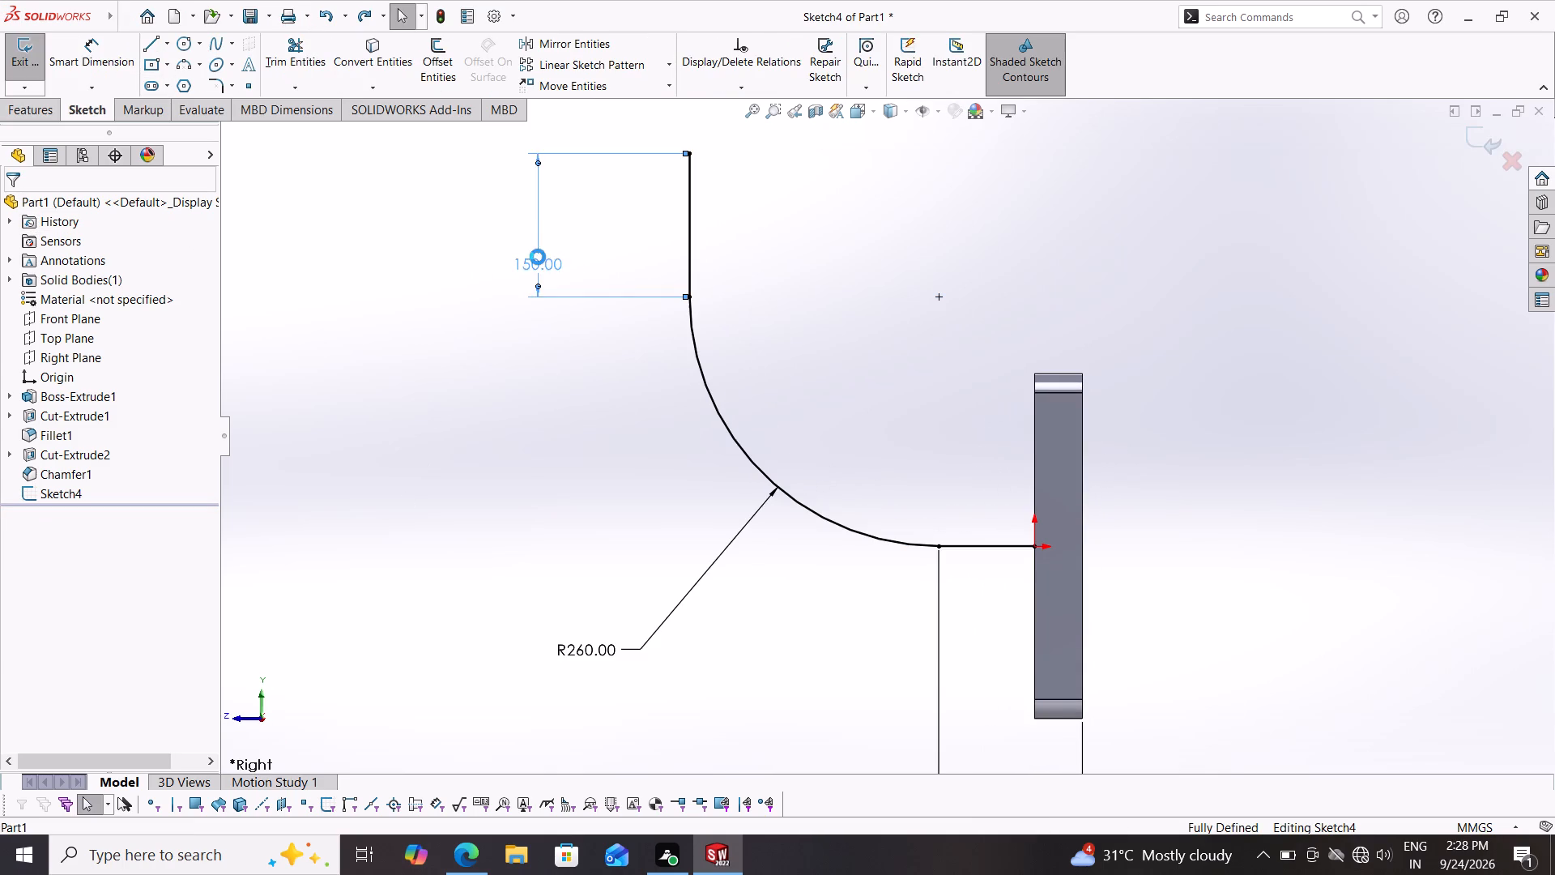
{"action": "type", "text": "100"}
{"action": "key", "text": "Return"}
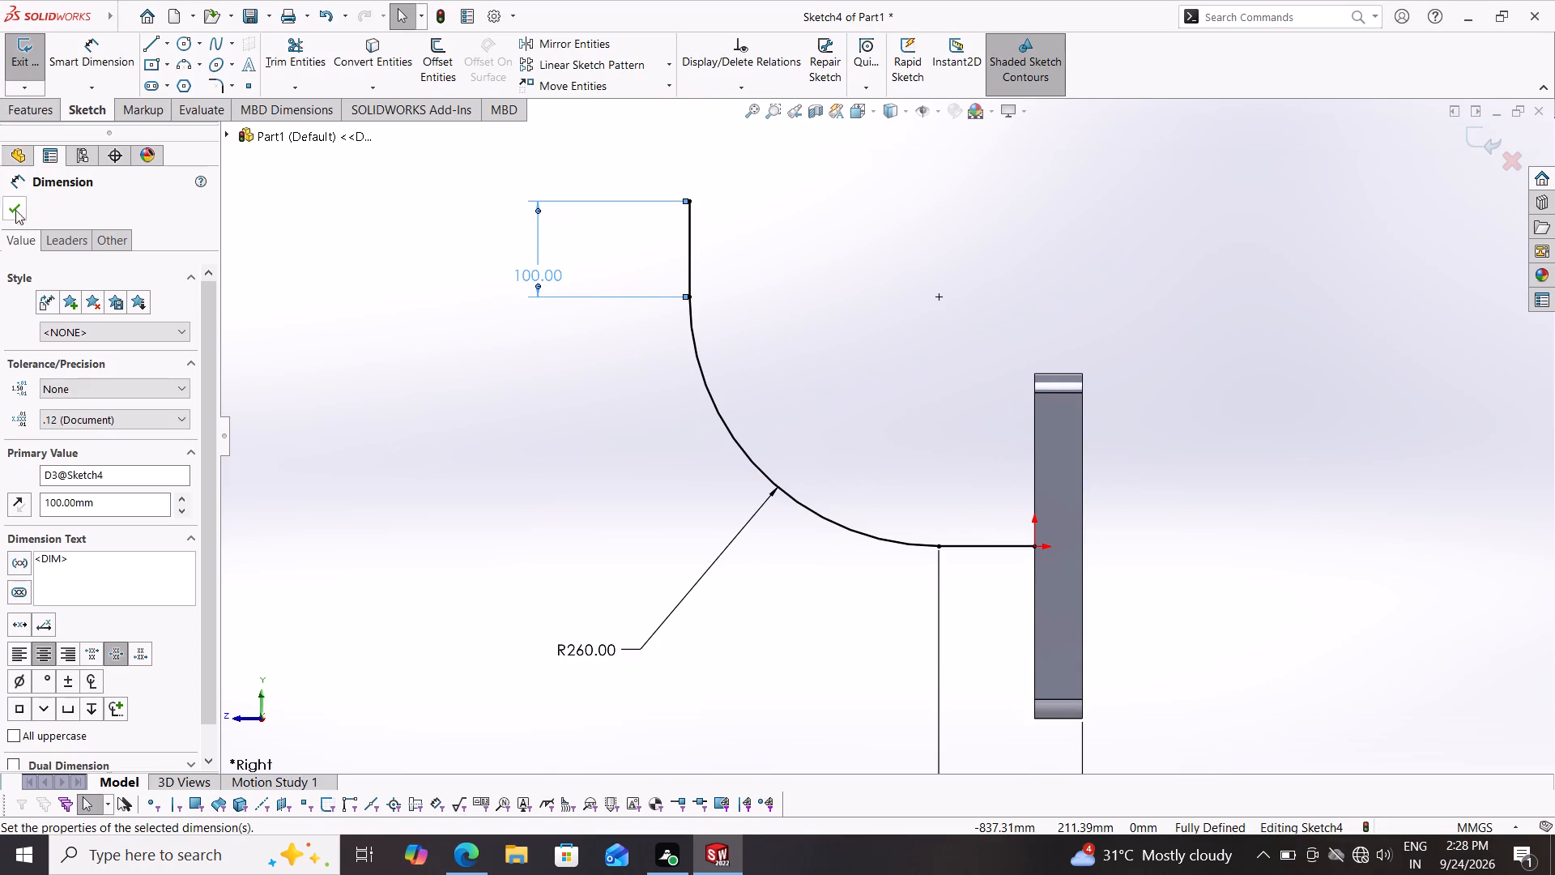
{"action": "left_click", "coordinate": [16, 204]}
{"action": "left_click", "coordinate": [1484, 136]}
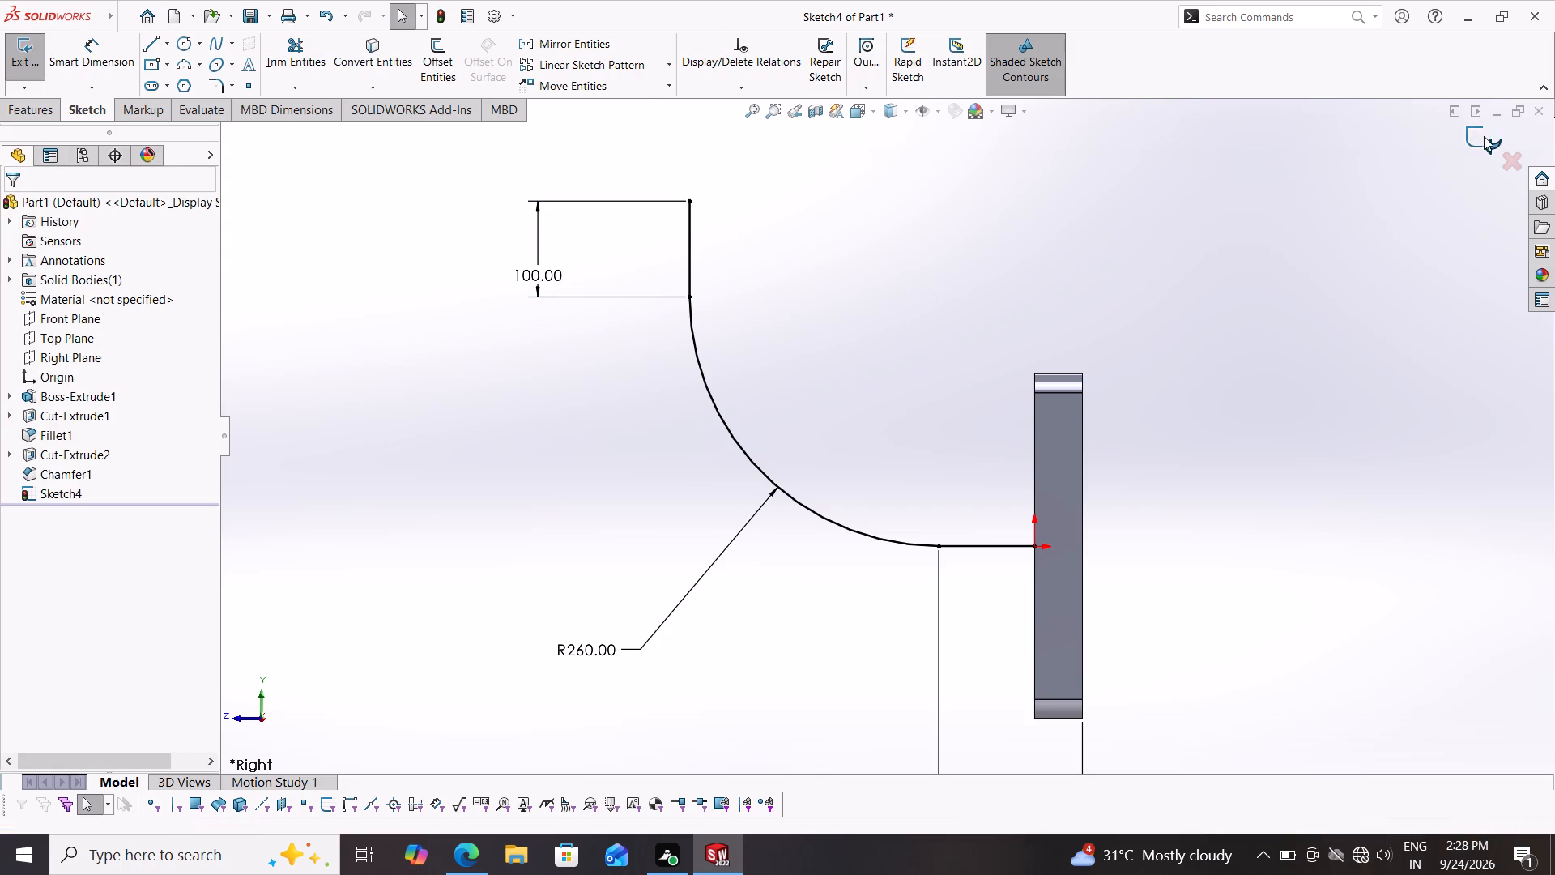
Create a reference plane parallel to the Top Plane through the upper endpoint of the bend path.
{"action": "middle_click_drag", "start_coordinate": [969, 281], "coordinate": [978, 489]}
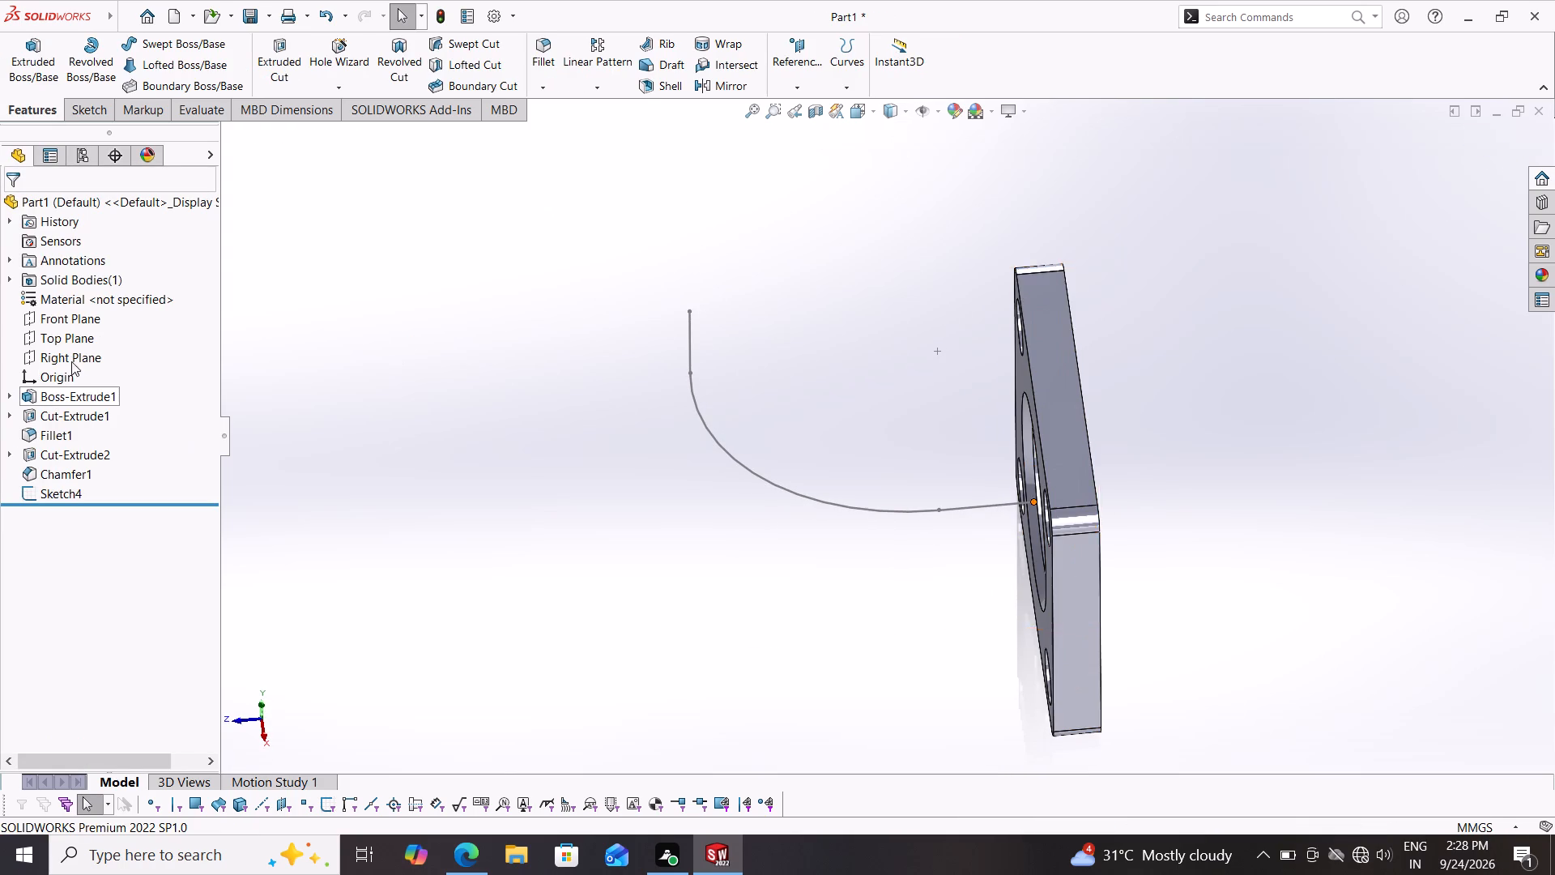
{"action": "middle_click_drag", "start_coordinate": [386, 574], "coordinate": [404, 498]}
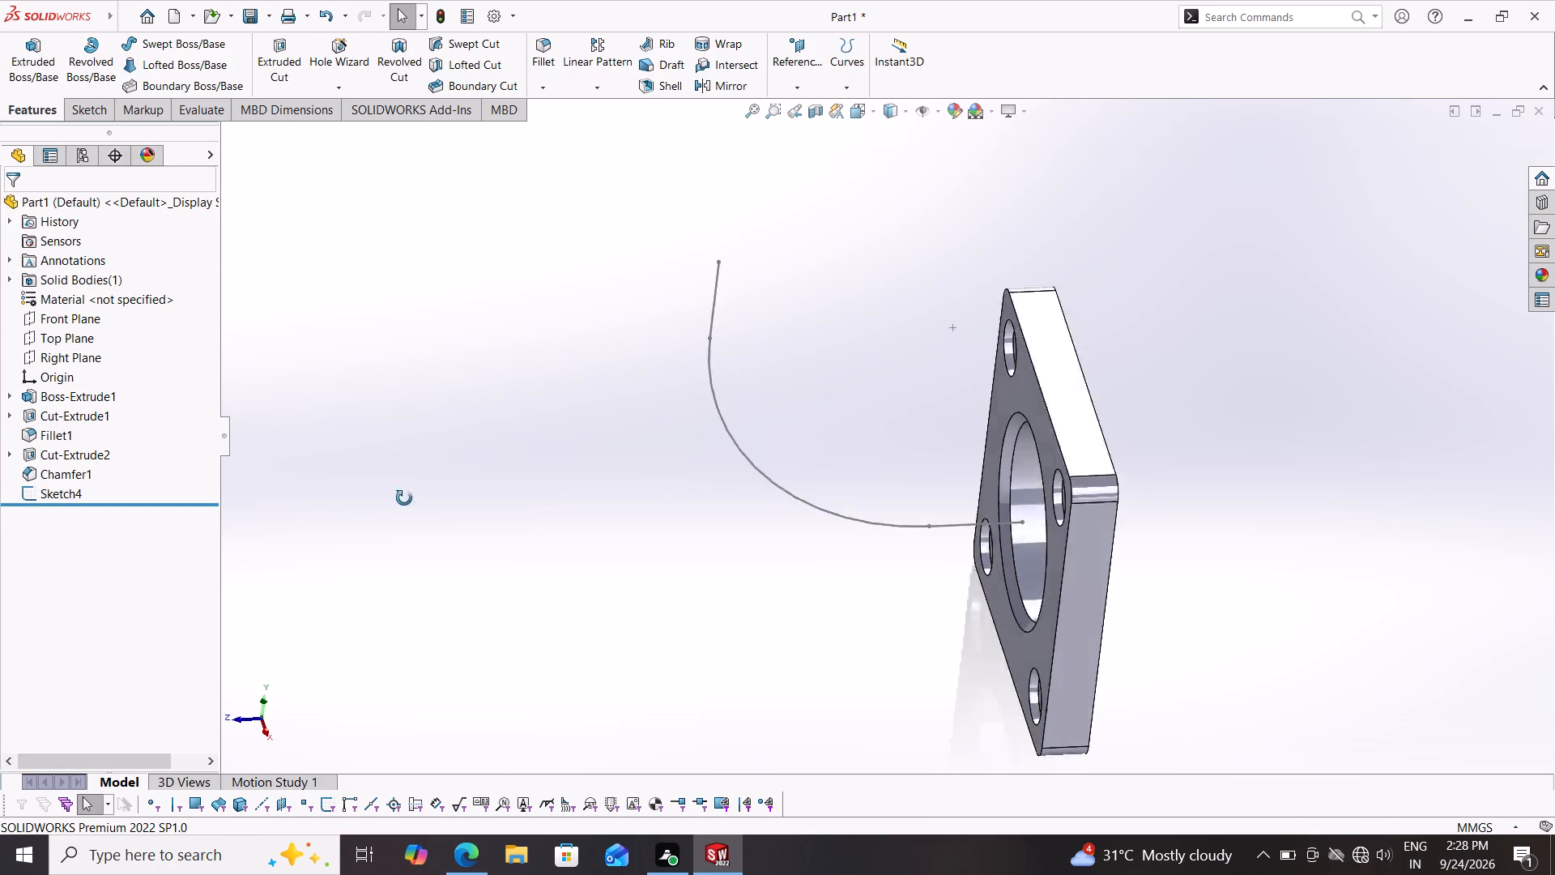
{"action": "middle_click_drag", "start_coordinate": [404, 498], "coordinate": [391, 725]}
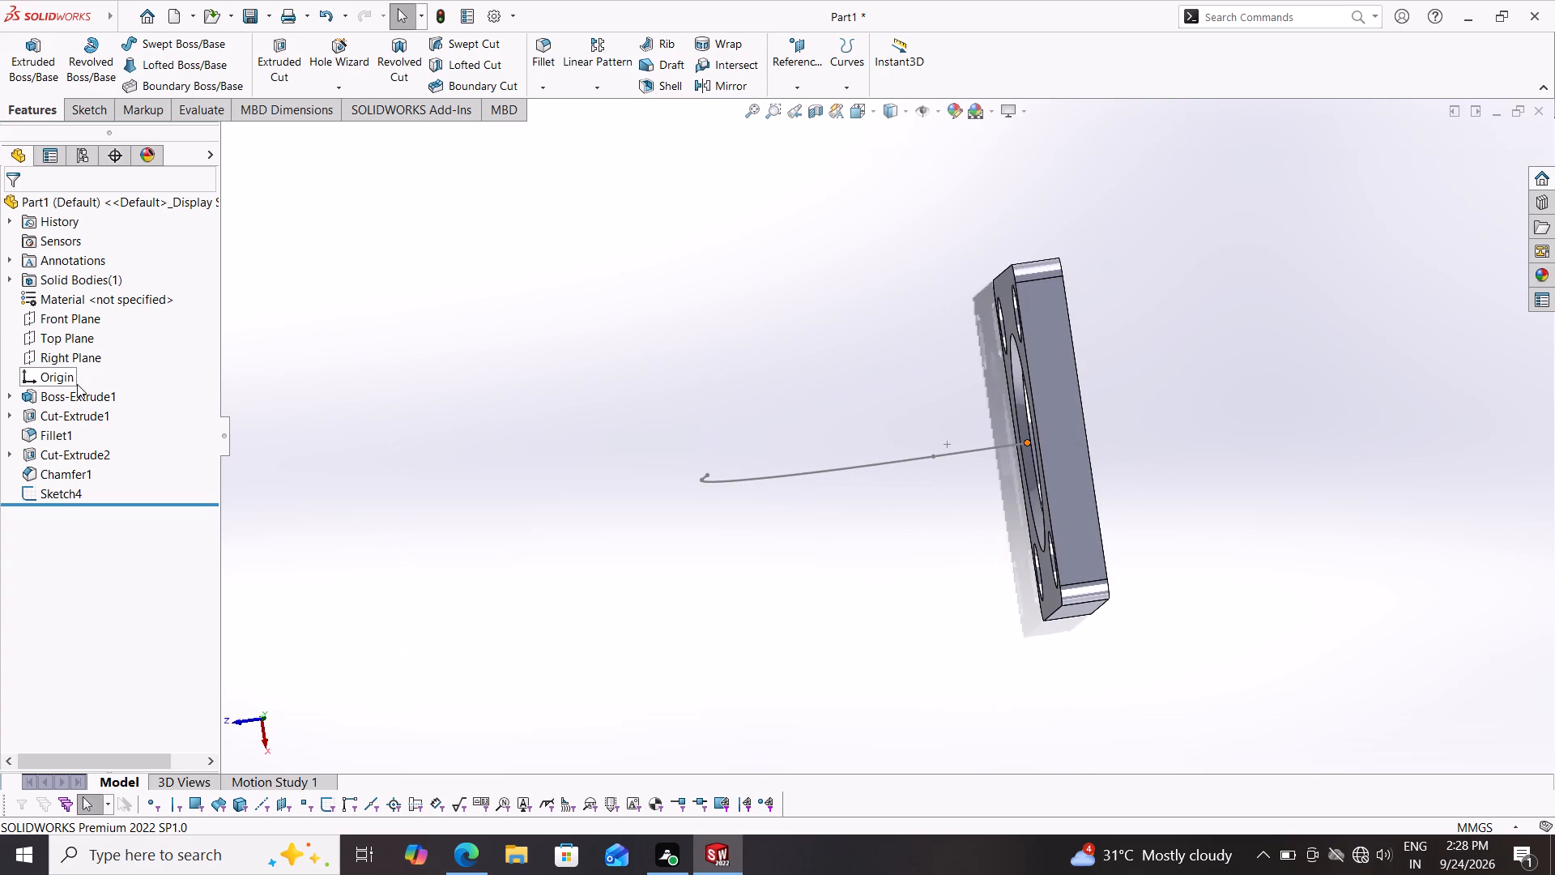
{"action": "left_click", "coordinate": [80, 332]}
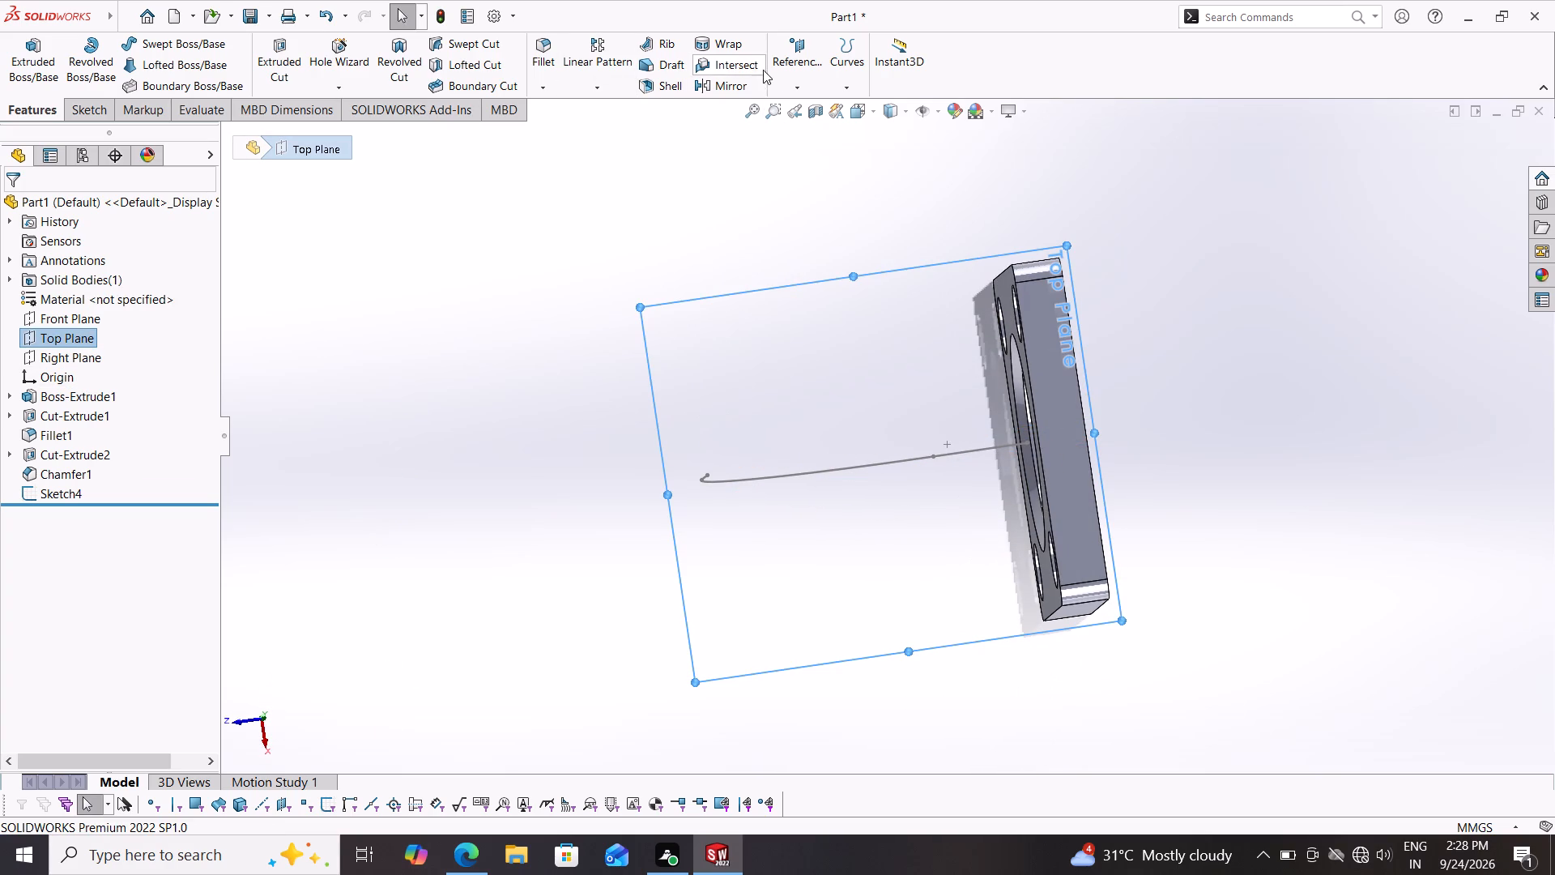
{"action": "left_click", "coordinate": [797, 87]}
{"action": "left_click", "coordinate": [798, 101]}
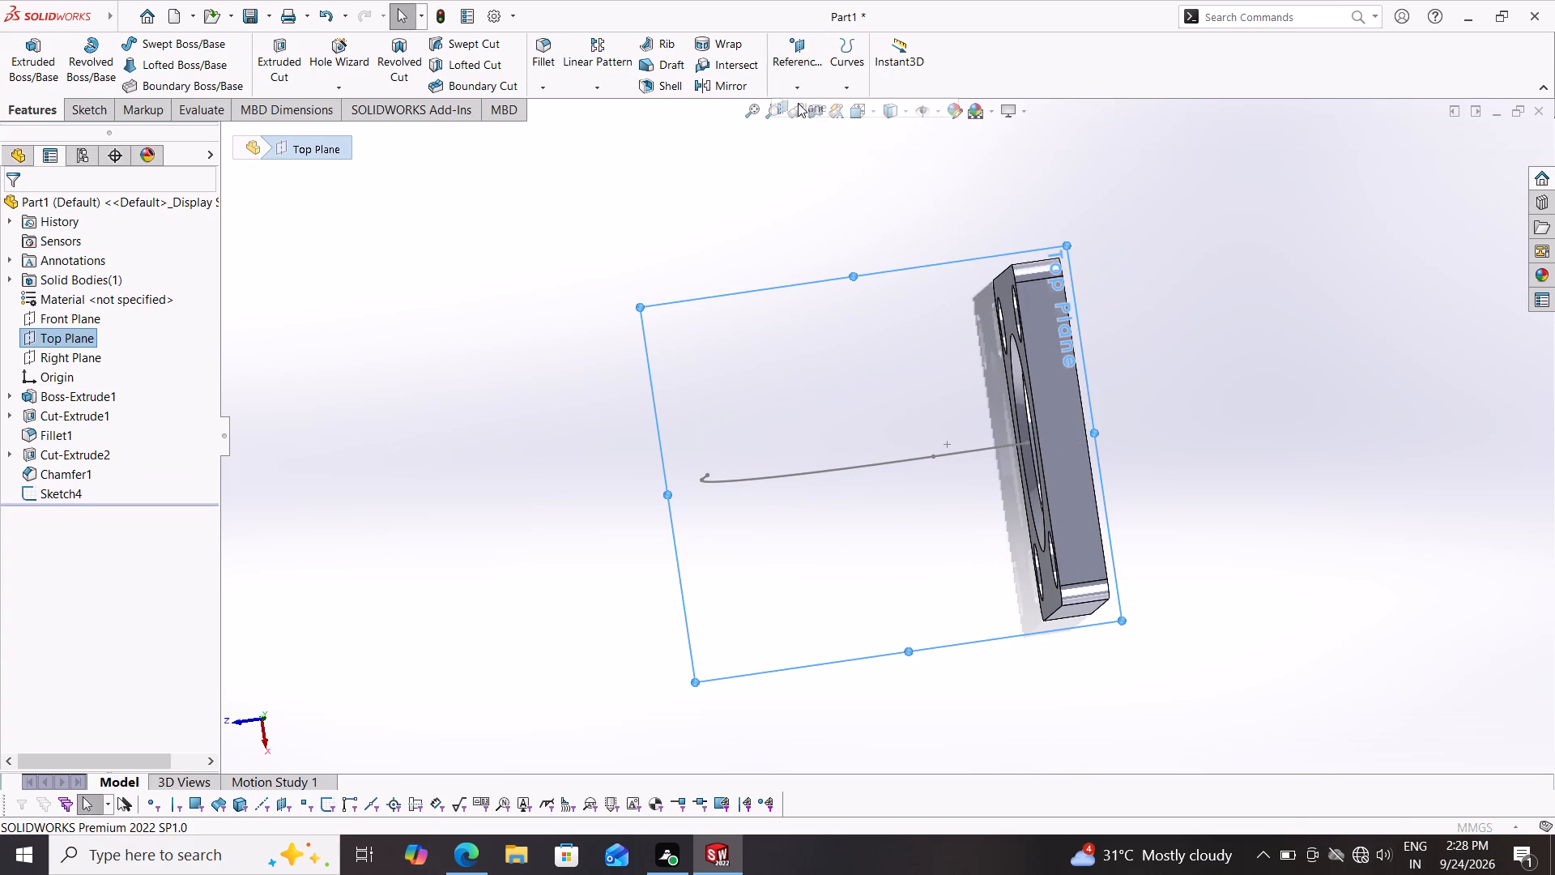
{"action": "middle_click_drag", "start_coordinate": [619, 567], "coordinate": [627, 553]}
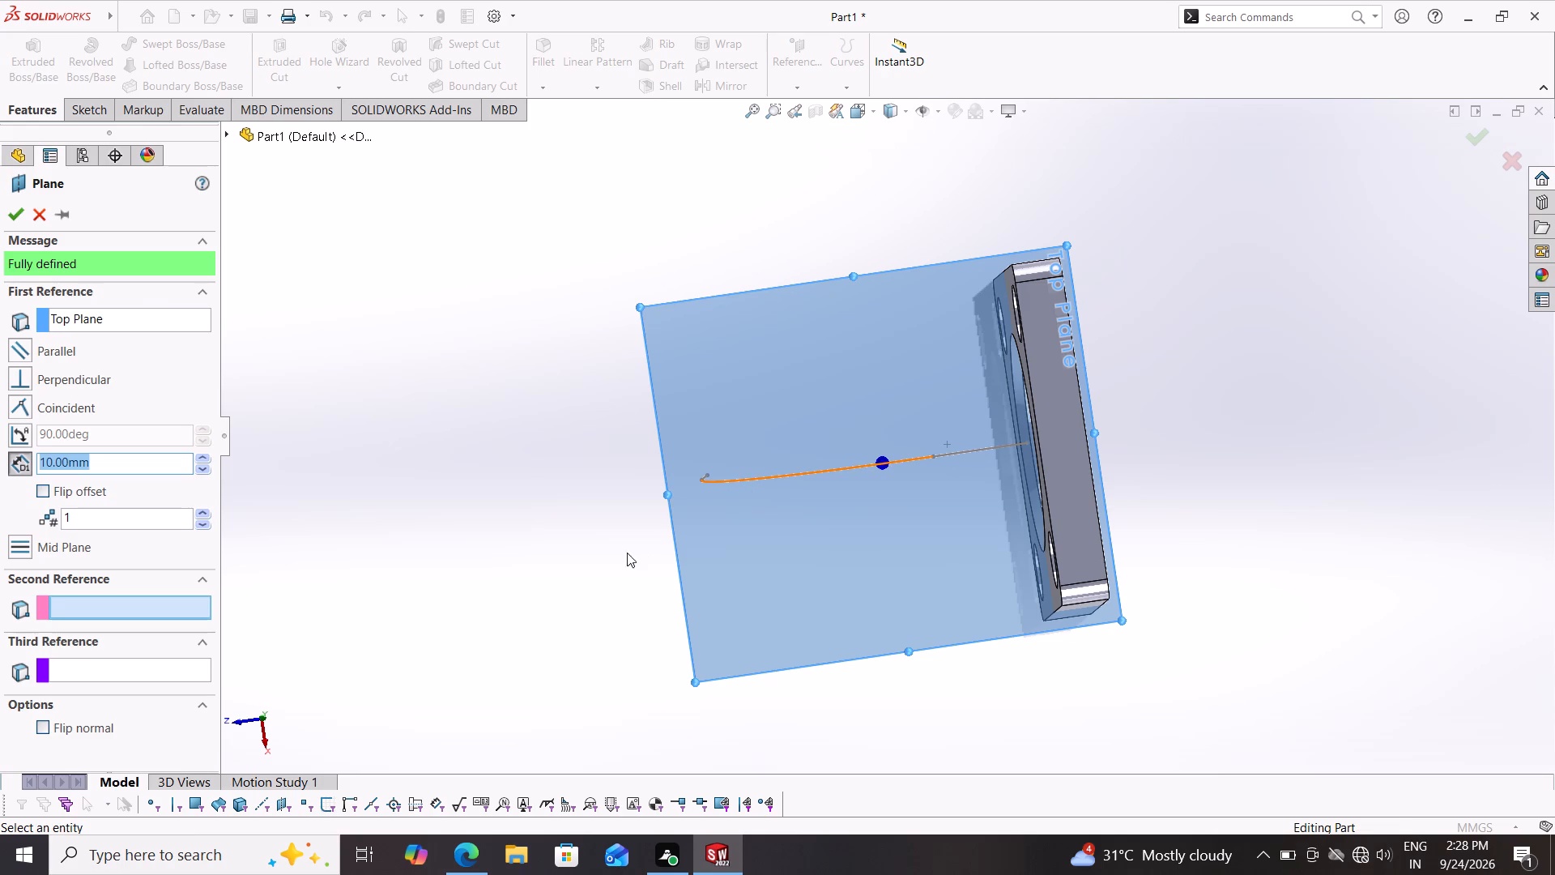
{"action": "middle_click_drag", "start_coordinate": [627, 553], "coordinate": [674, 473]}
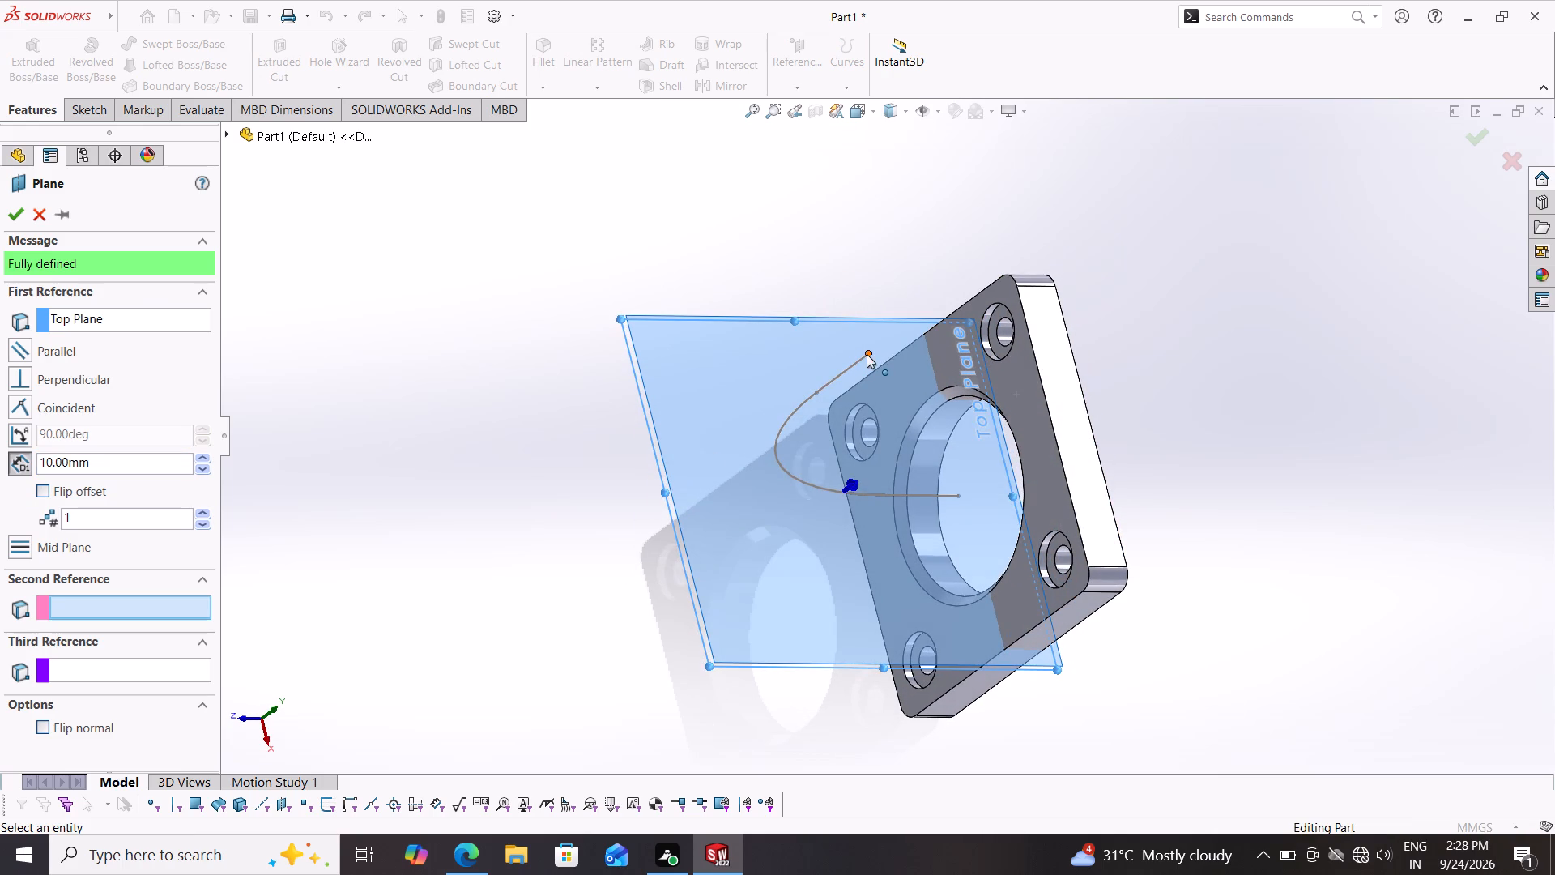
{"action": "left_click", "coordinate": [867, 354]}
{"action": "left_click", "coordinate": [12, 218]}
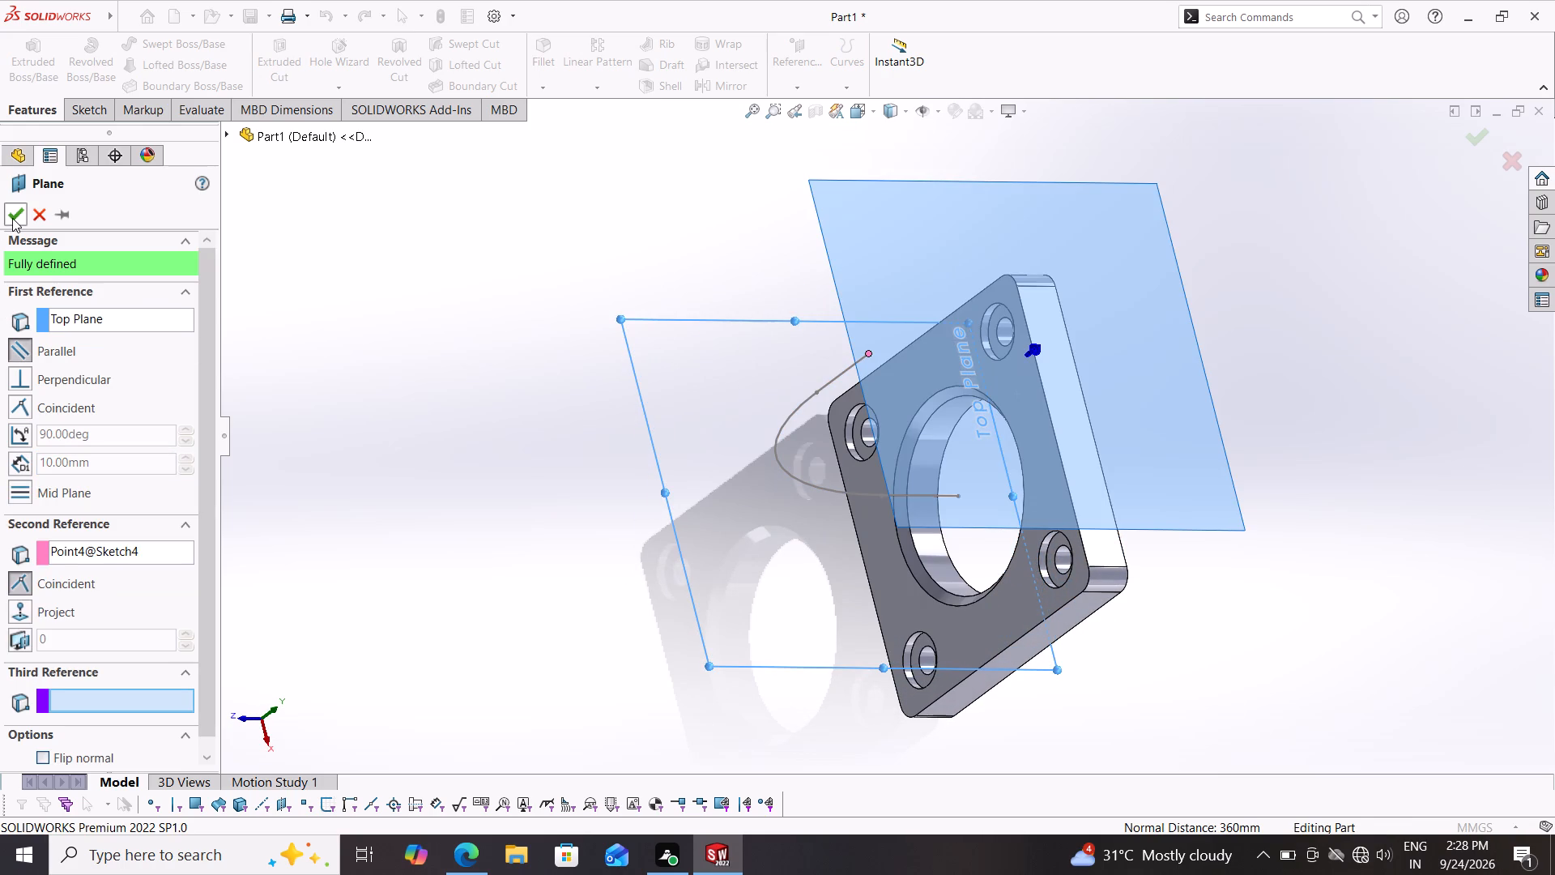
Sketch two concentric circles with radii of about 125 mm and 217 mm on the new plane, centred on the path's end.
{"action": "middle_click_drag", "start_coordinate": [481, 489], "coordinate": [446, 540]}
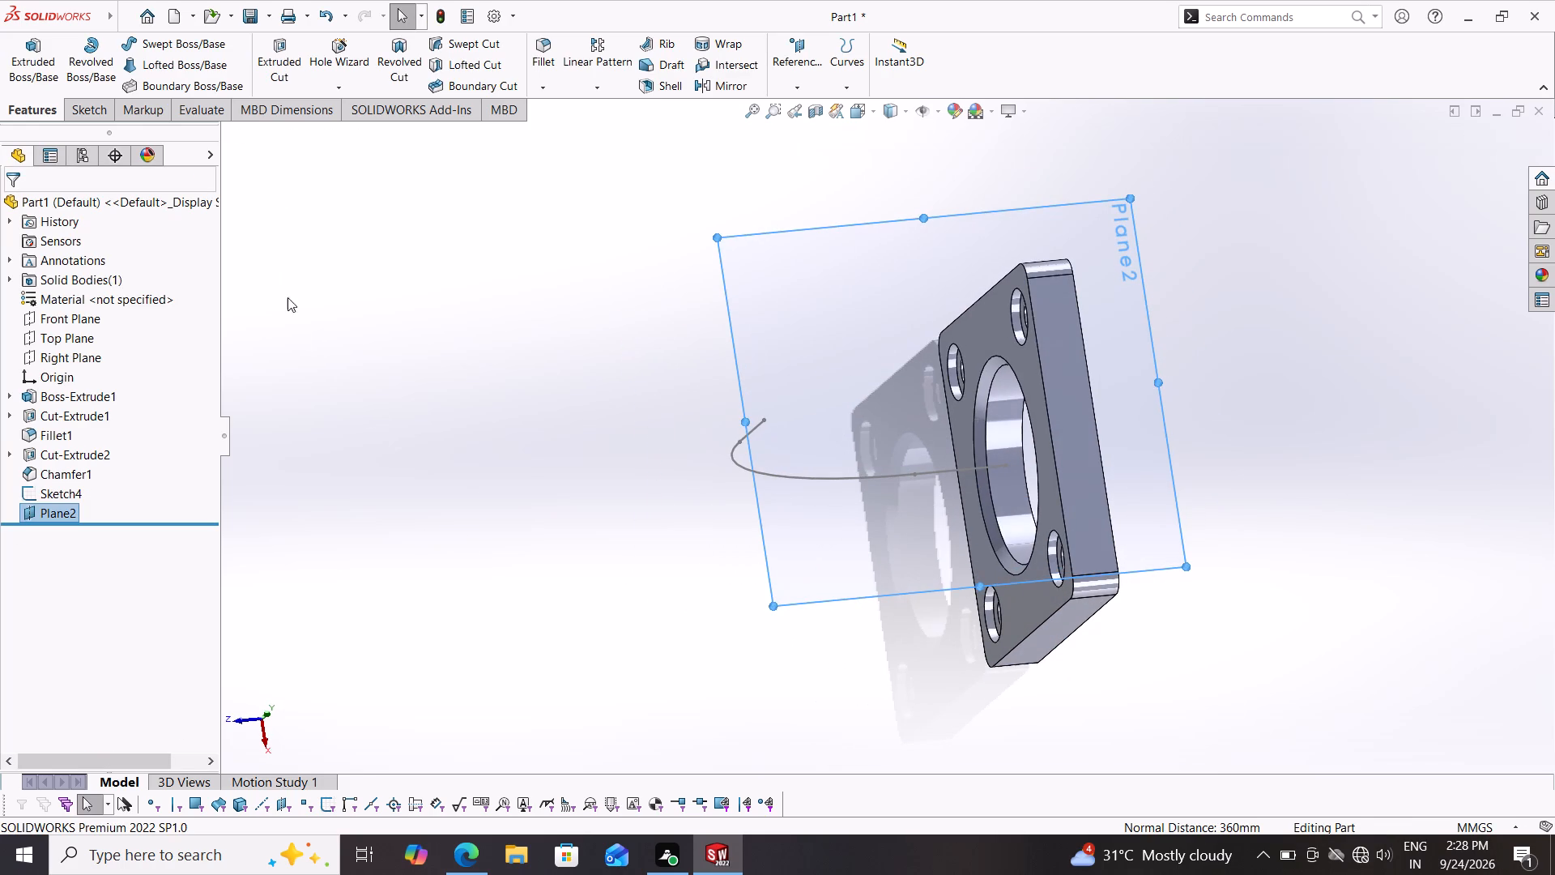
{"action": "left_click", "coordinate": [870, 359]}
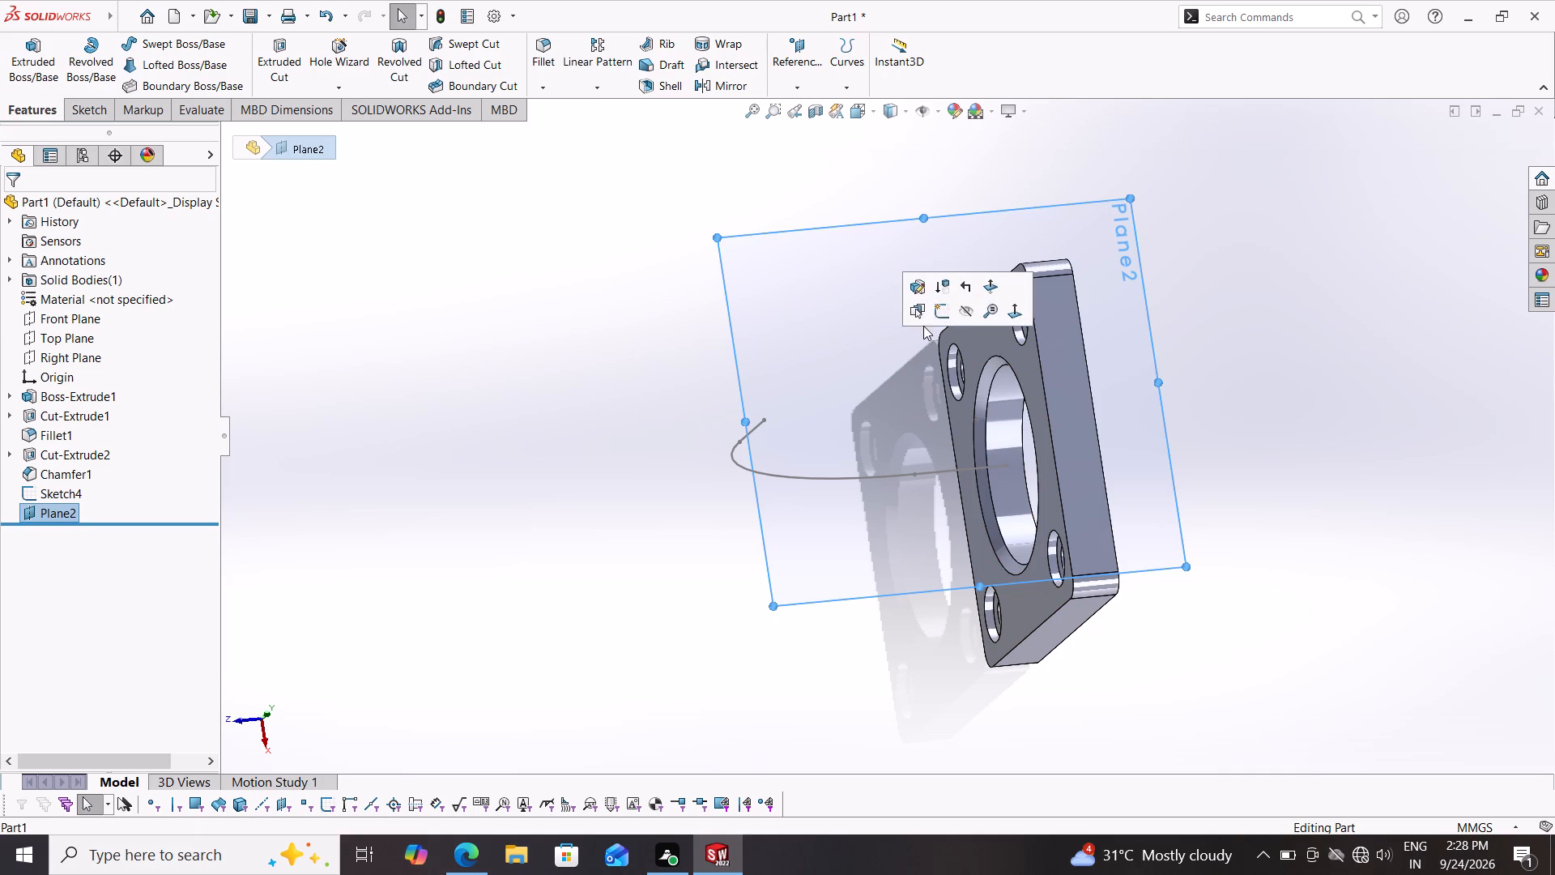
{"action": "left_click", "coordinate": [943, 311]}
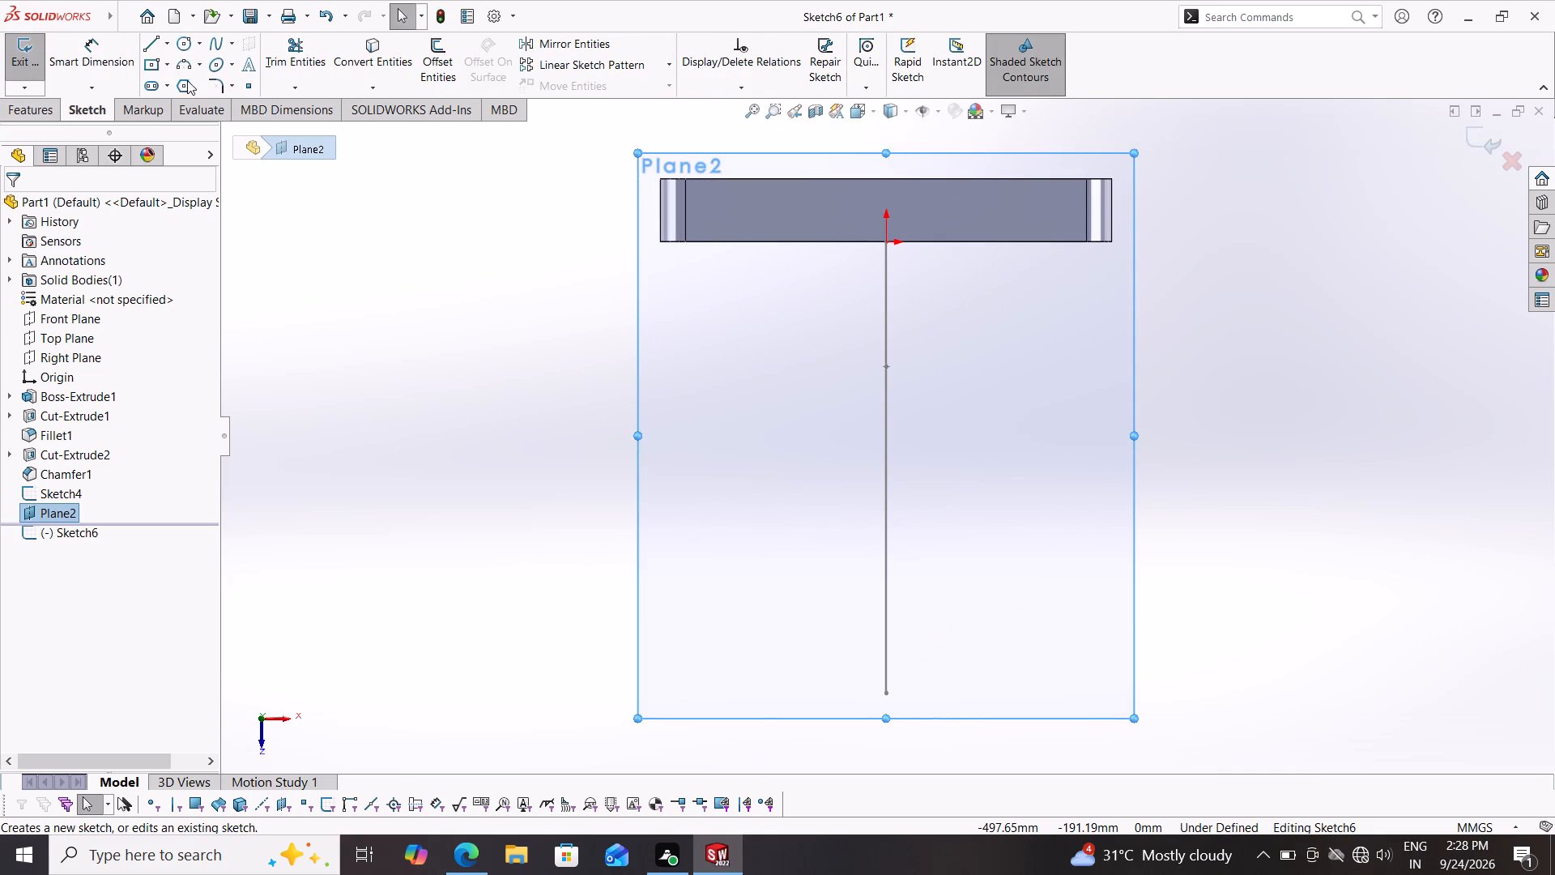
{"action": "left_click", "coordinate": [180, 49]}
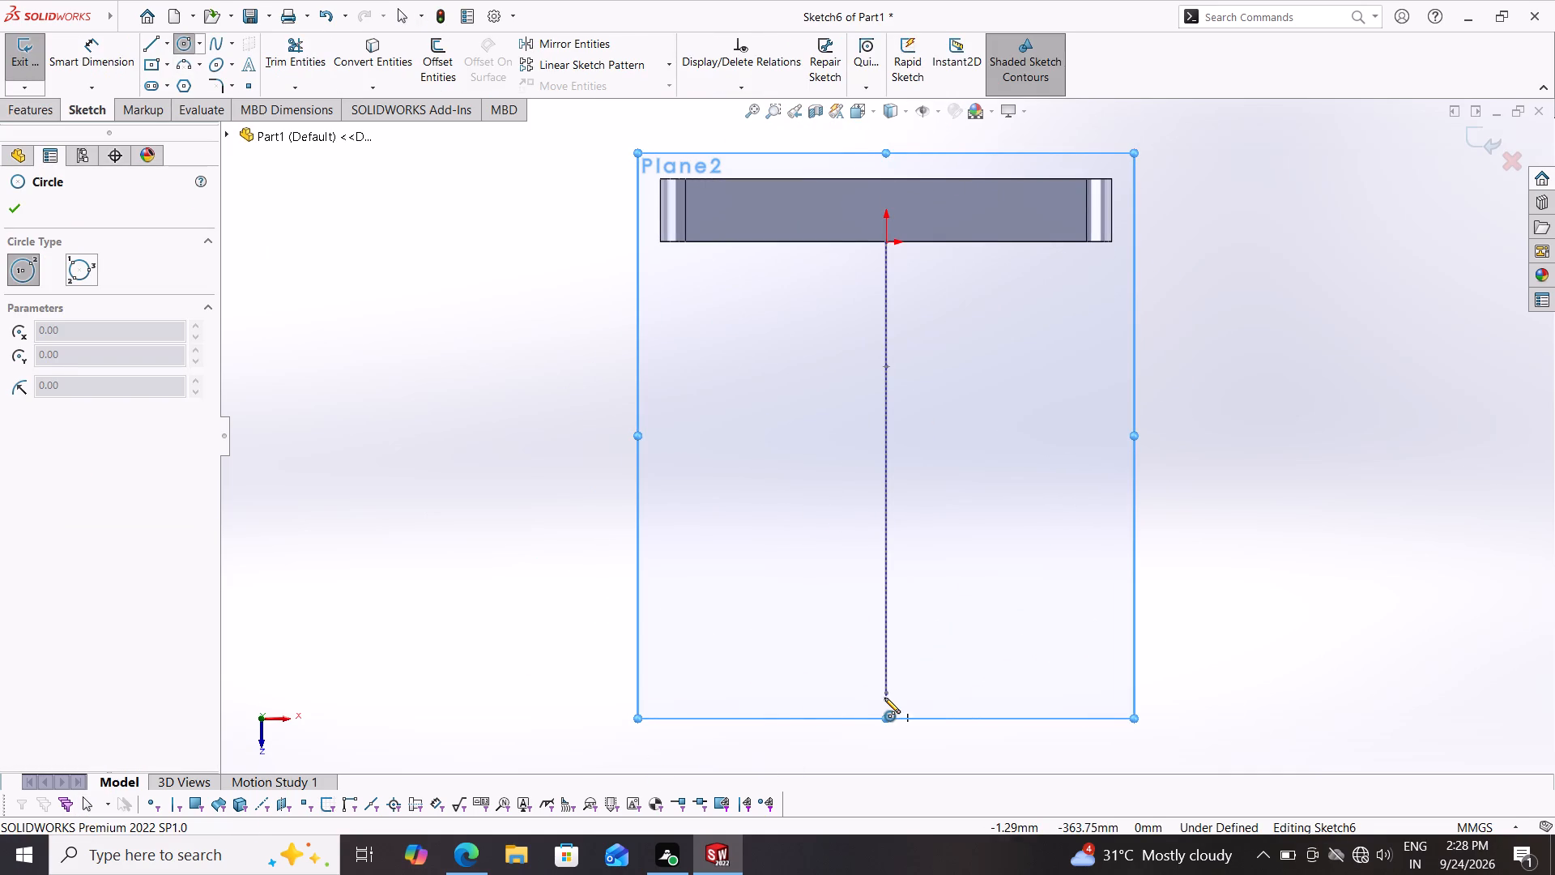
{"action": "left_click", "coordinate": [886, 694]}
{"action": "left_click", "coordinate": [985, 572]}
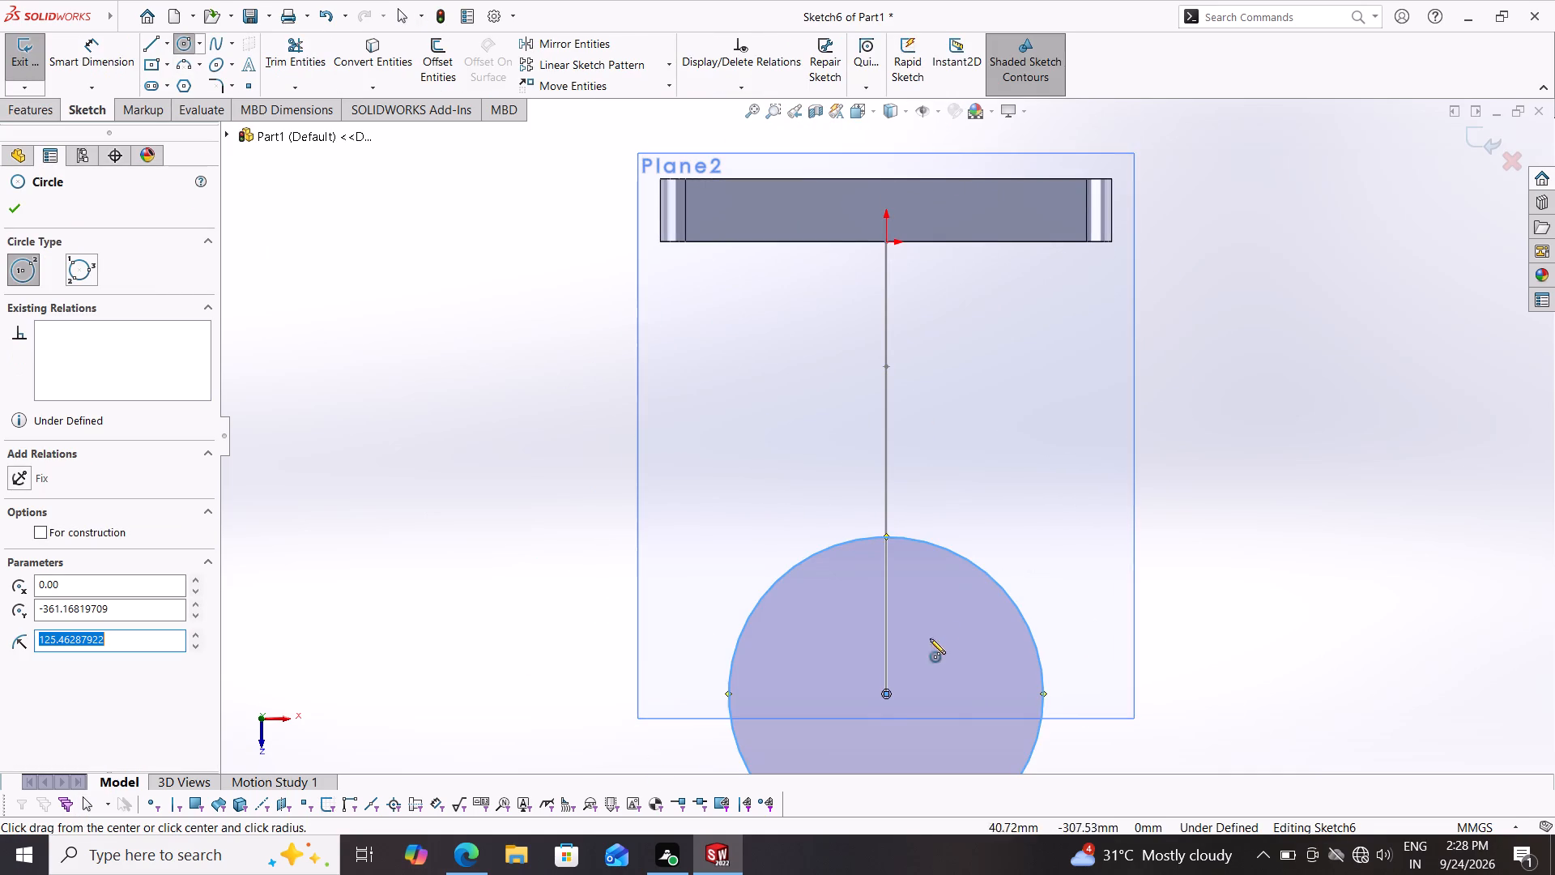
{"action": "left_click_drag", "start_coordinate": [882, 693], "coordinate": [893, 685]}
{"action": "left_click", "coordinate": [1071, 496]}
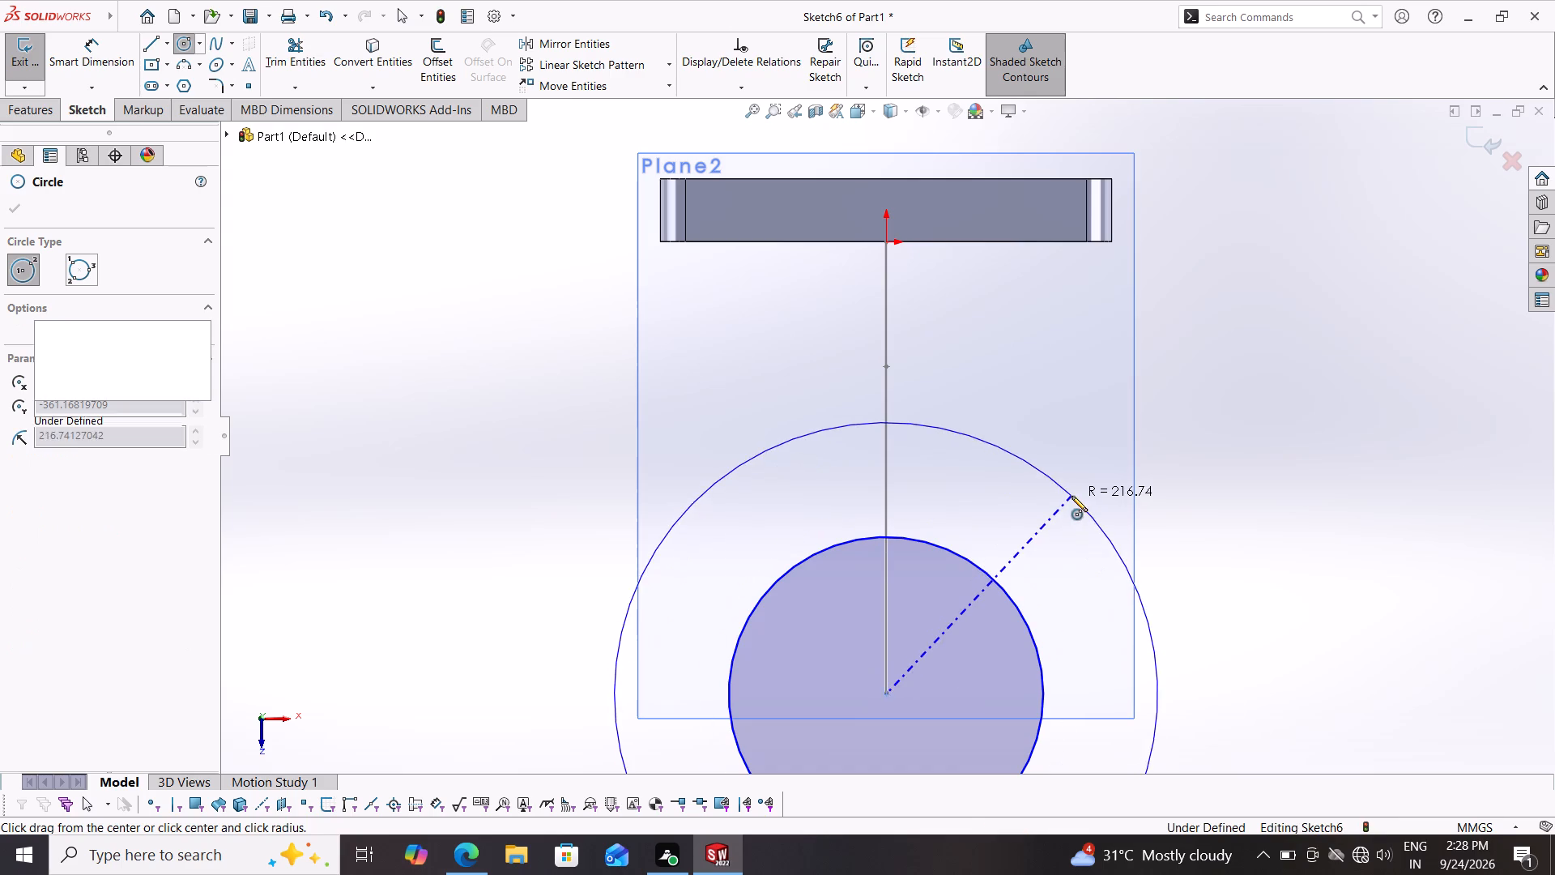
{"action": "scroll", "coordinate": [1099, 591], "scroll_direction": "down", "scroll_amount": 2}
{"action": "scroll", "coordinate": [1074, 627], "scroll_direction": "up", "scroll_amount": 2}
{"action": "scroll", "coordinate": [1073, 627], "scroll_direction": "down", "scroll_amount": 1}
{"action": "scroll", "coordinate": [898, 630], "scroll_direction": "up", "scroll_amount": 2}
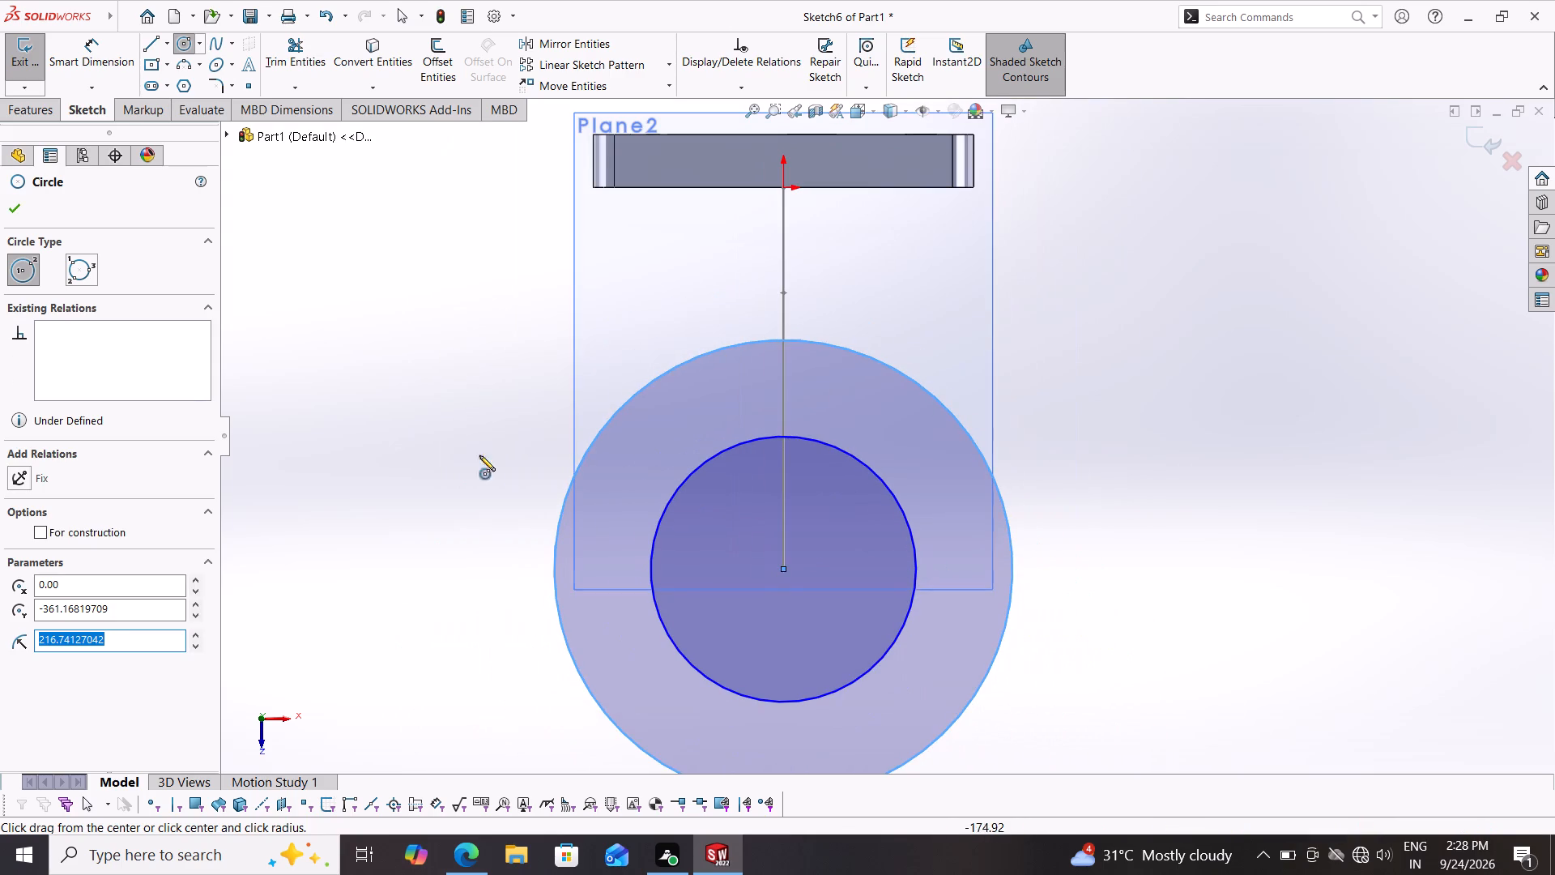
Dimension the inner circle's diameter as 210 mm and the outer circle's as 290 mm, and finish the sketch.
{"action": "left_click", "coordinate": [91, 46]}
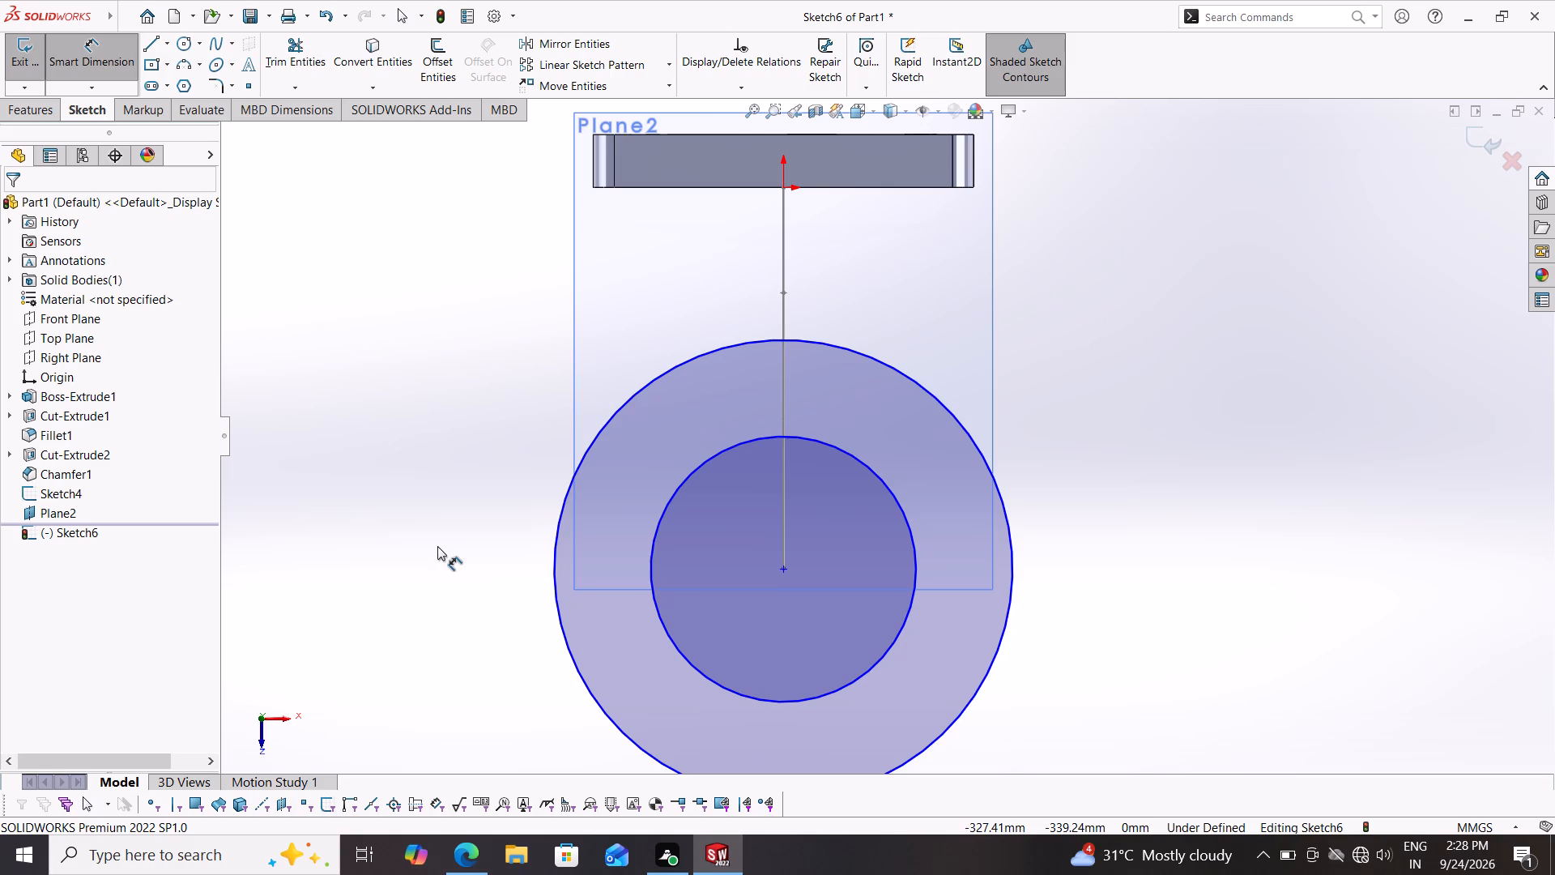
{"action": "left_click", "coordinate": [908, 520]}
{"action": "left_click", "coordinate": [1144, 561]}
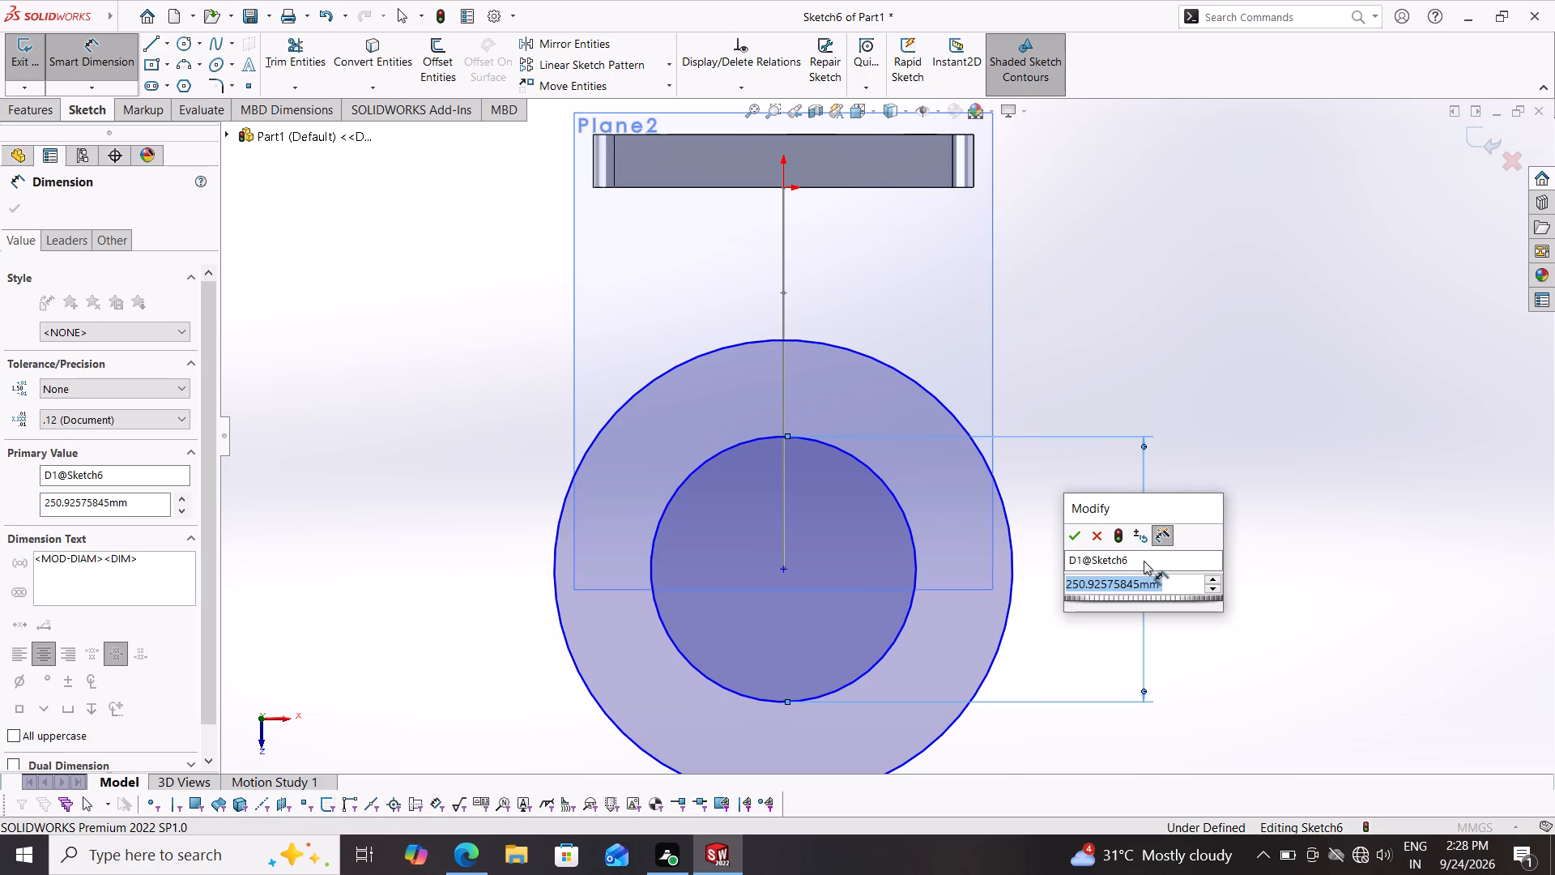
{"action": "type", "text": "210"}
{"action": "key", "text": "Return"}
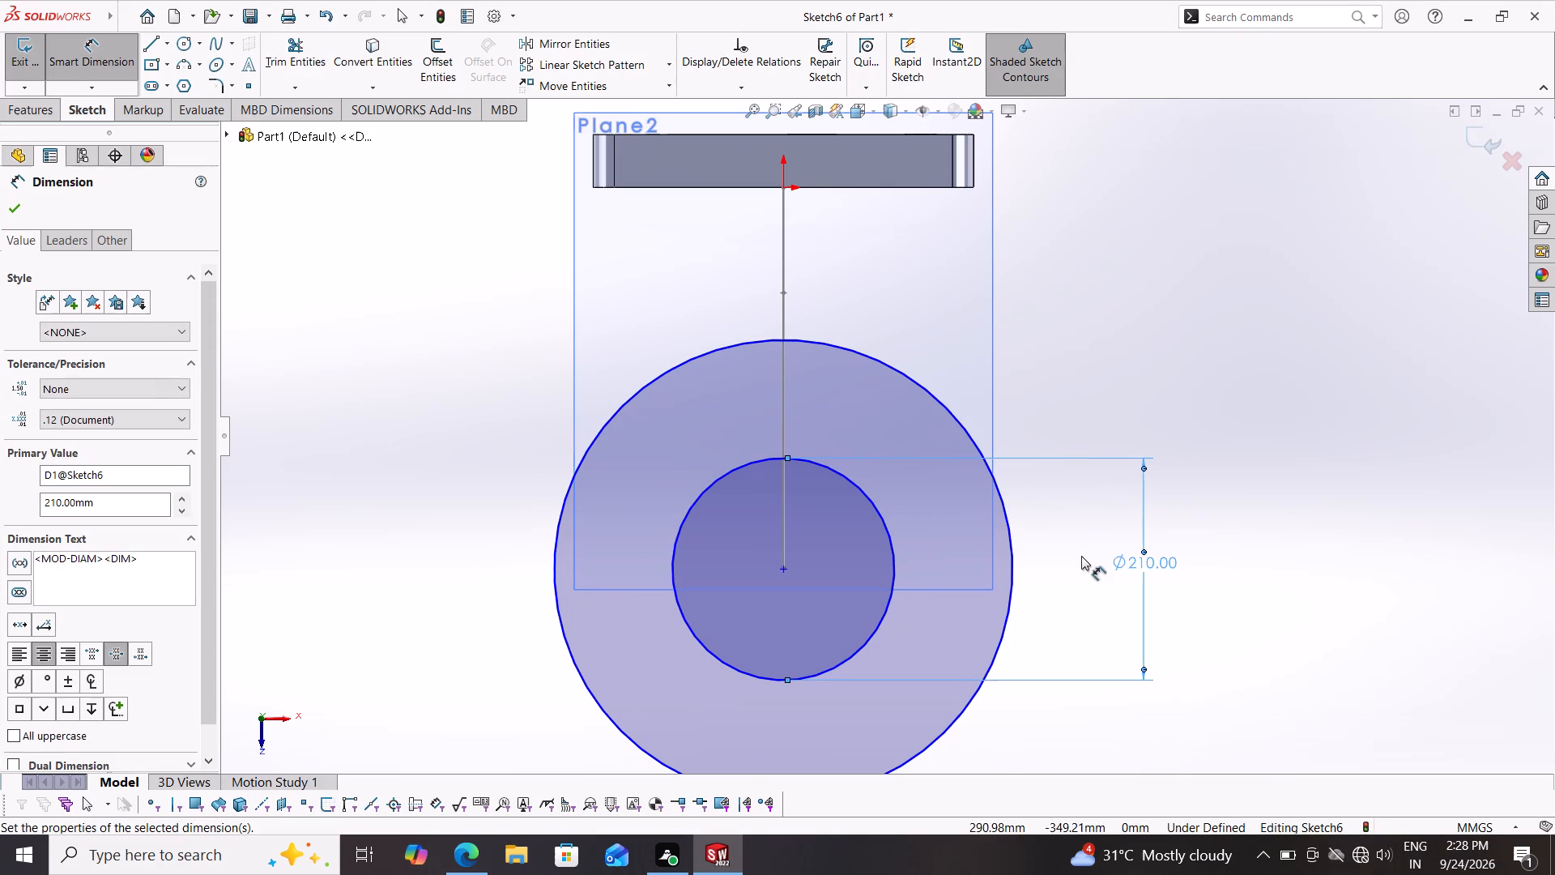
{"action": "left_click", "coordinate": [1017, 566]}
{"action": "left_click", "coordinate": [1319, 560]}
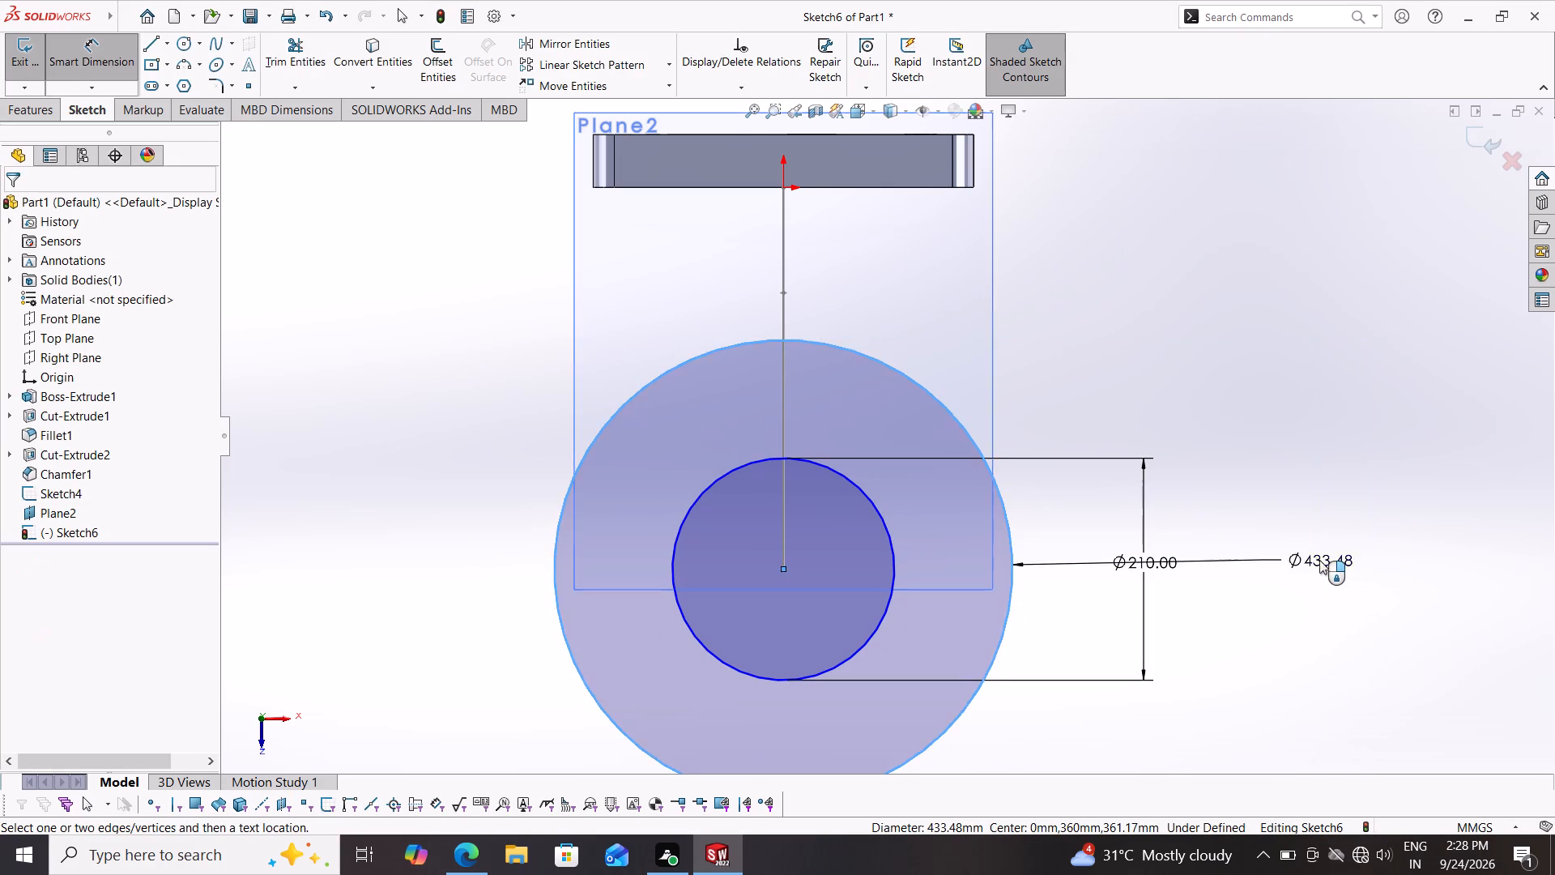
{"action": "key", "text": "2"}
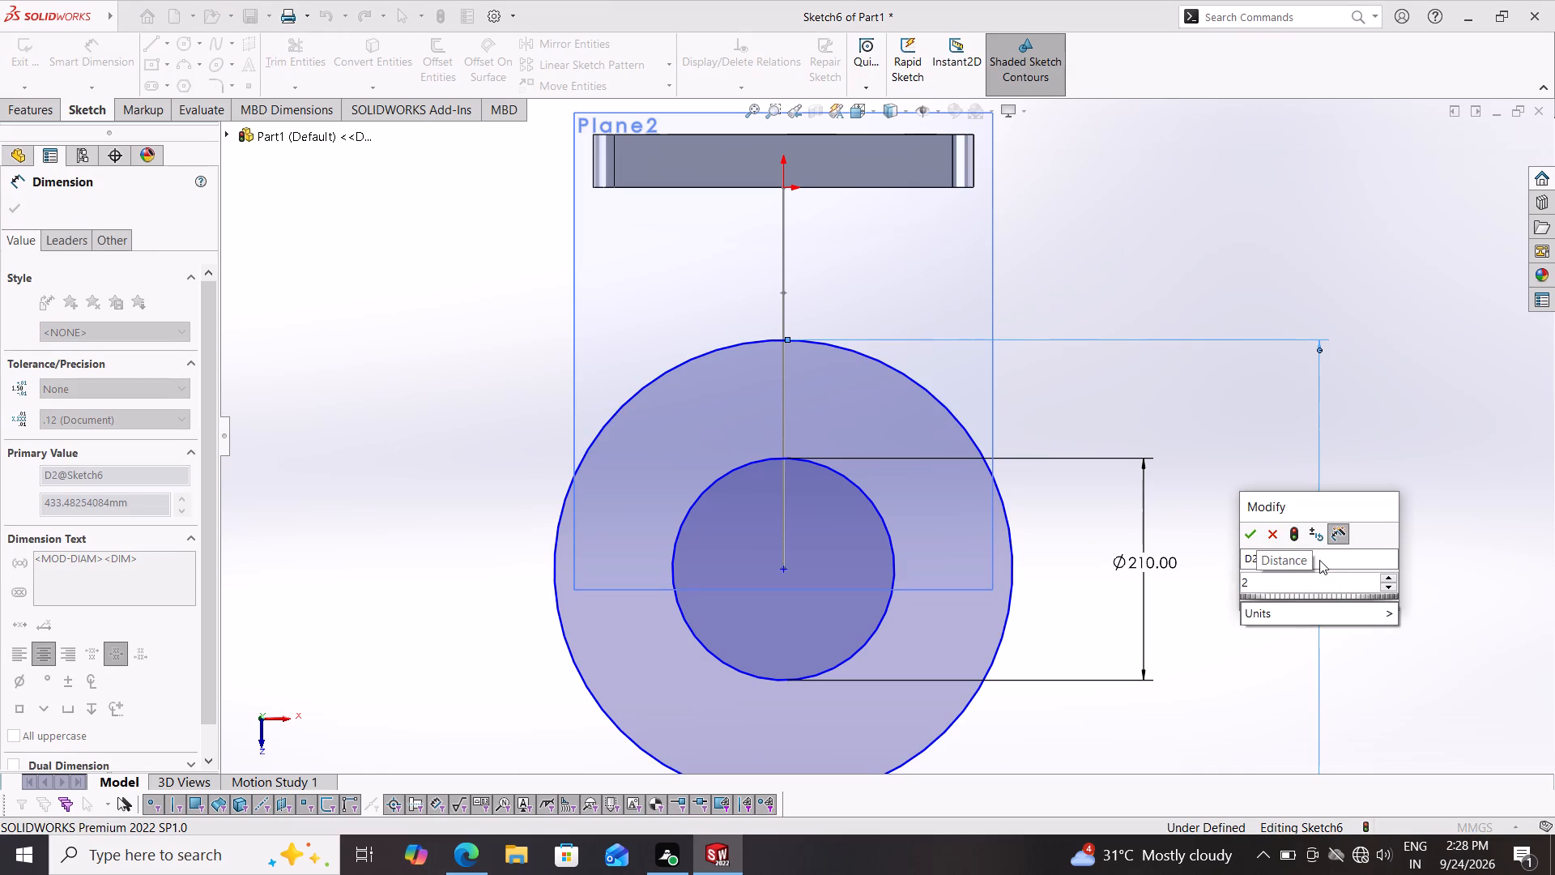
{"action": "type", "text": "80"}
{"action": "key", "text": "BackSpace"}
{"action": "key", "text": "BackSpace"}
{"action": "type", "text": "90"}
{"action": "key", "text": "Return"}
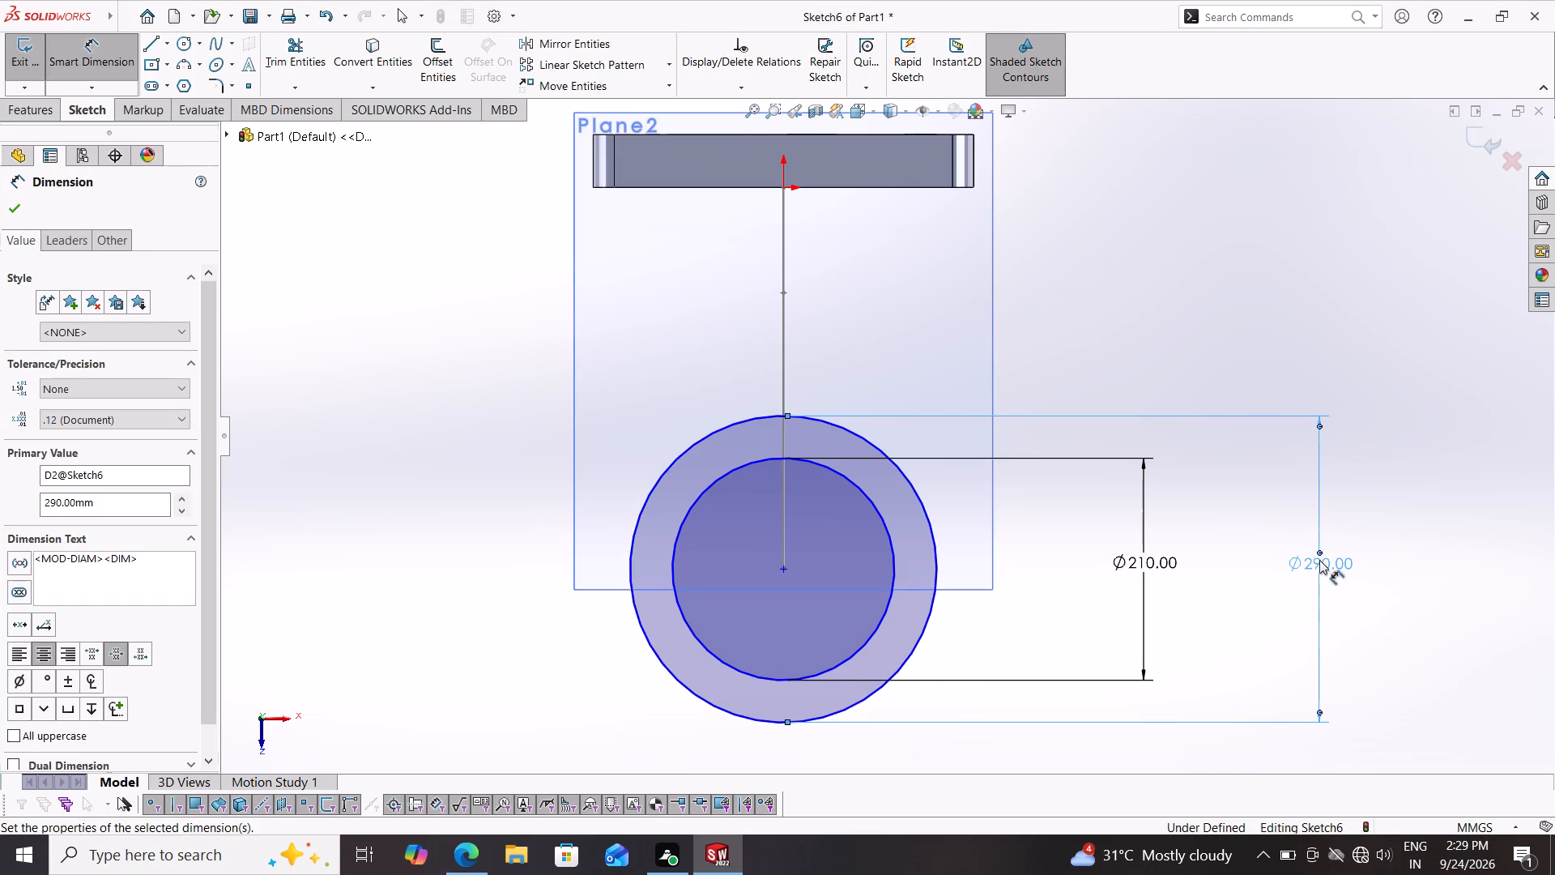
{"action": "left_click", "coordinate": [2, 210]}
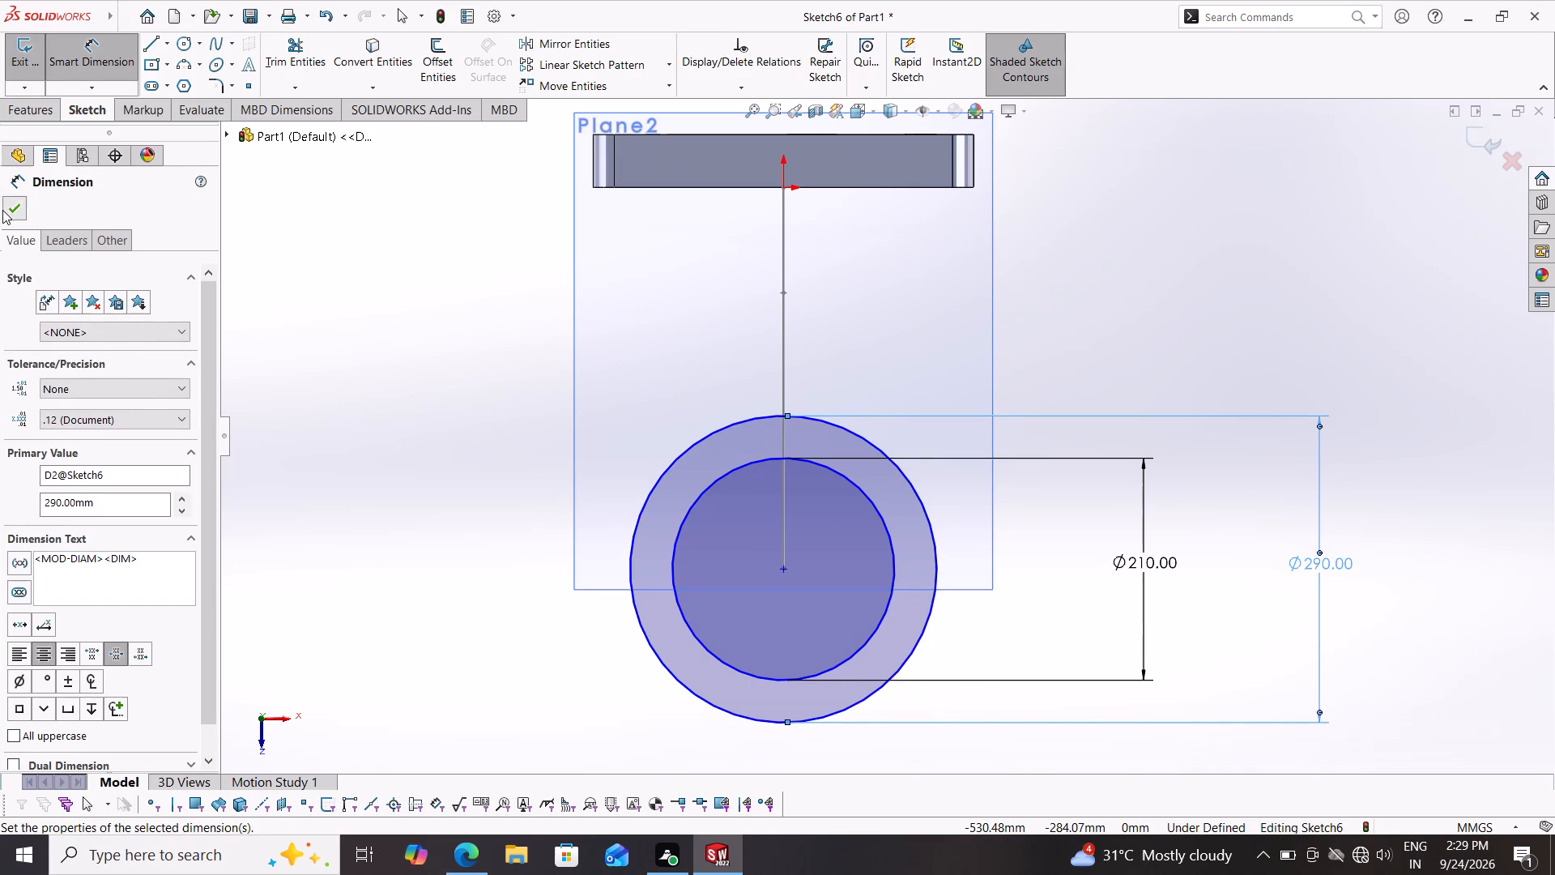
{"action": "left_click", "coordinate": [40, 107]}
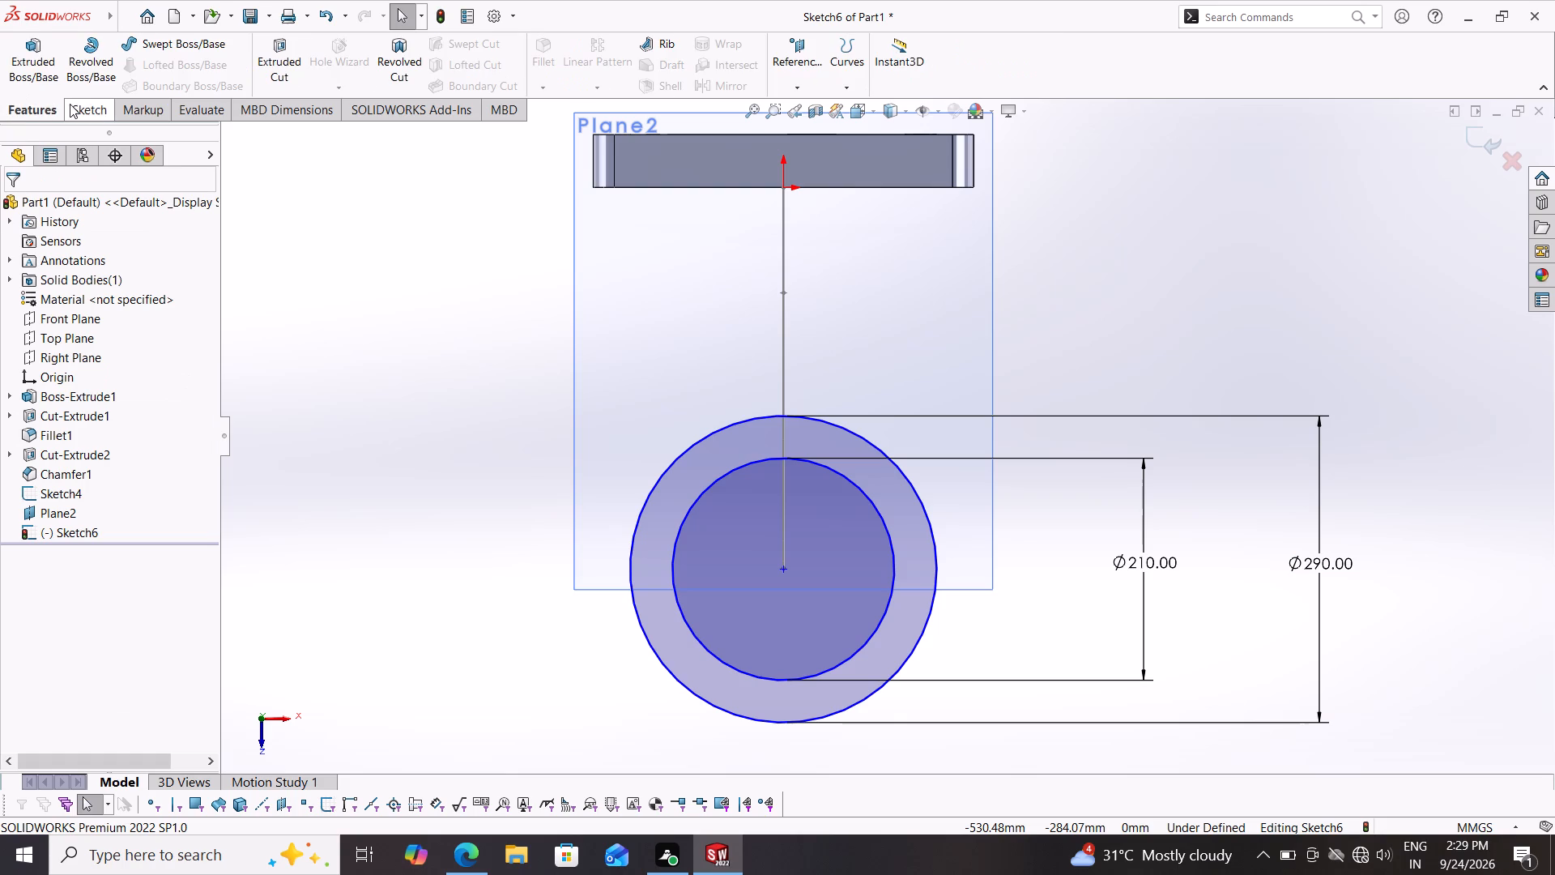
{"action": "left_click", "coordinate": [1475, 144]}
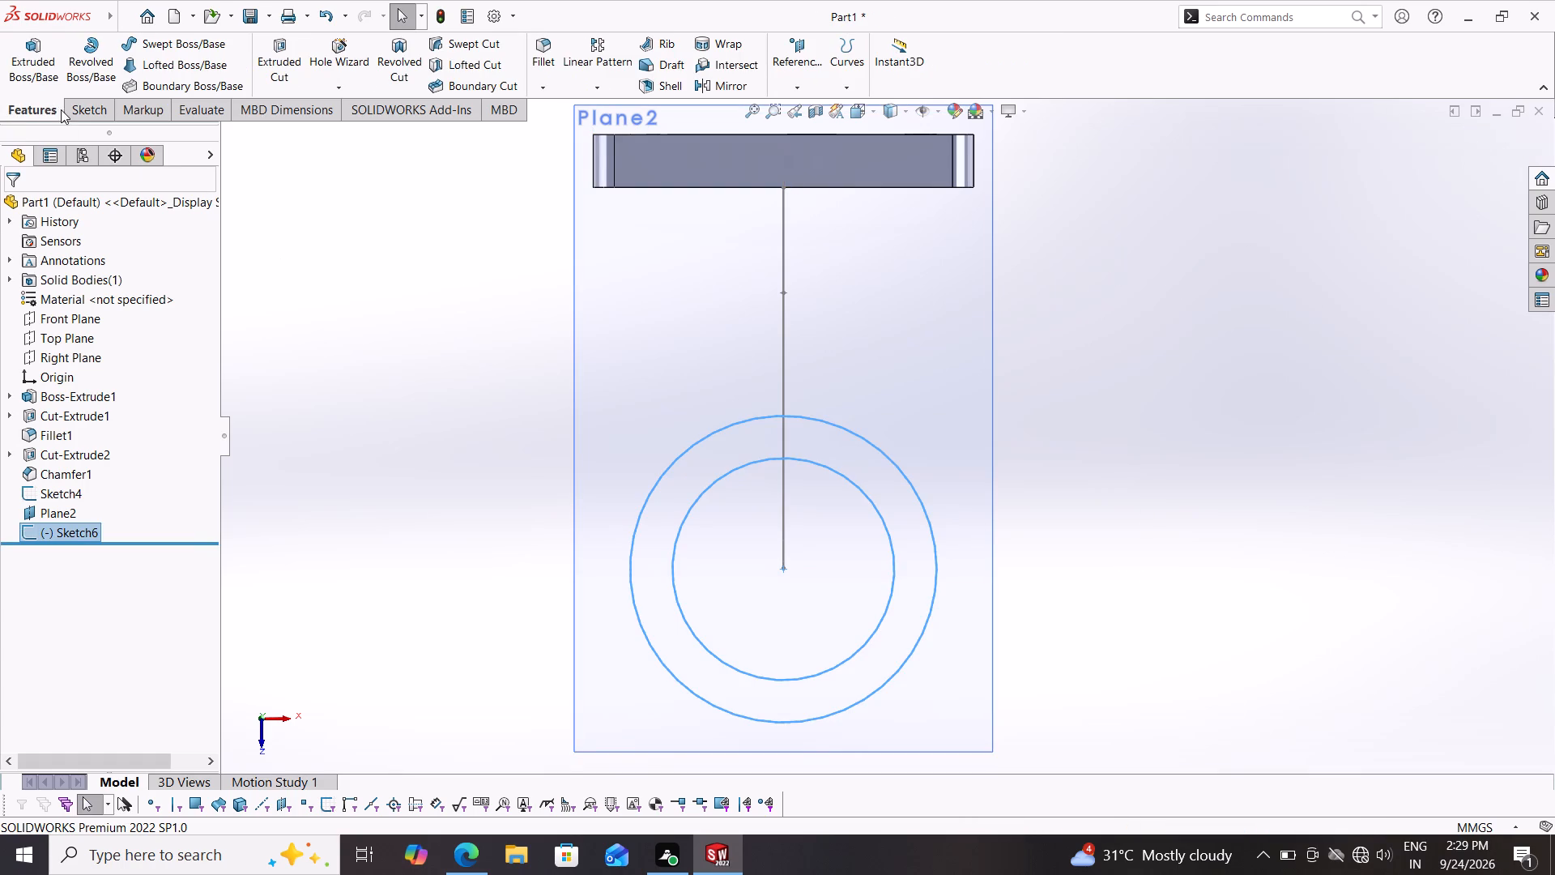
Sweep the concentric-circle profile along the bend path to form the hollow pipe bend.
{"action": "left_click", "coordinate": [158, 49]}
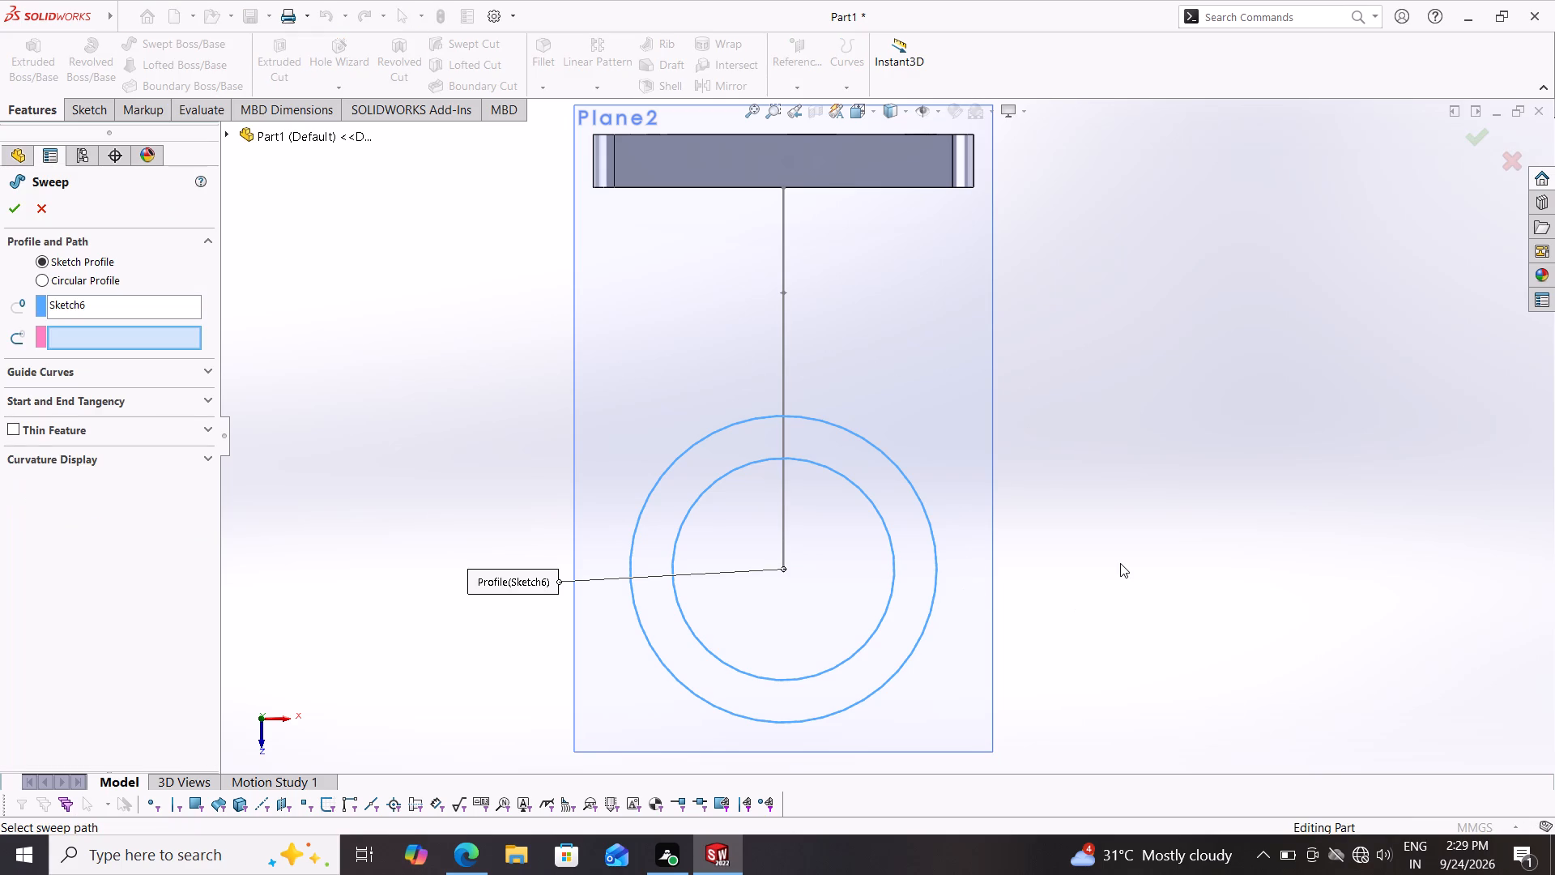
{"action": "middle_click_drag", "start_coordinate": [1120, 563], "coordinate": [987, 514]}
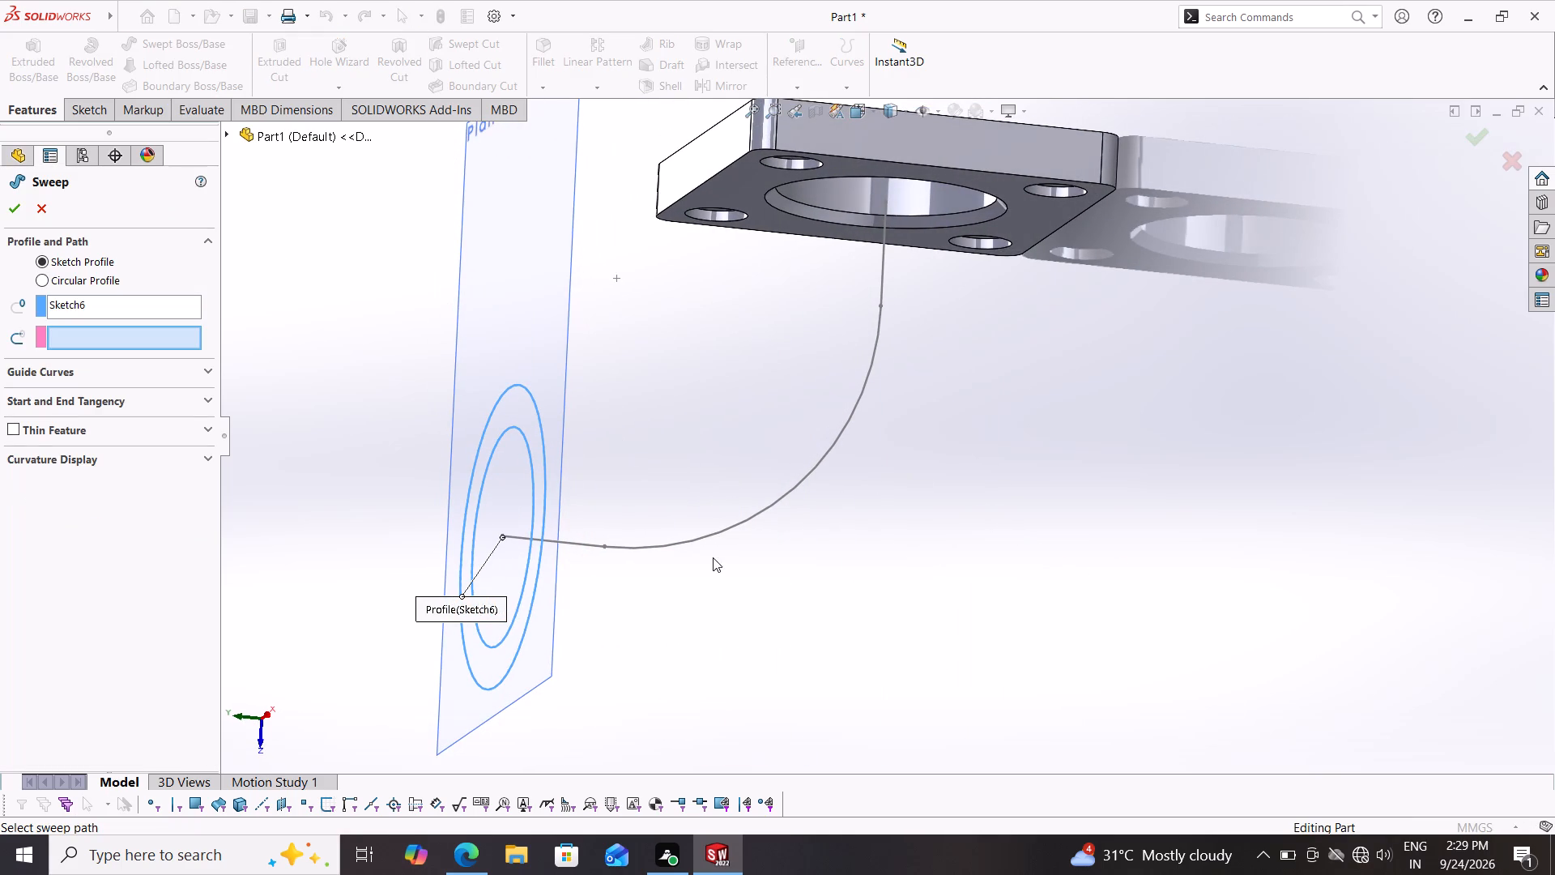
{"action": "left_click", "coordinate": [717, 535]}
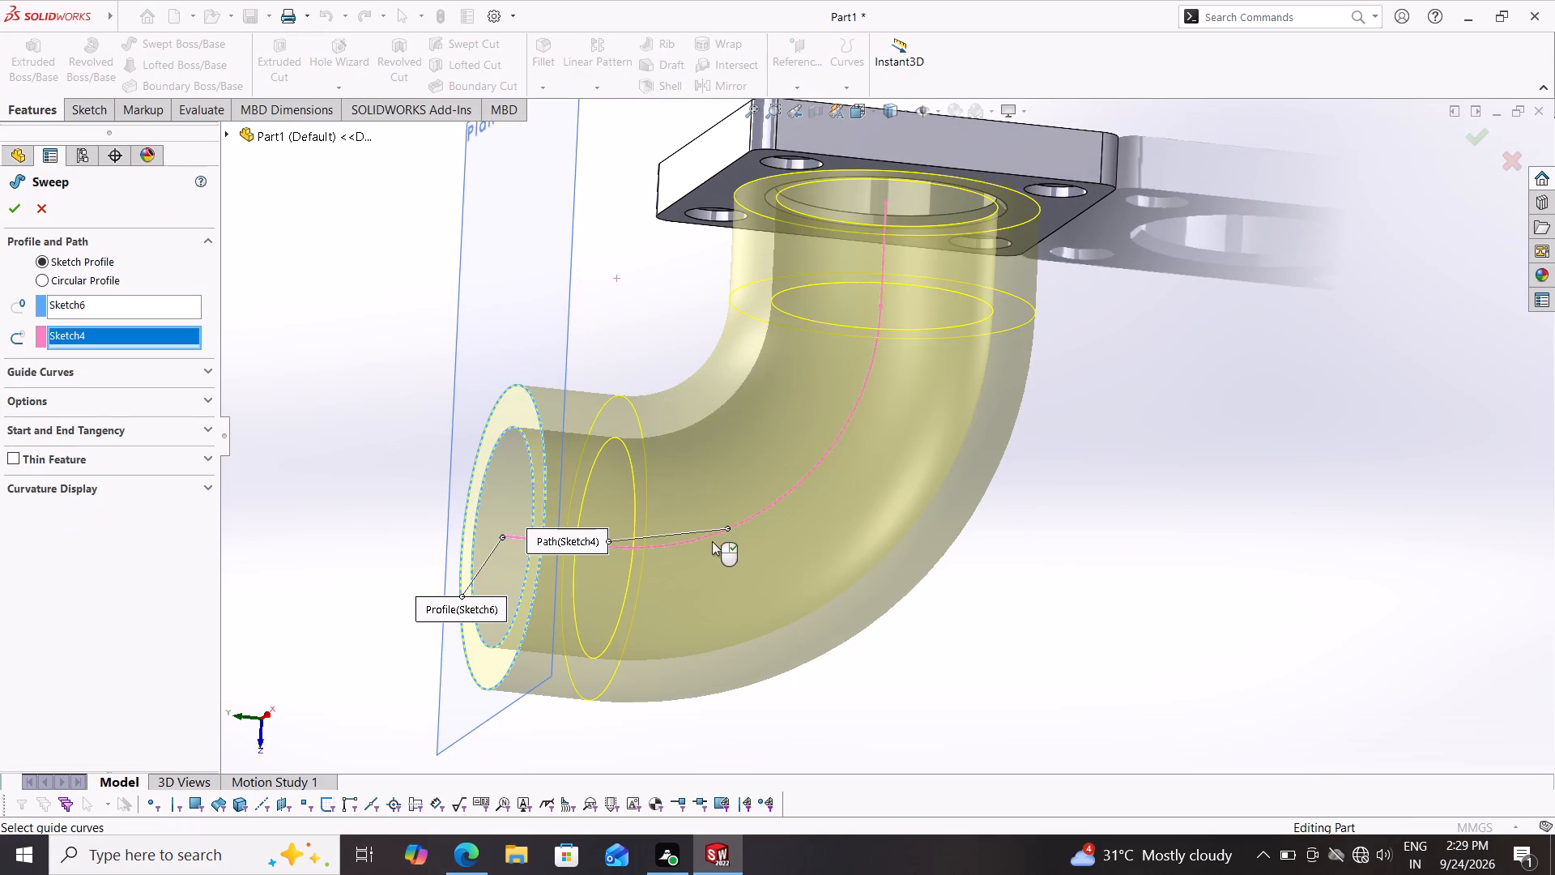
{"action": "left_click", "coordinate": [10, 200]}
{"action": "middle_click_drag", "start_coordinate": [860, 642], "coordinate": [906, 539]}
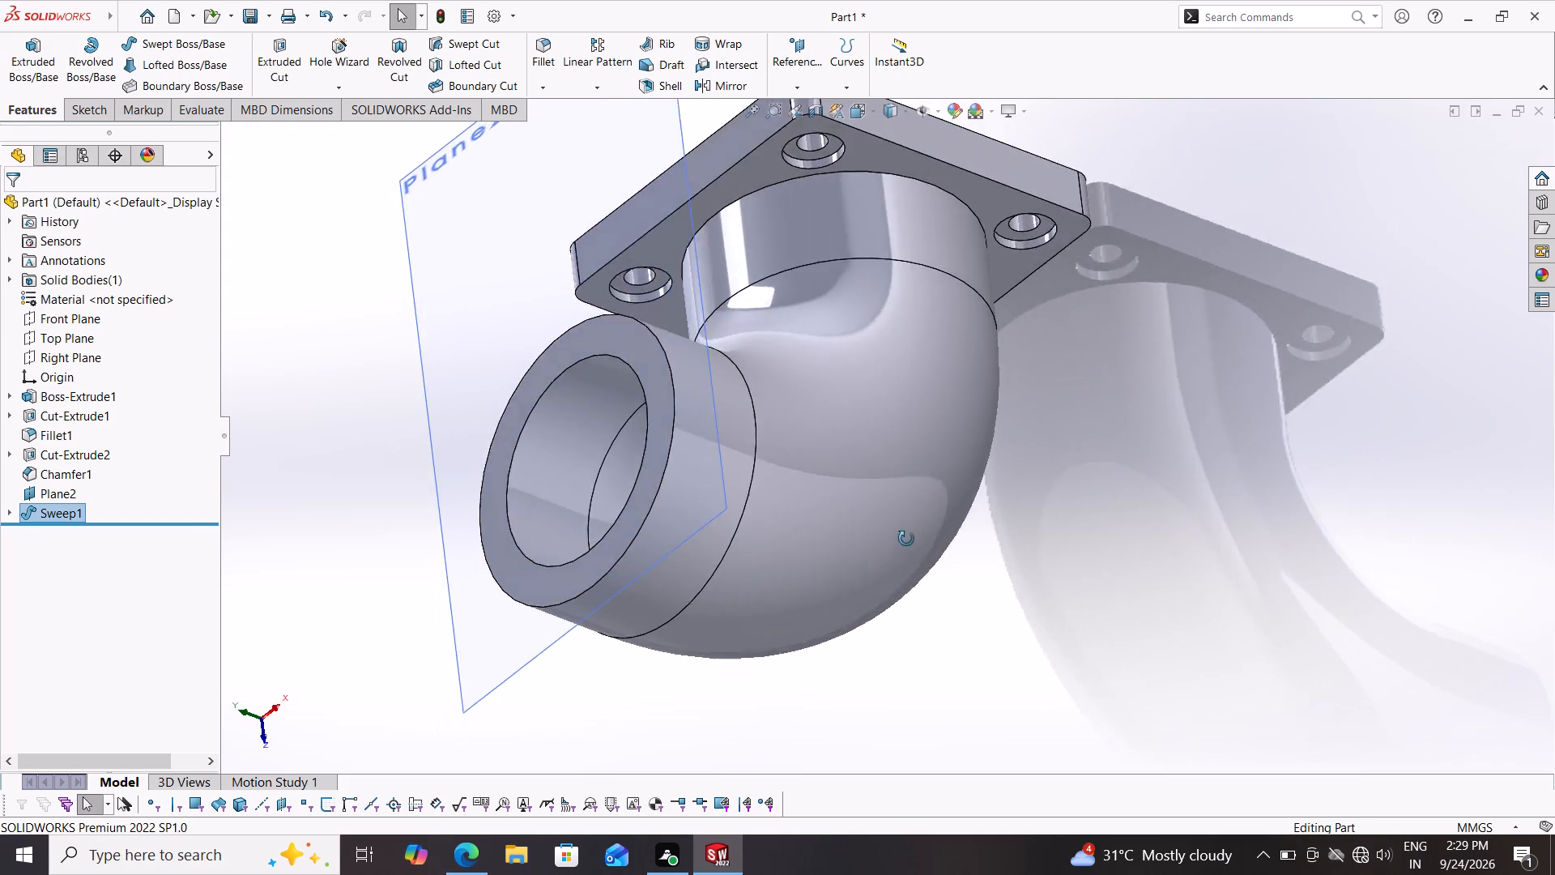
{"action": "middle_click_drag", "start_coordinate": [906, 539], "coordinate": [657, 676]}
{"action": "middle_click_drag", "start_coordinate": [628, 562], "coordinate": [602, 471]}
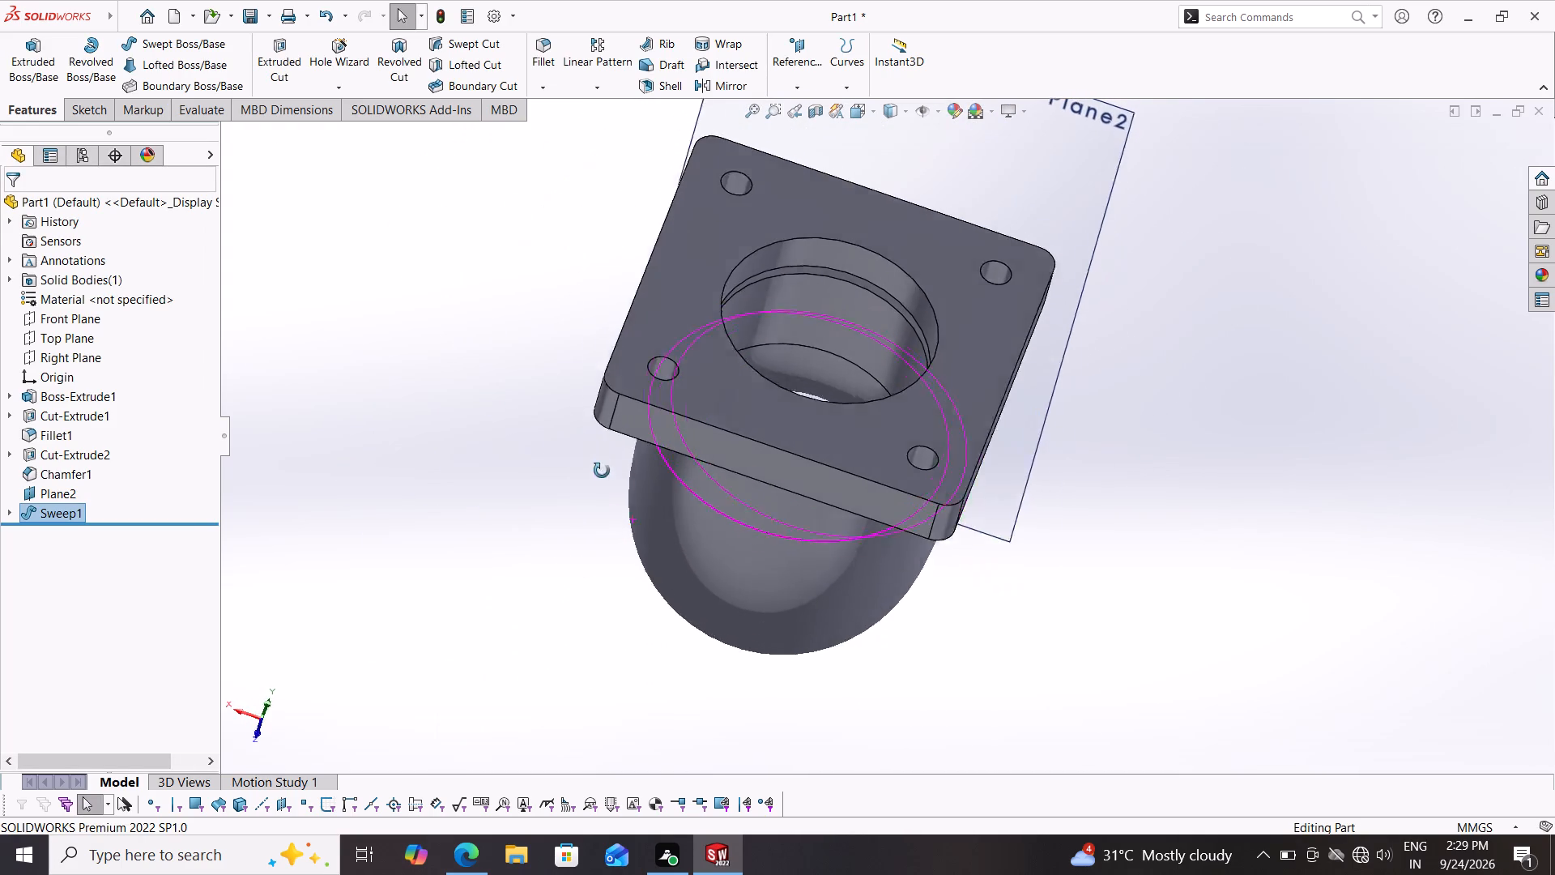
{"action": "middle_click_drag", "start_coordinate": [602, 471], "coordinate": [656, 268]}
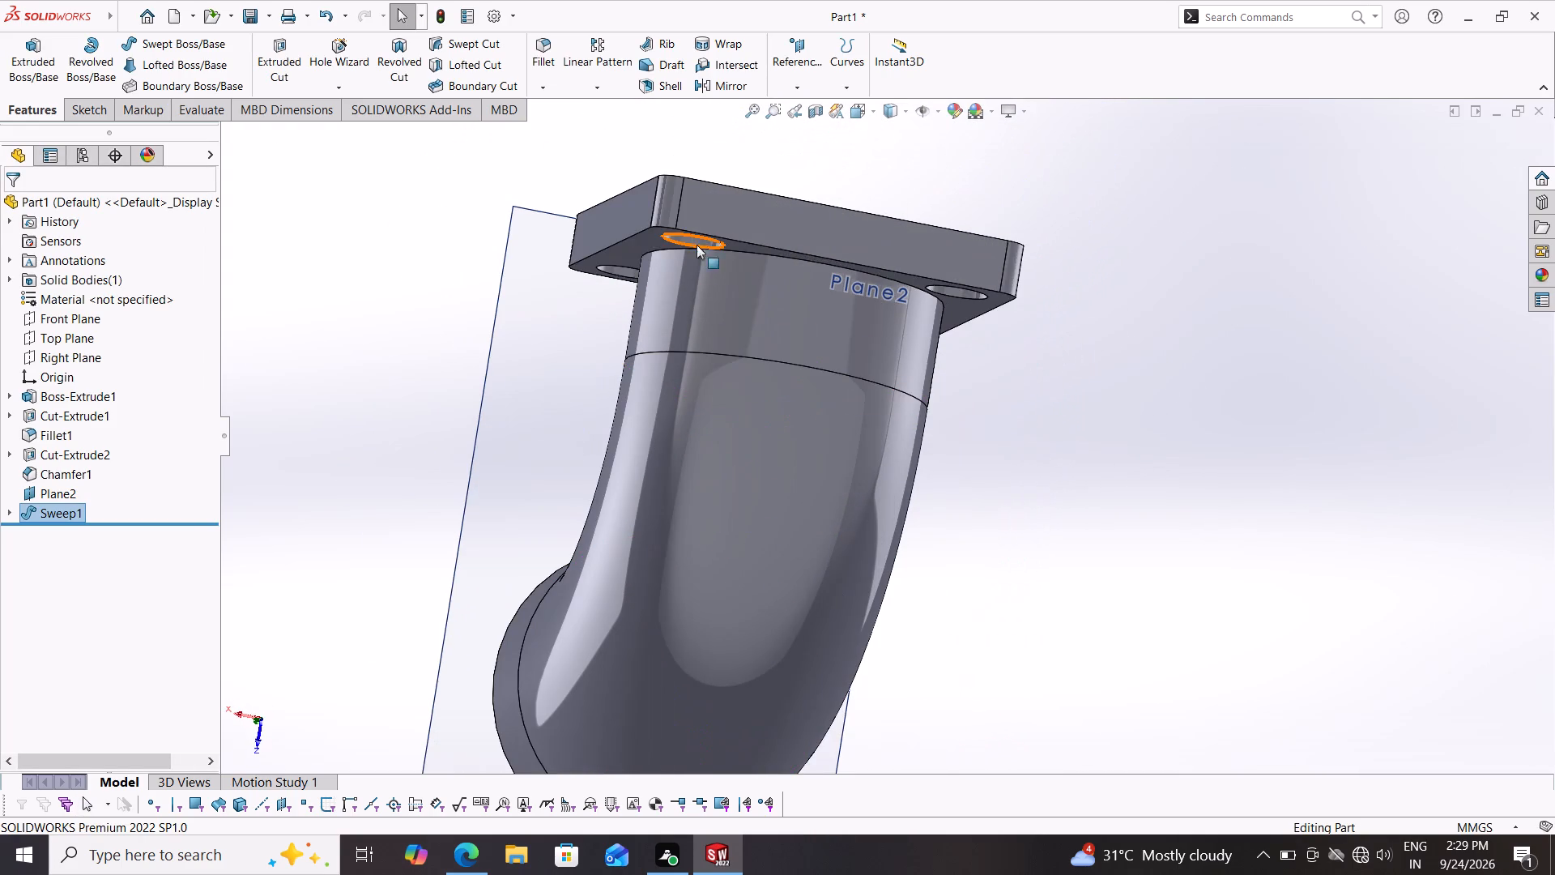
Inspect the swept pipe bend and its junction with the square flange from several sides.
{"action": "middle_click_drag", "start_coordinate": [552, 407], "coordinate": [762, 649]}
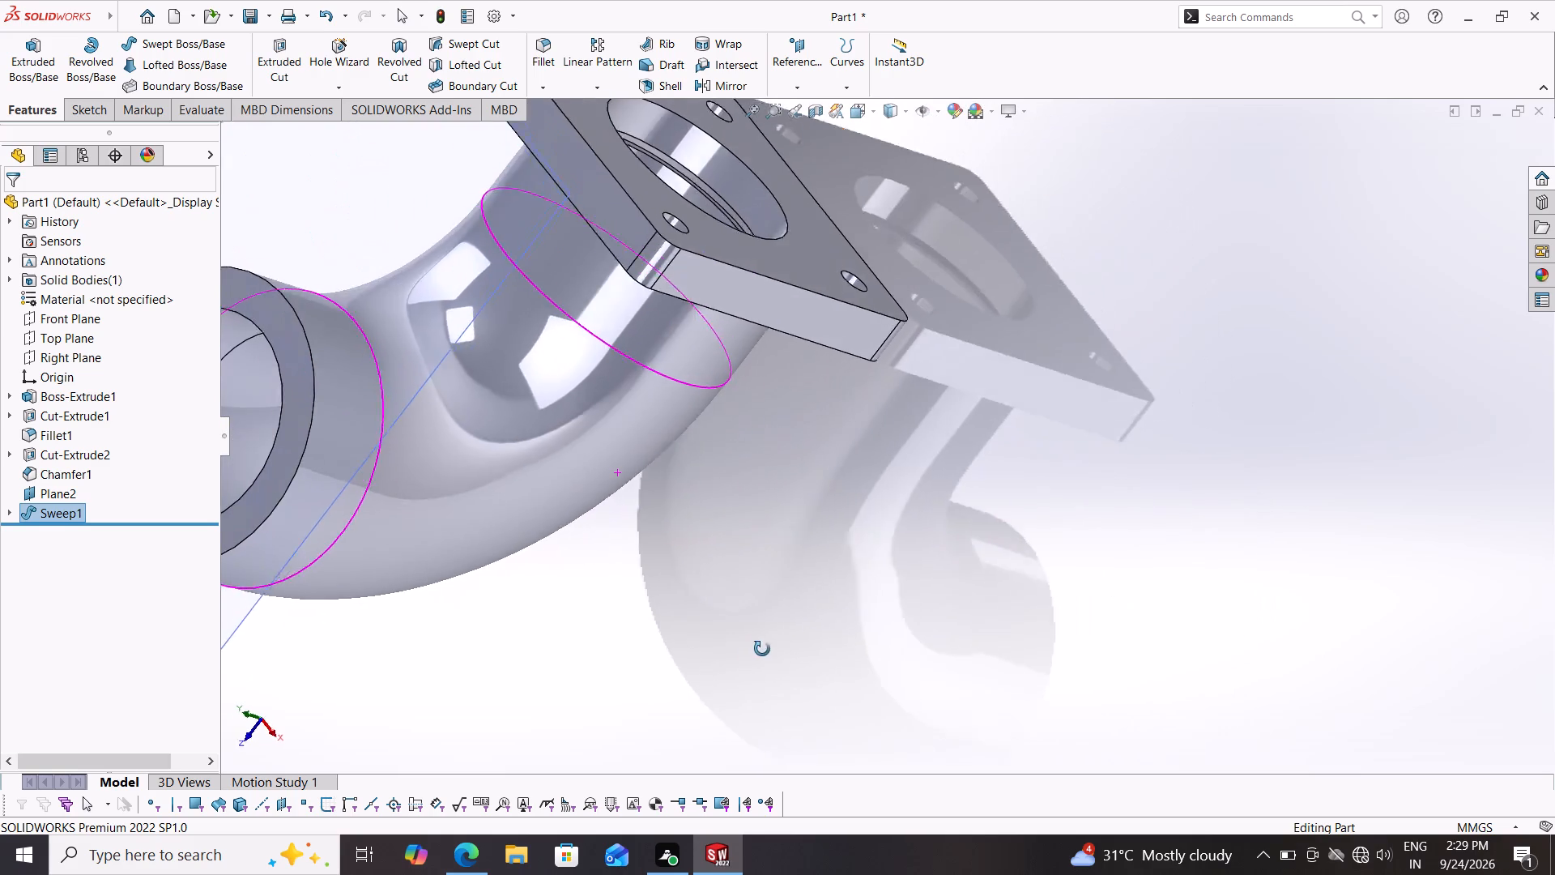
{"action": "middle_click_drag", "start_coordinate": [762, 649], "coordinate": [675, 630]}
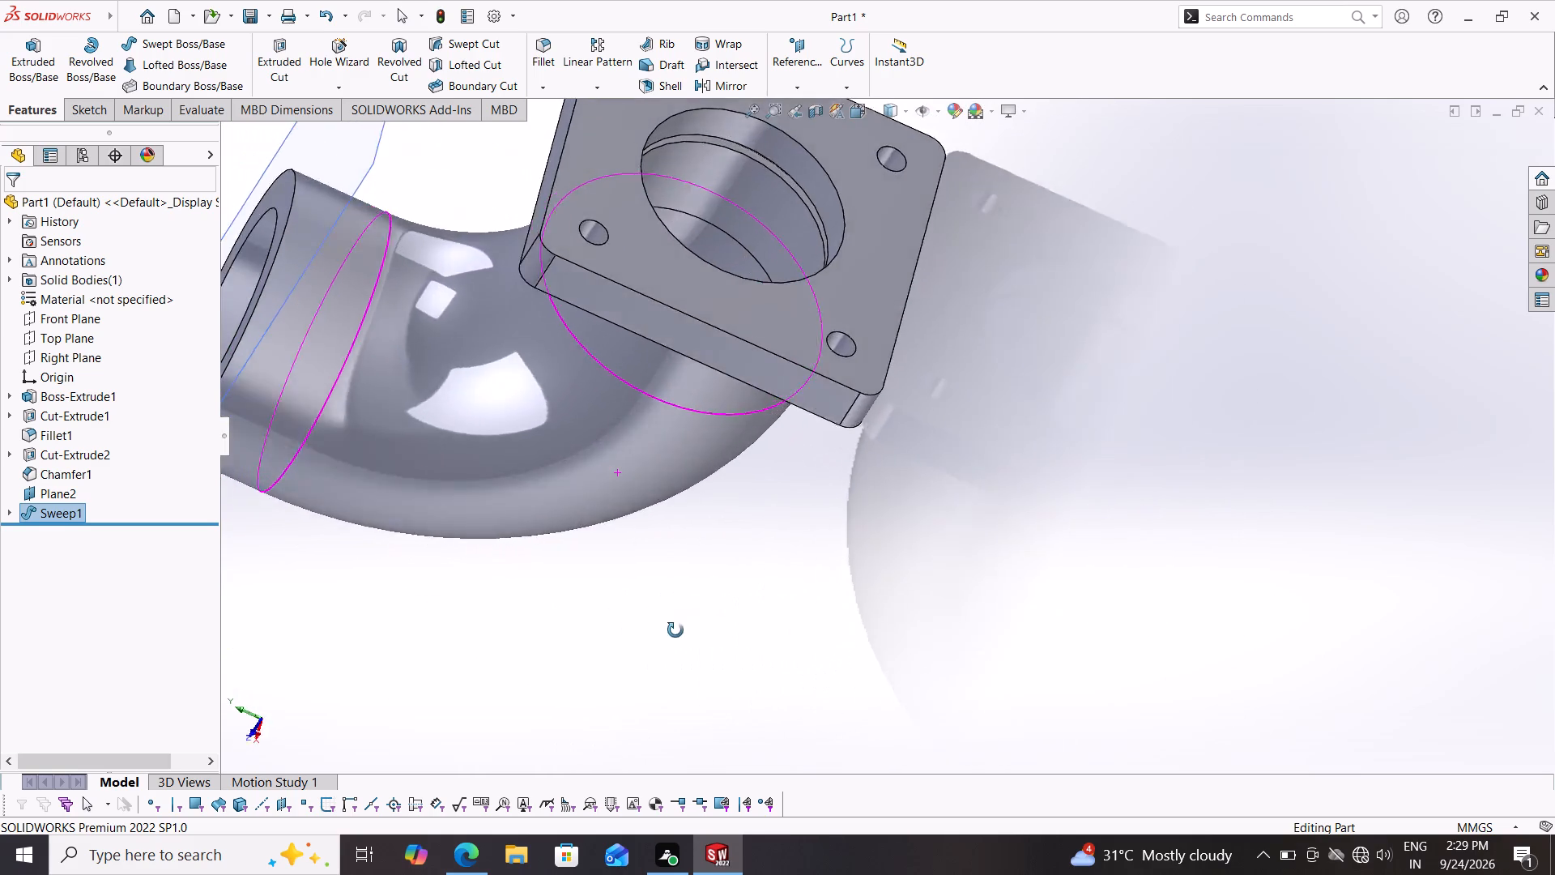
{"action": "middle_click_drag", "start_coordinate": [675, 630], "coordinate": [573, 646]}
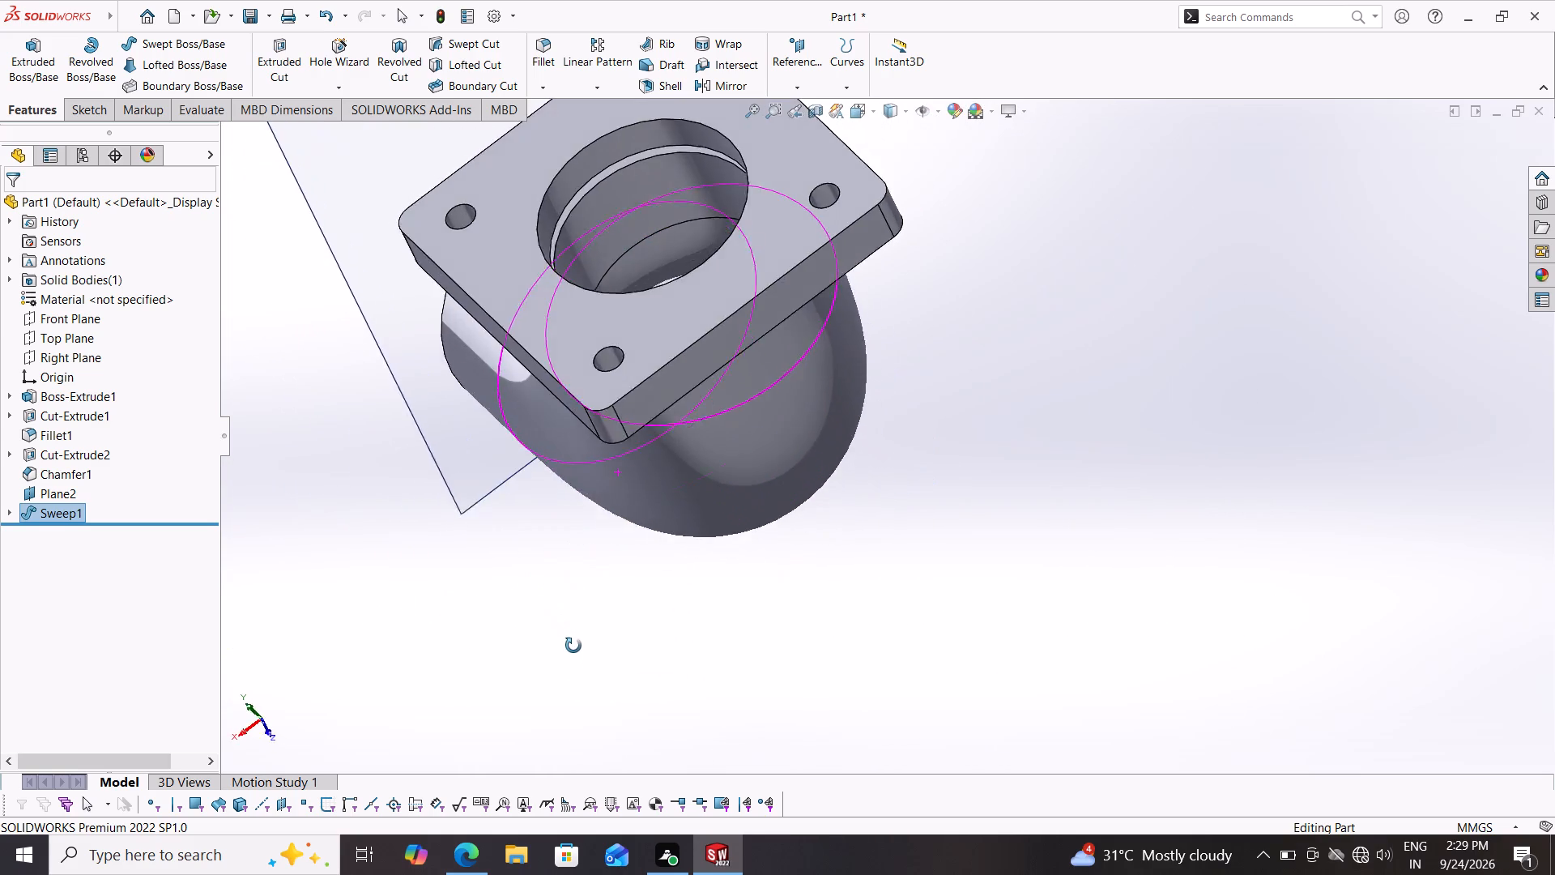
{"action": "middle_click_drag", "start_coordinate": [573, 646], "coordinate": [892, 467]}
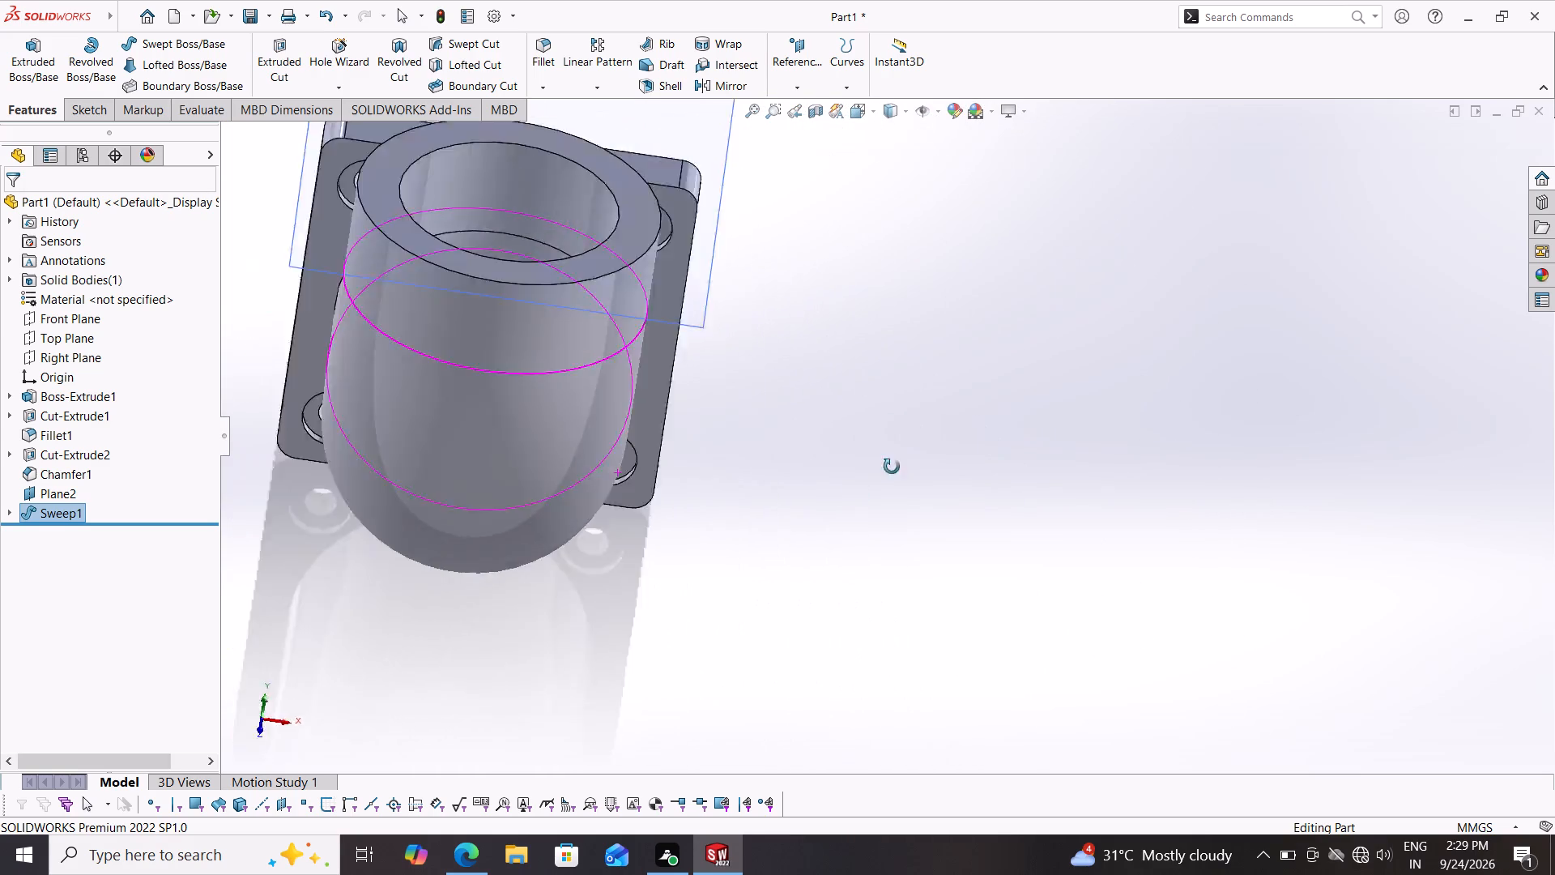
{"action": "middle_click_drag", "start_coordinate": [892, 467], "coordinate": [1235, 324]}
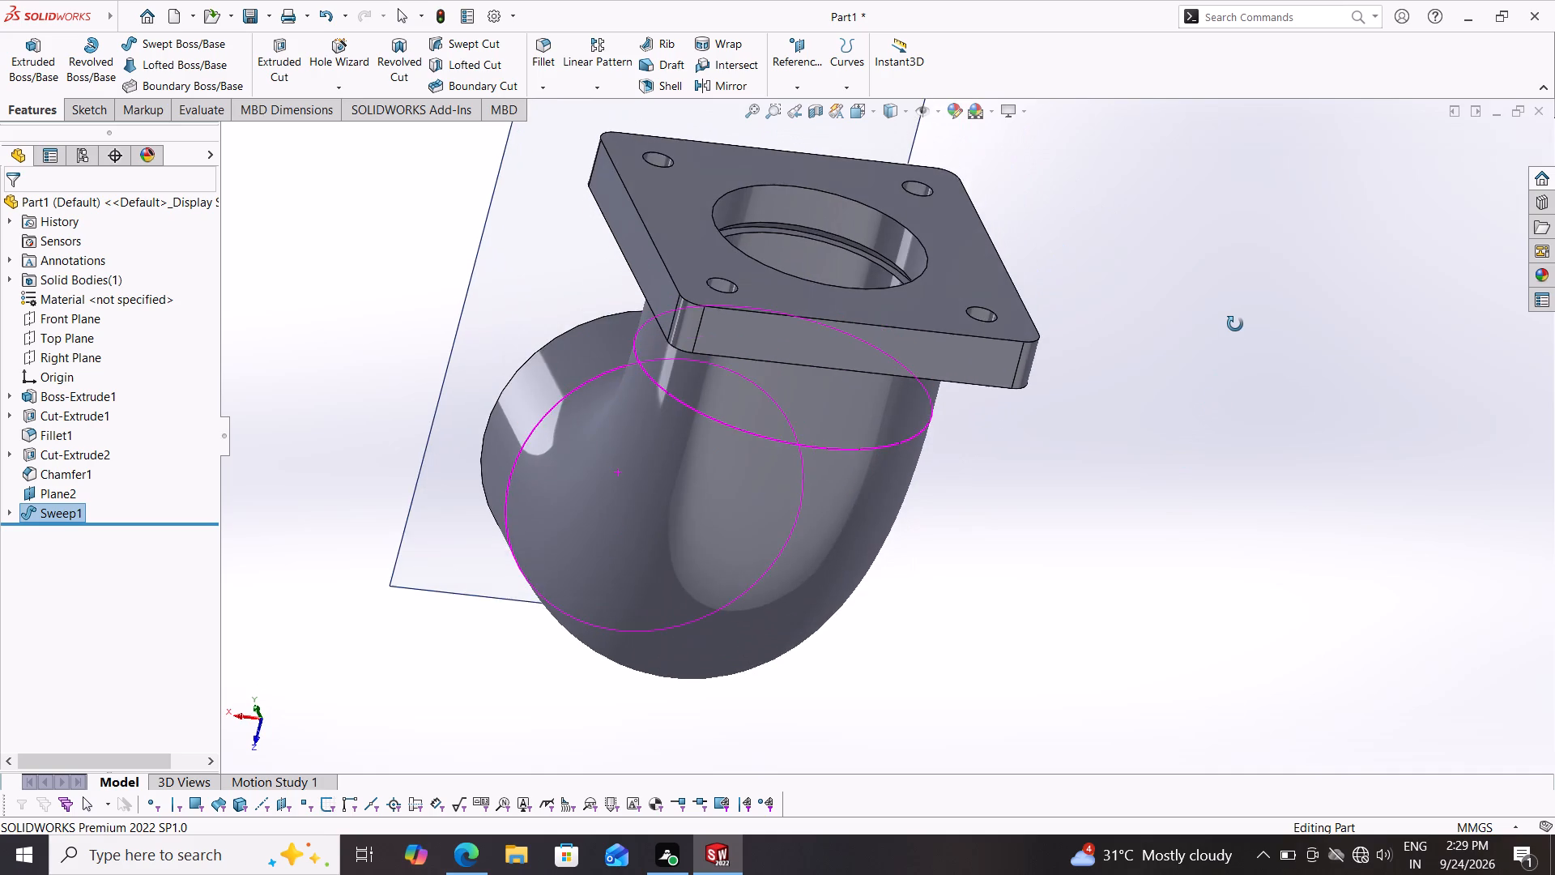
{"action": "middle_click_drag", "start_coordinate": [1235, 324], "coordinate": [1326, 591]}
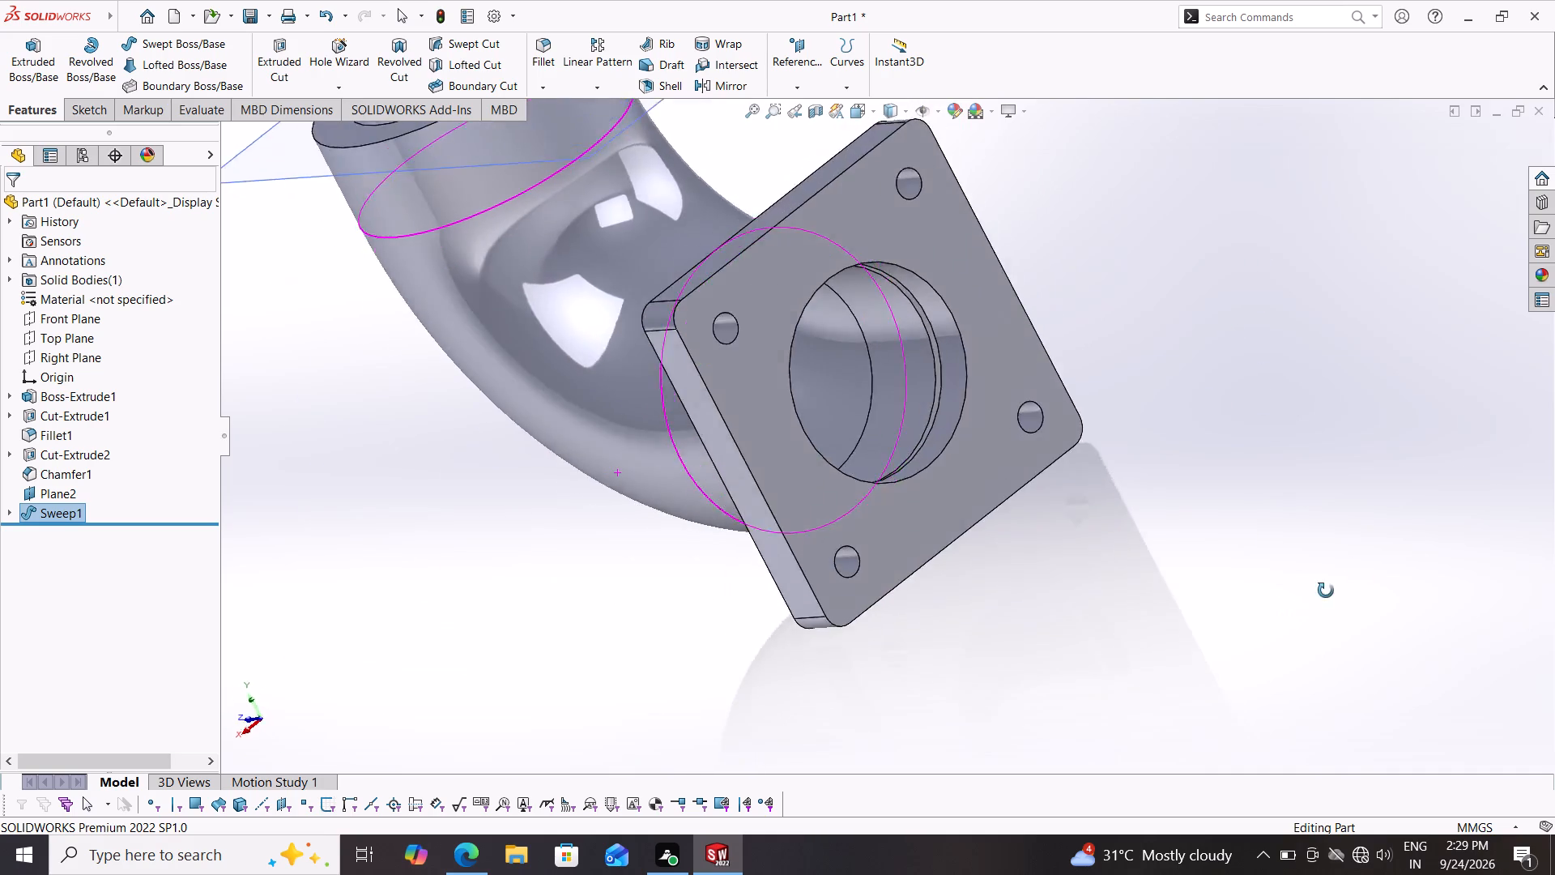
{"action": "middle_click_drag", "start_coordinate": [1326, 591], "coordinate": [1418, 463]}
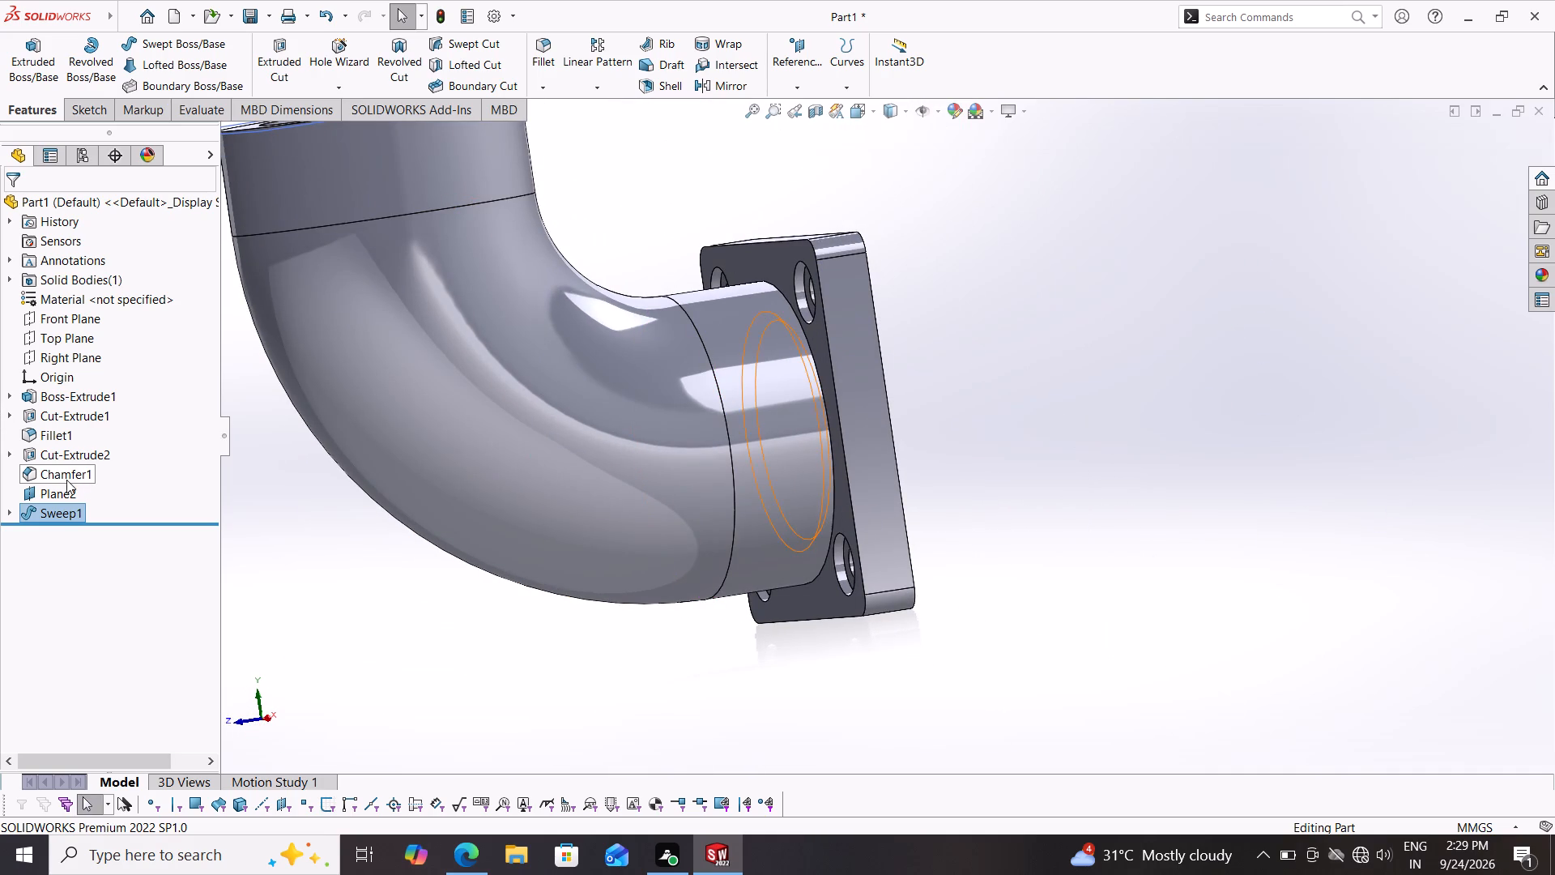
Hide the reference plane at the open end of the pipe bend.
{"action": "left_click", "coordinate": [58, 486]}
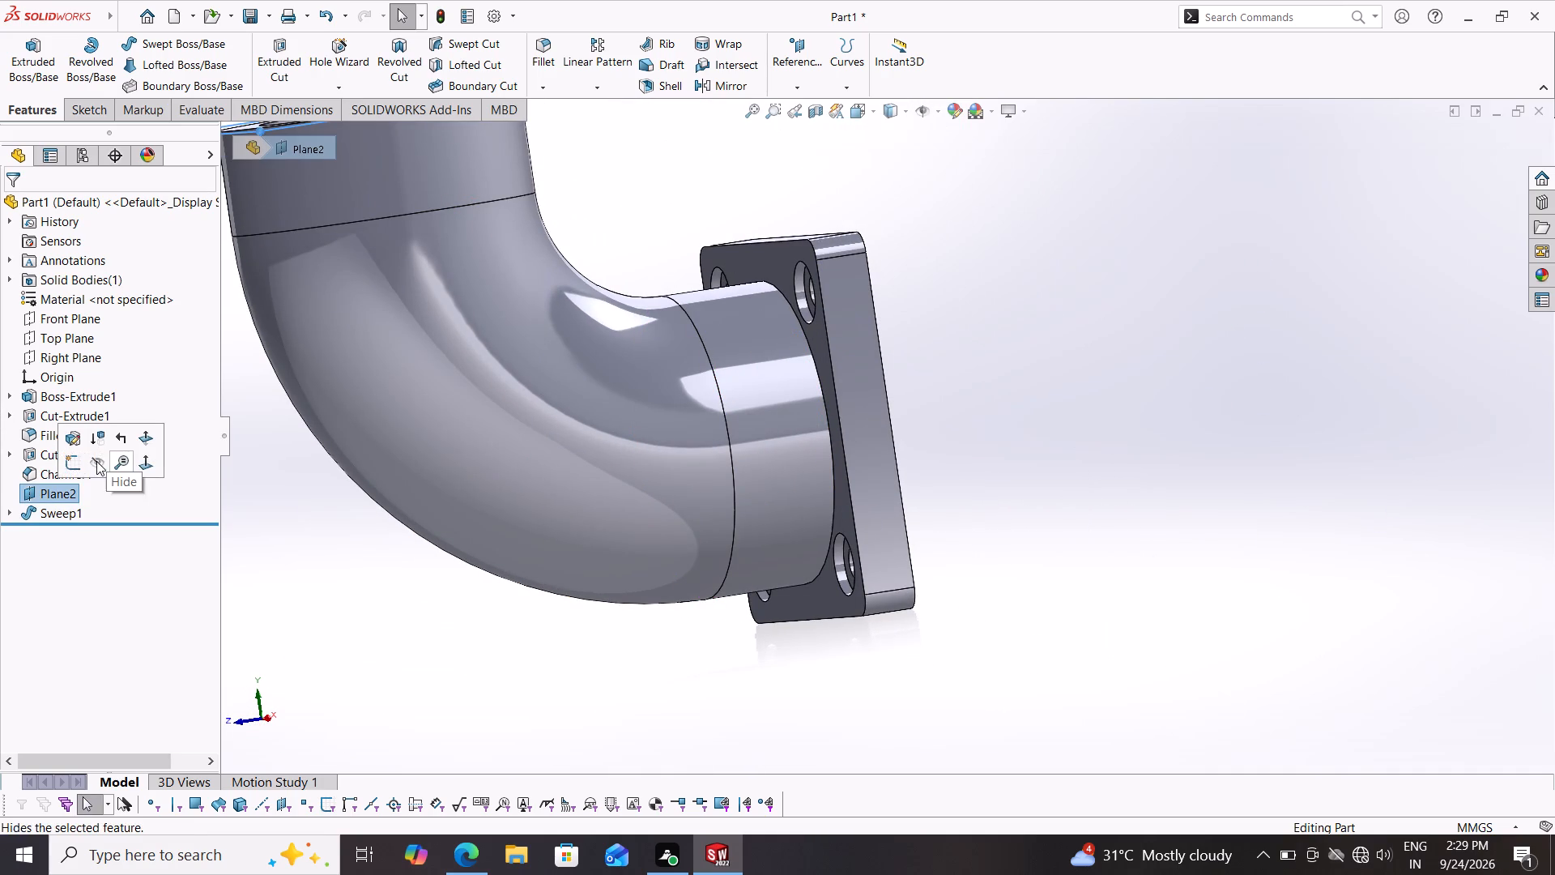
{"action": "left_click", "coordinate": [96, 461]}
Examine the flange's front face, its bore and the inside of the pipe bend from different angles.
{"action": "middle_click_drag", "start_coordinate": [690, 619], "coordinate": [521, 584]}
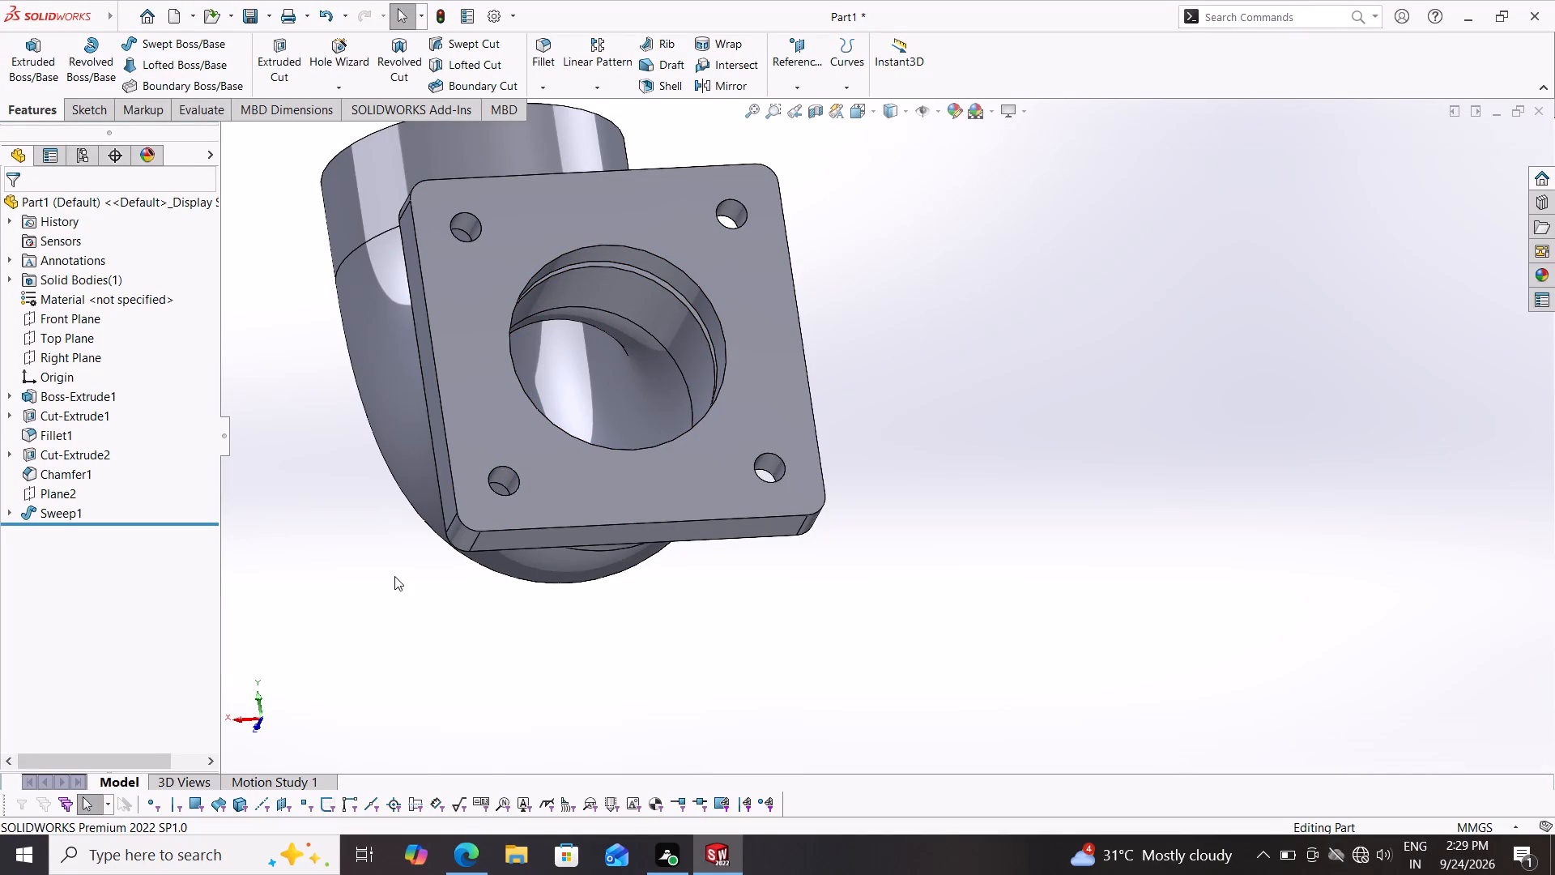
{"action": "middle_click_drag", "start_coordinate": [394, 576], "coordinate": [407, 687]}
{"action": "middle_click_drag", "start_coordinate": [426, 662], "coordinate": [466, 667]}
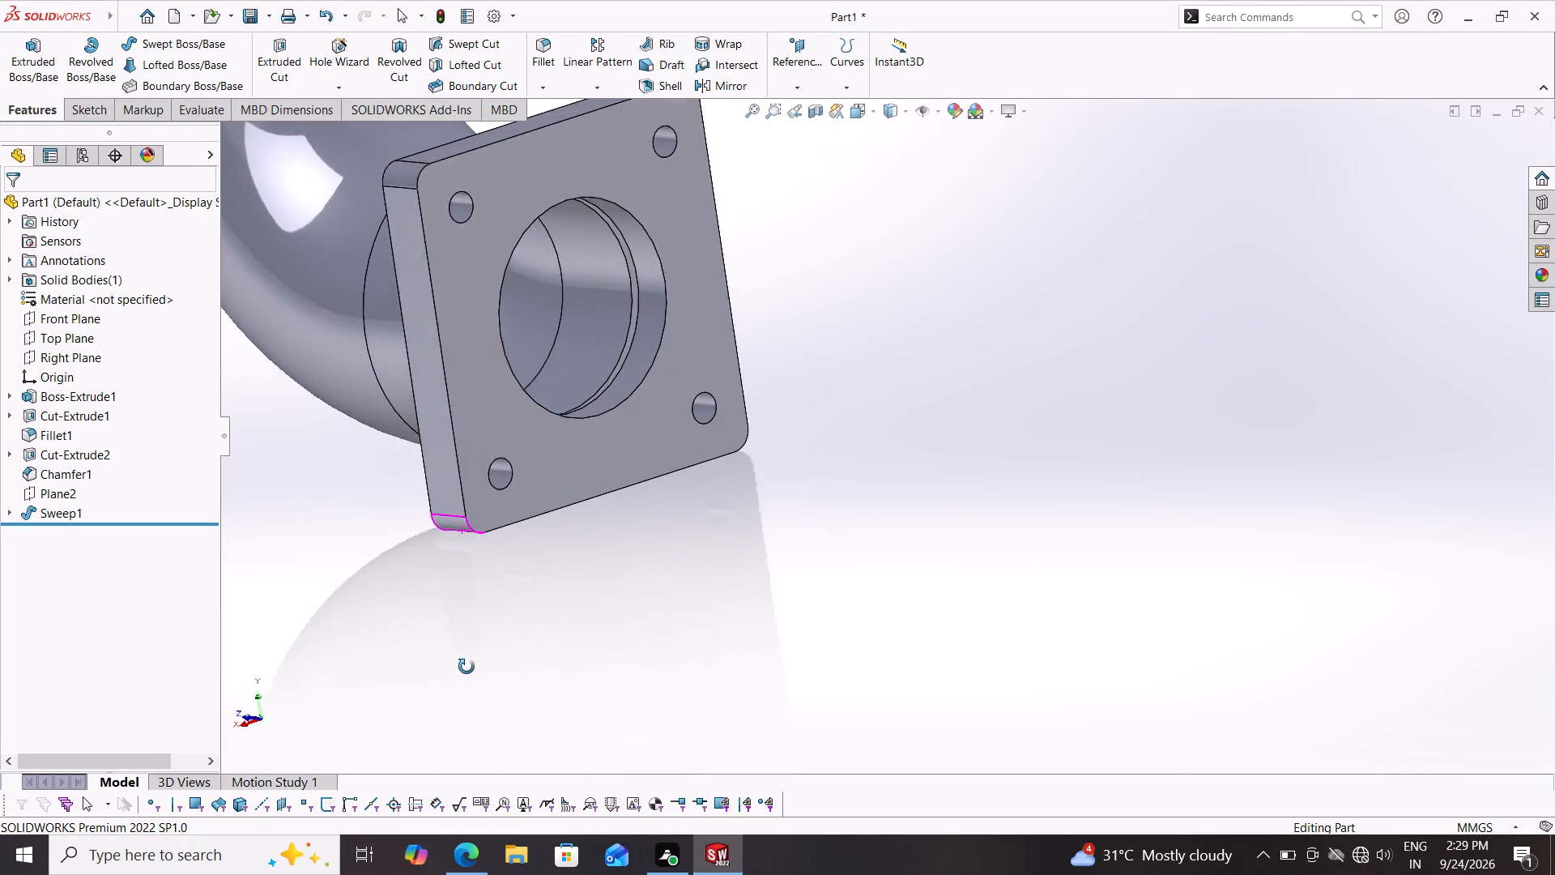
{"action": "middle_click_drag", "start_coordinate": [466, 667], "coordinate": [509, 631]}
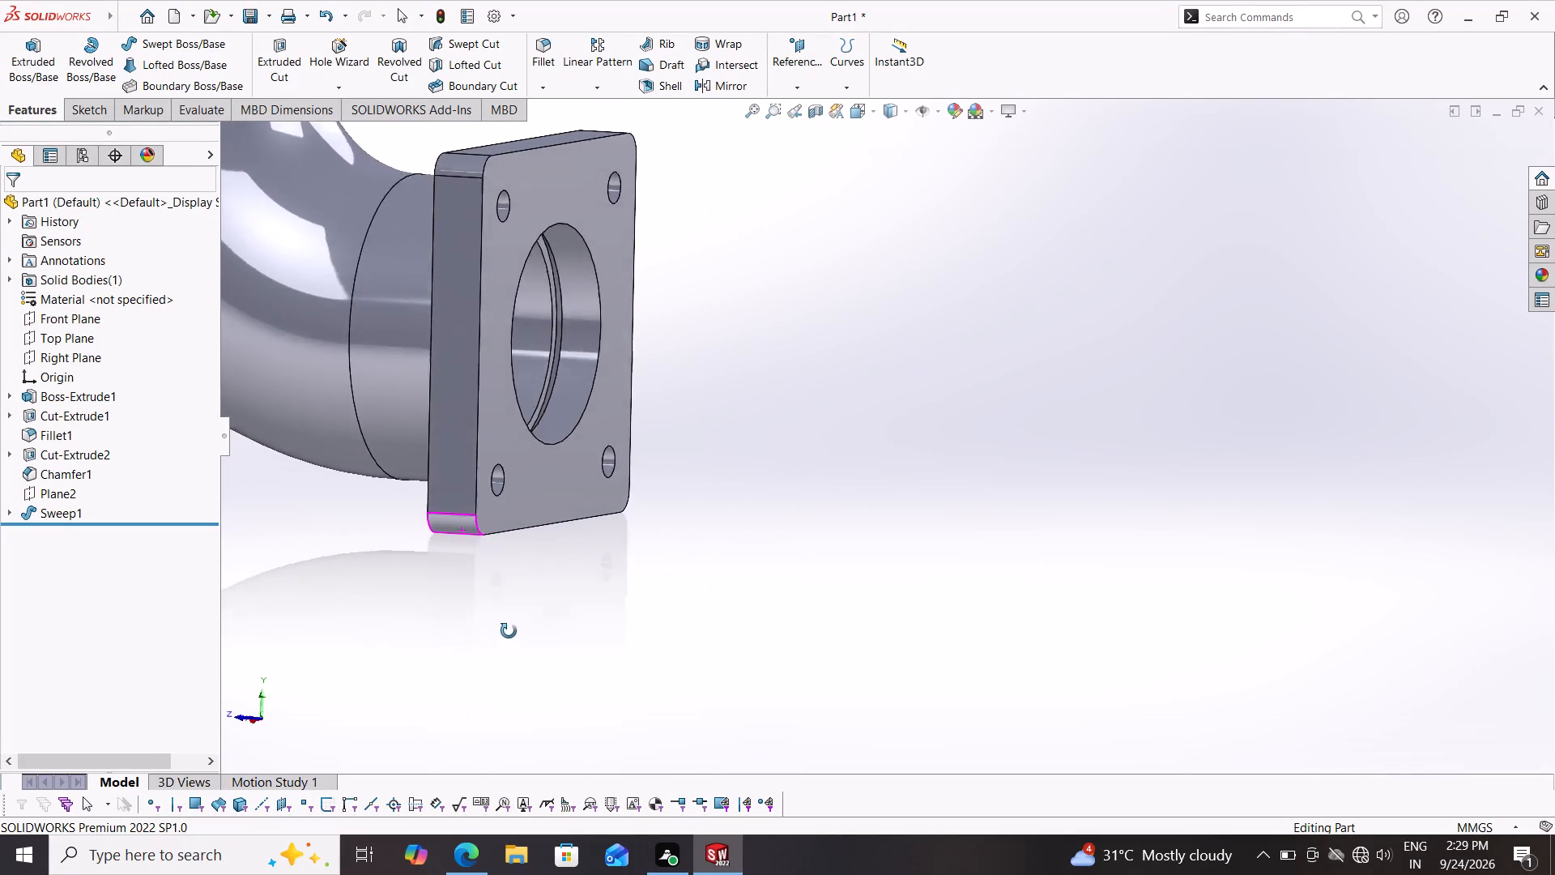
{"action": "middle_click_drag", "start_coordinate": [509, 631], "coordinate": [317, 687]}
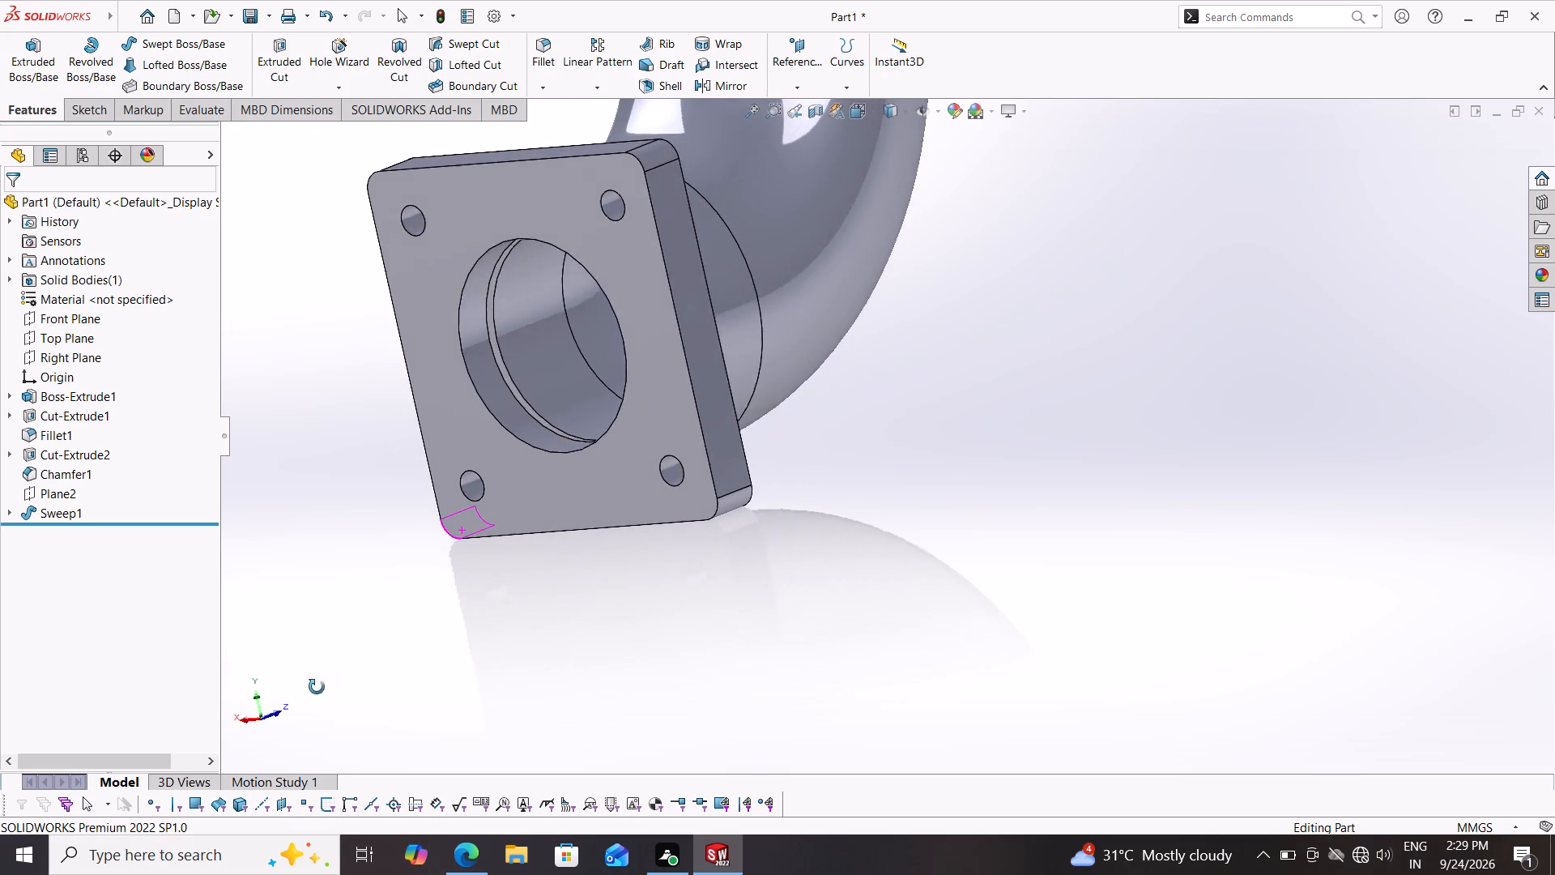
{"action": "middle_click_drag", "start_coordinate": [317, 687], "coordinate": [306, 561]}
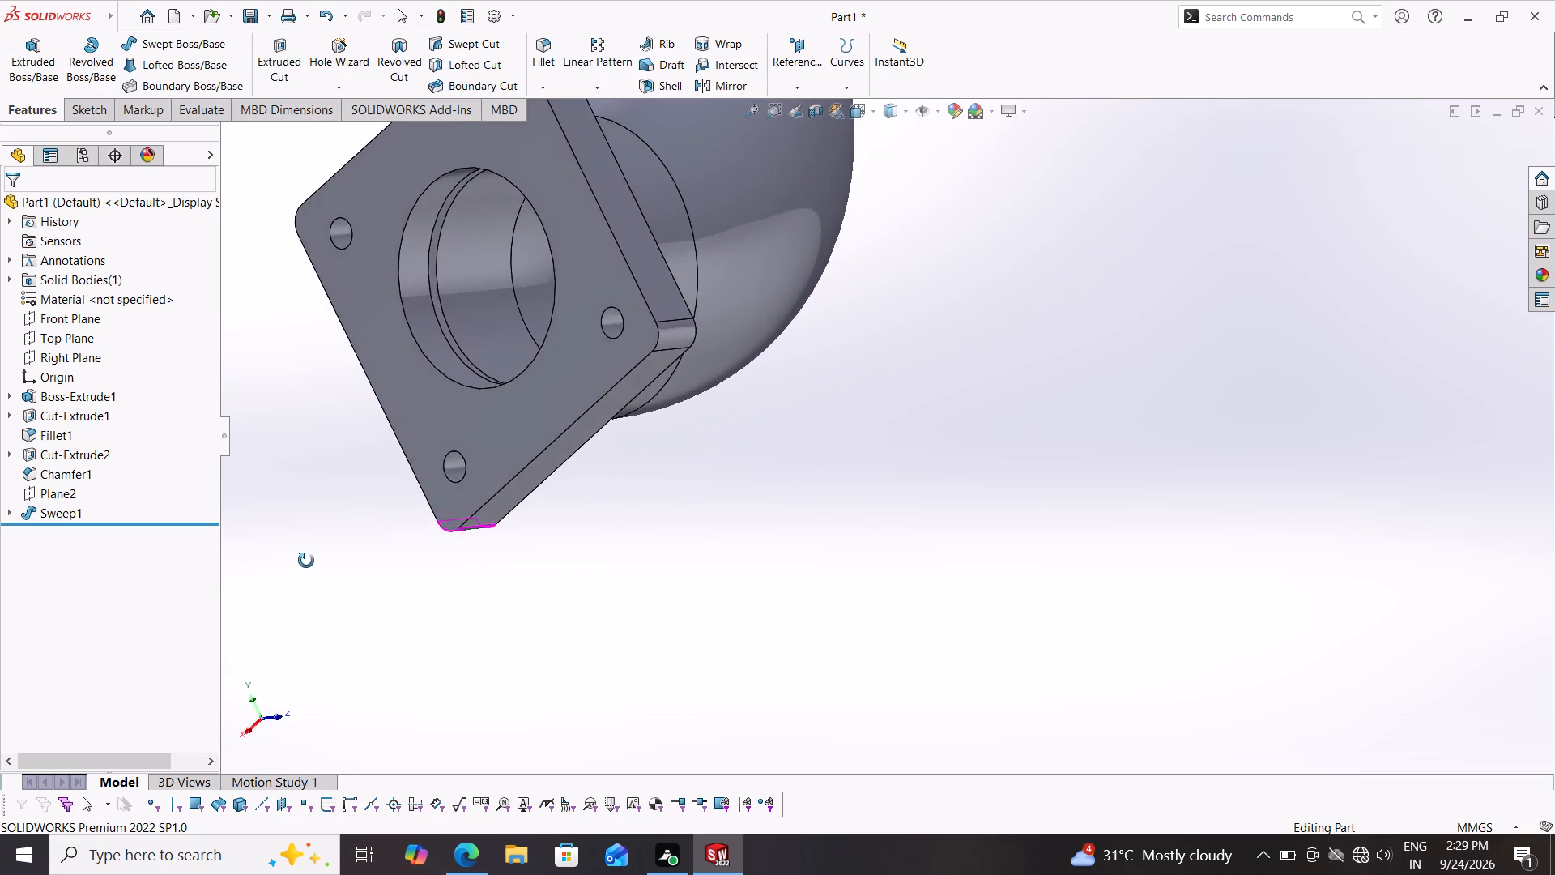
{"action": "middle_click_drag", "start_coordinate": [306, 561], "coordinate": [175, 635]}
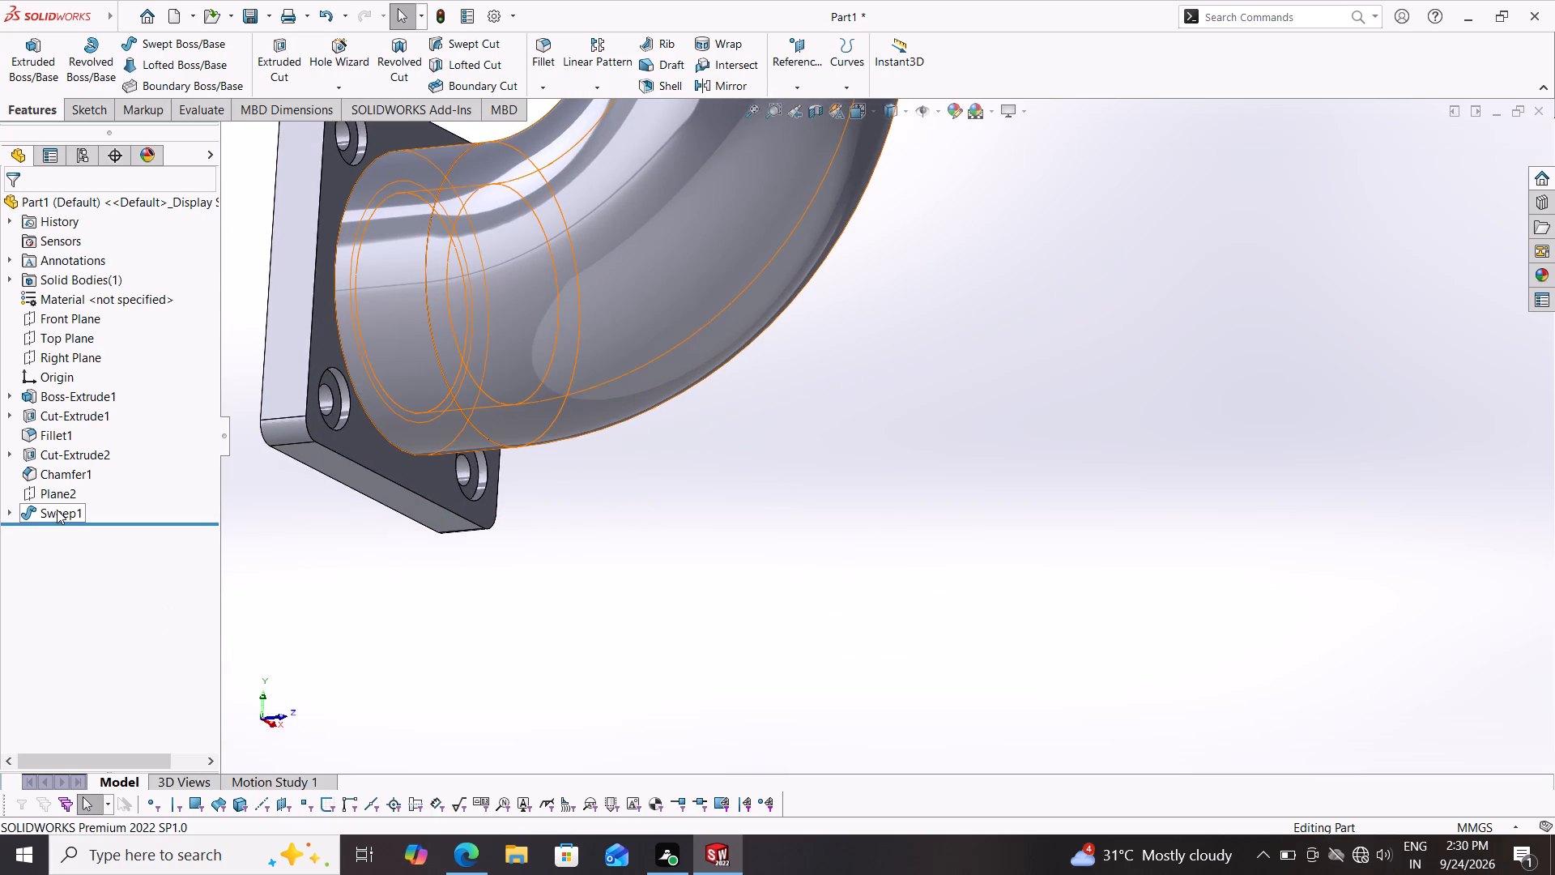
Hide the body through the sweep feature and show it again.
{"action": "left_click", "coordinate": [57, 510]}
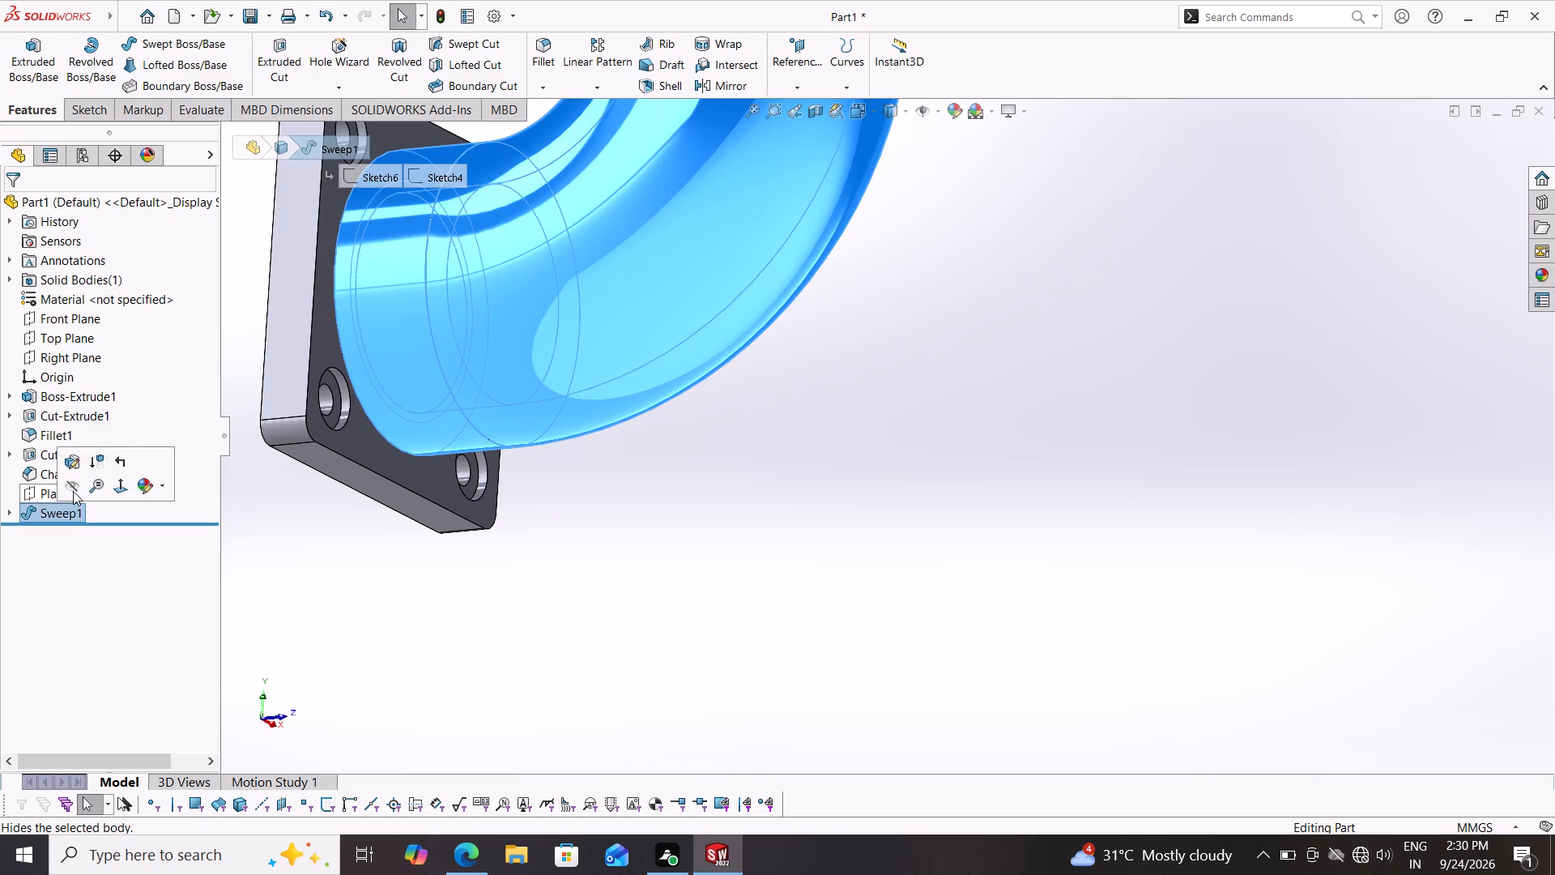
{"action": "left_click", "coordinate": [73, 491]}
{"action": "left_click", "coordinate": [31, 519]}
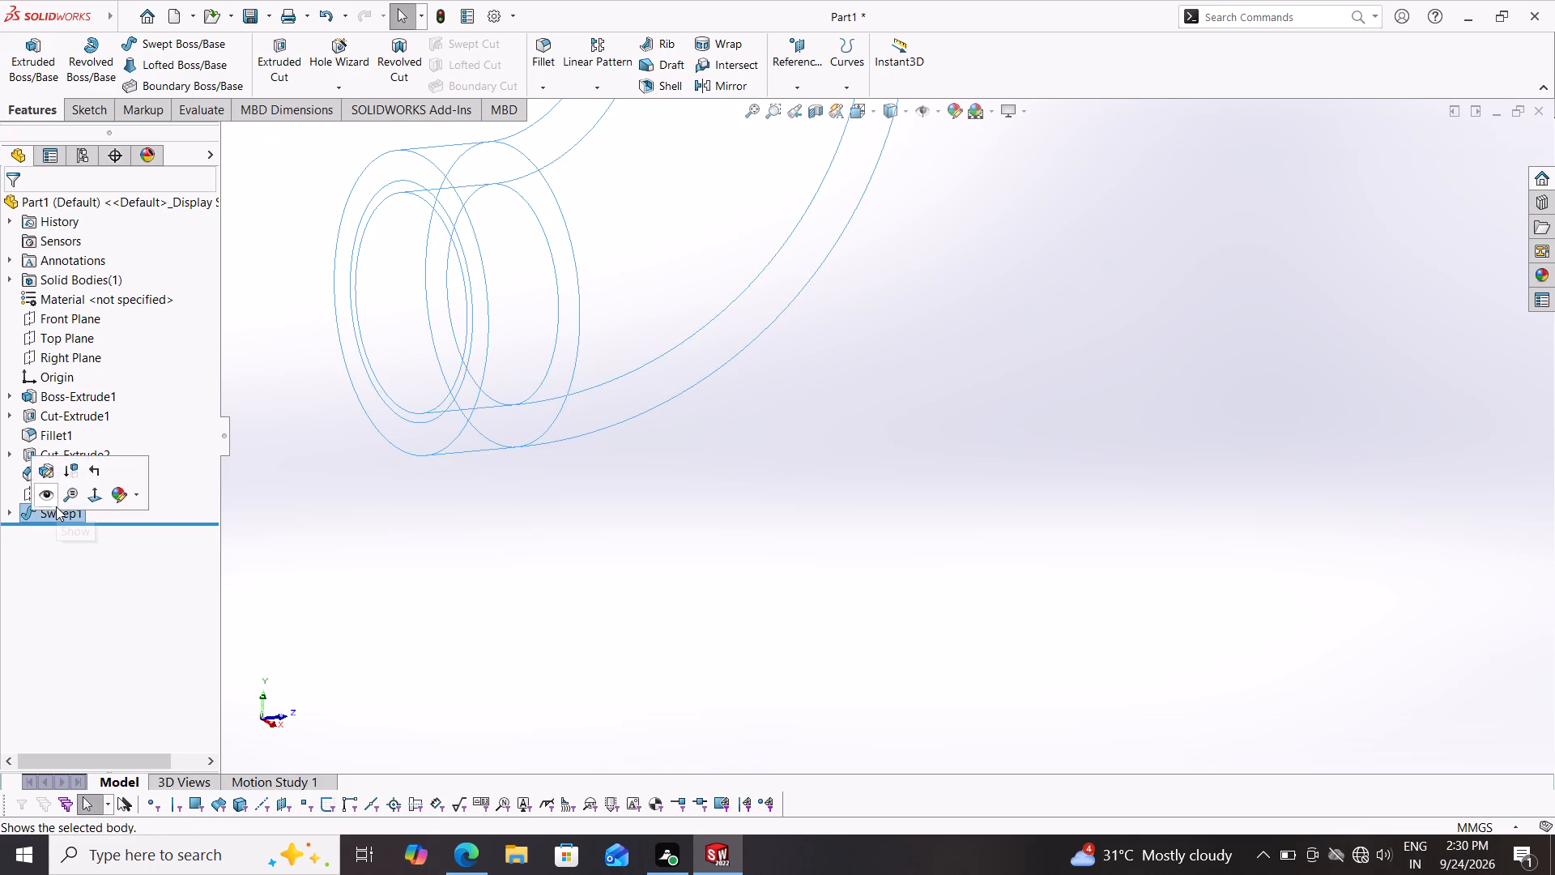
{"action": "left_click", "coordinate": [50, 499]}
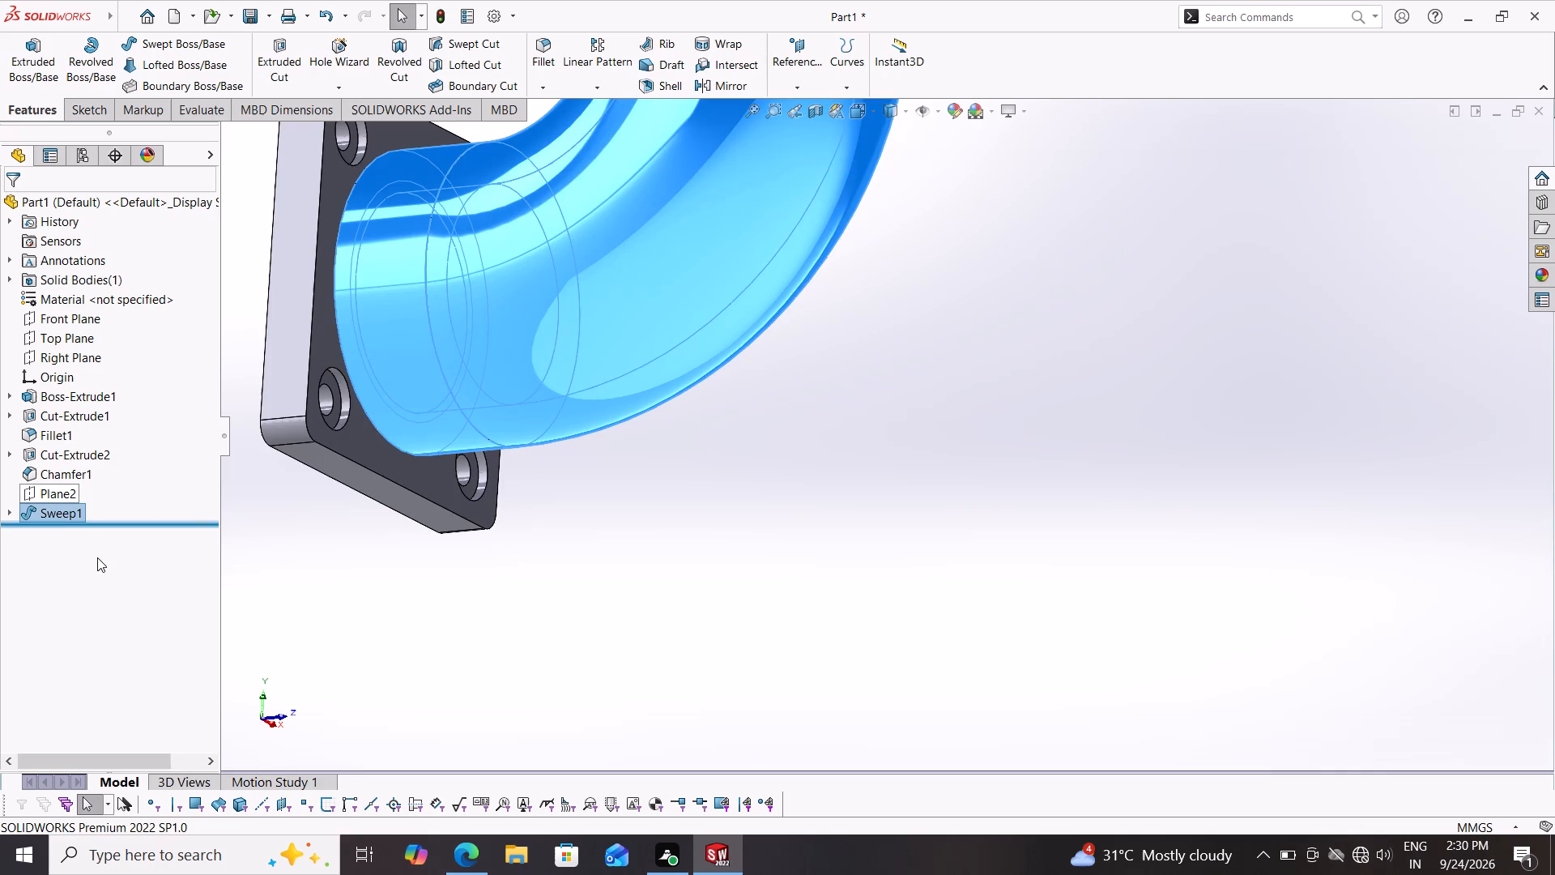
Undo the body's show and hide changes and the pipe bend sweep, going back to the separate path and profile sketches.
{"action": "key", "text": "ctrl+z"}
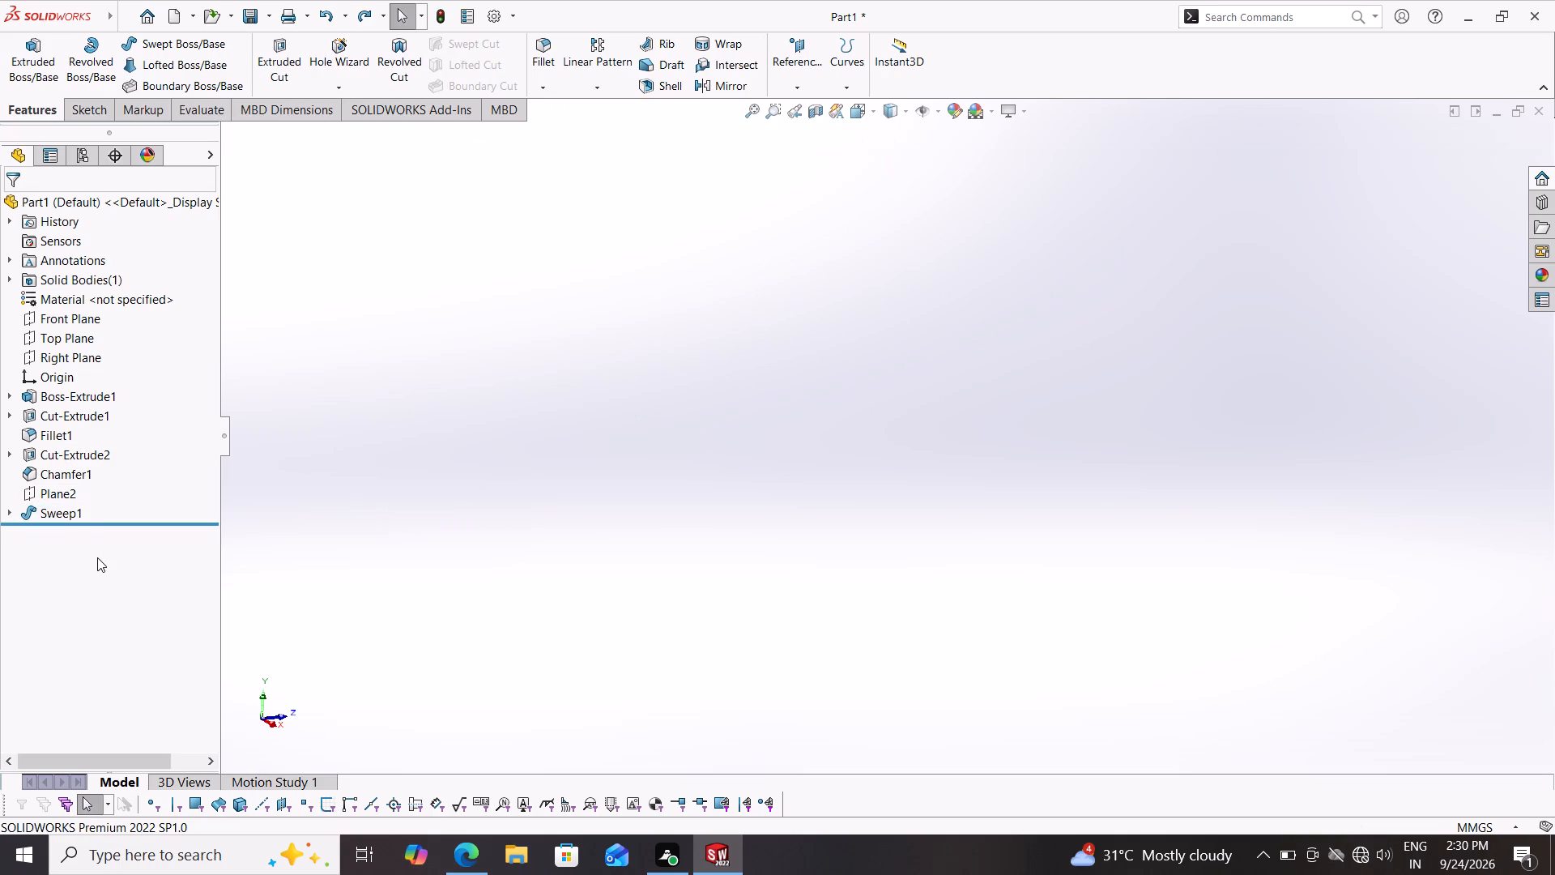
{"action": "scroll", "coordinate": [238, 509], "scroll_direction": "down", "scroll_amount": 2}
{"action": "scroll", "coordinate": [242, 507], "scroll_direction": "up", "scroll_amount": 1}
{"action": "scroll", "coordinate": [570, 492], "scroll_direction": "down", "scroll_amount": 1}
{"action": "scroll", "coordinate": [570, 492], "scroll_direction": "up", "scroll_amount": 2}
{"action": "scroll", "coordinate": [570, 492], "scroll_direction": "down", "scroll_amount": 2}
{"action": "scroll", "coordinate": [570, 492], "scroll_direction": "up", "scroll_amount": 1}
{"action": "key", "text": "ctrl+z"}
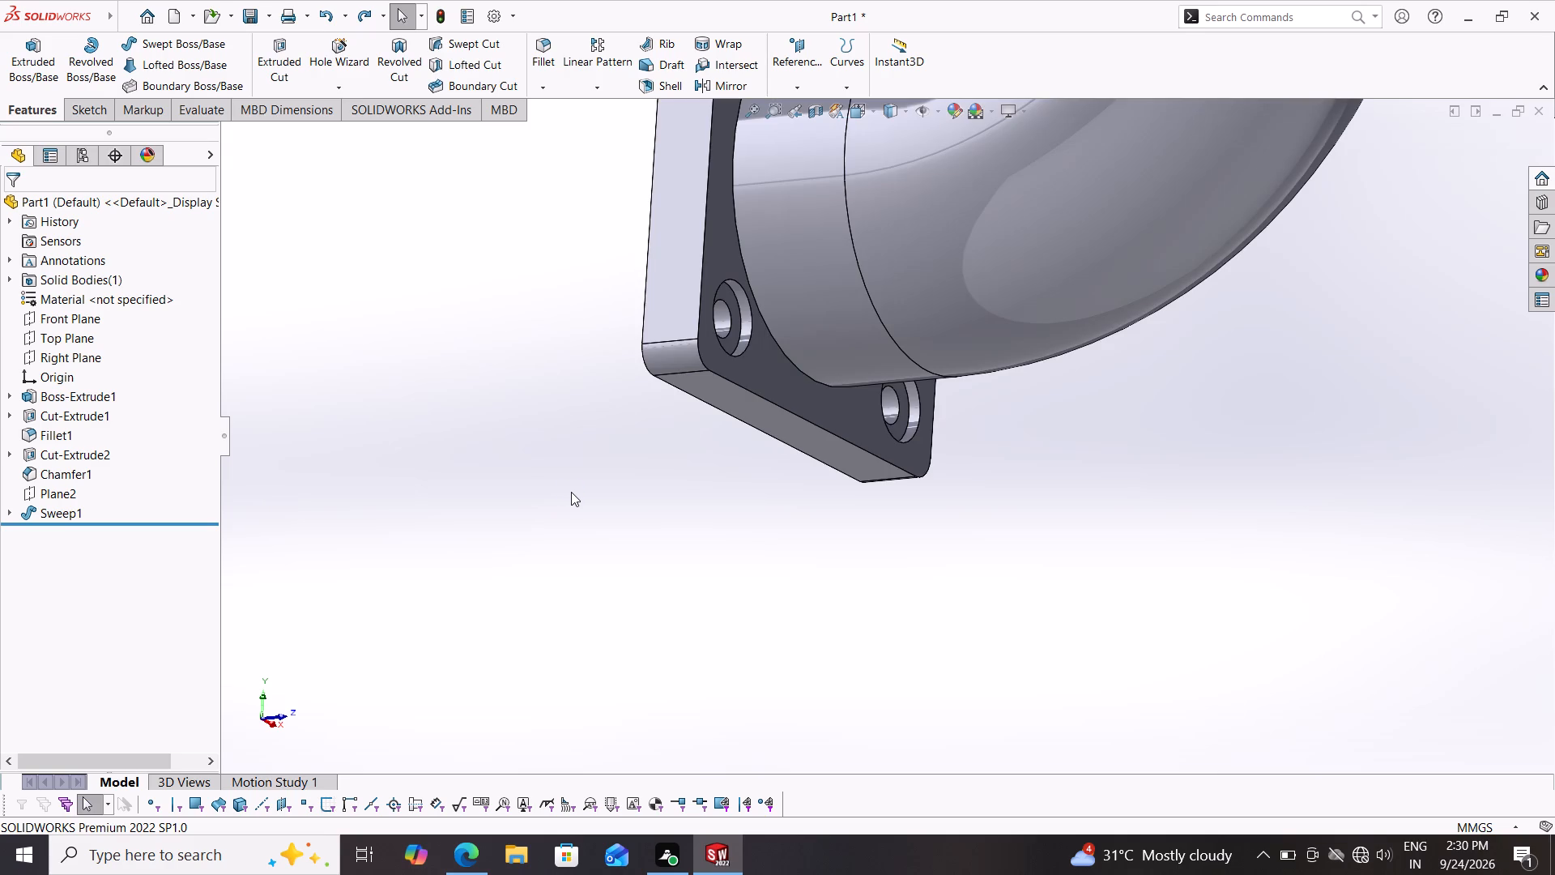
{"action": "scroll", "coordinate": [718, 451], "scroll_direction": "down", "scroll_amount": 2}
{"action": "scroll", "coordinate": [728, 454], "scroll_direction": "up", "scroll_amount": 2}
{"action": "scroll", "coordinate": [728, 454], "scroll_direction": "down", "scroll_amount": 1}
{"action": "scroll", "coordinate": [732, 466], "scroll_direction": "up", "scroll_amount": 6}
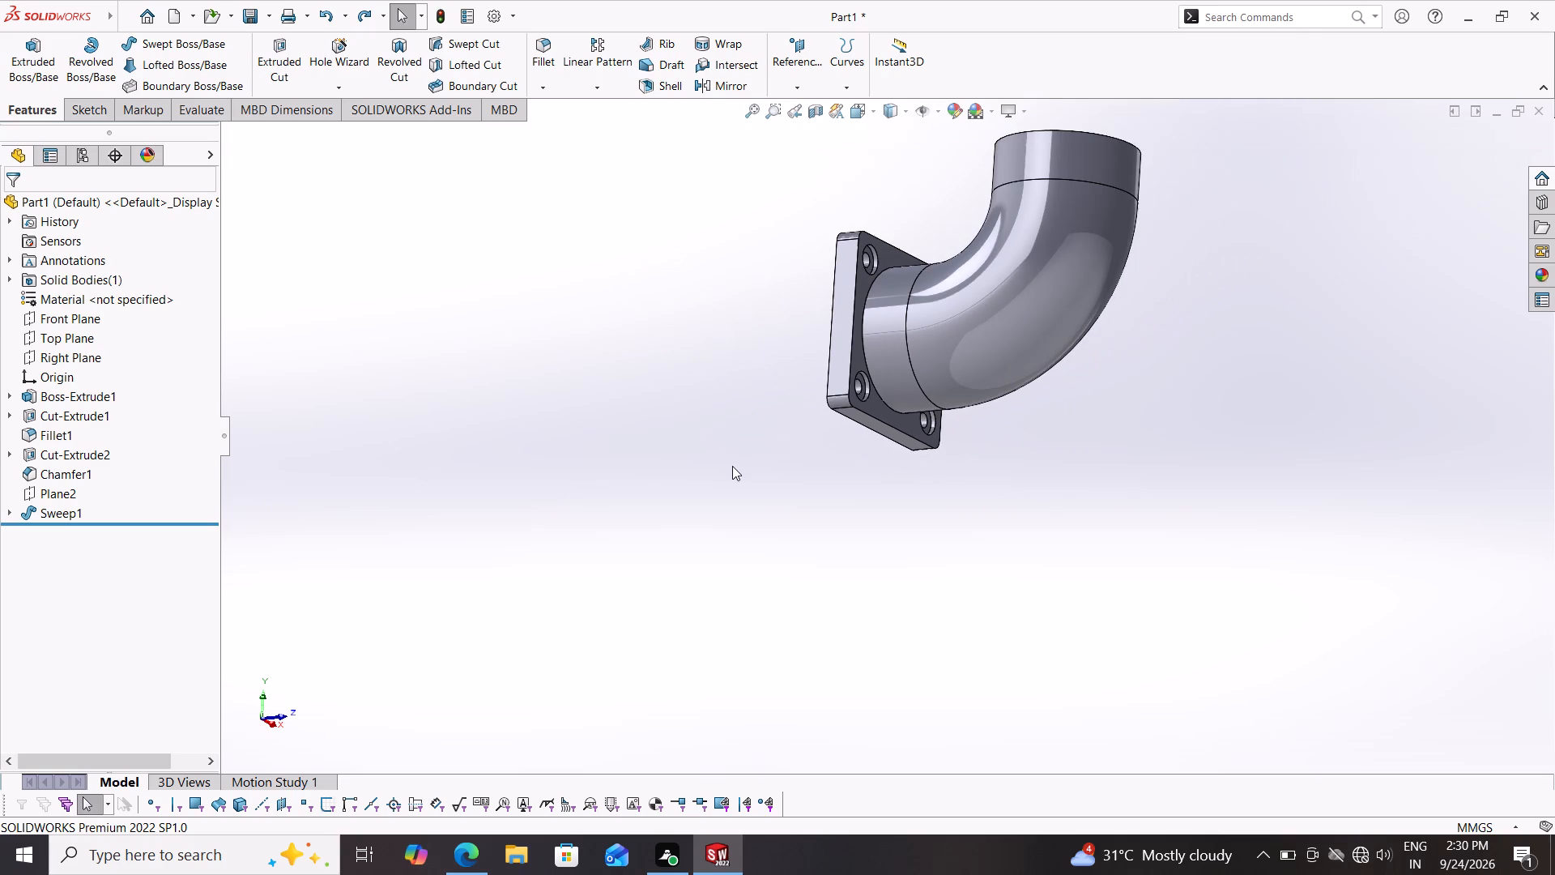
{"action": "key", "text": "ctrl+z"}
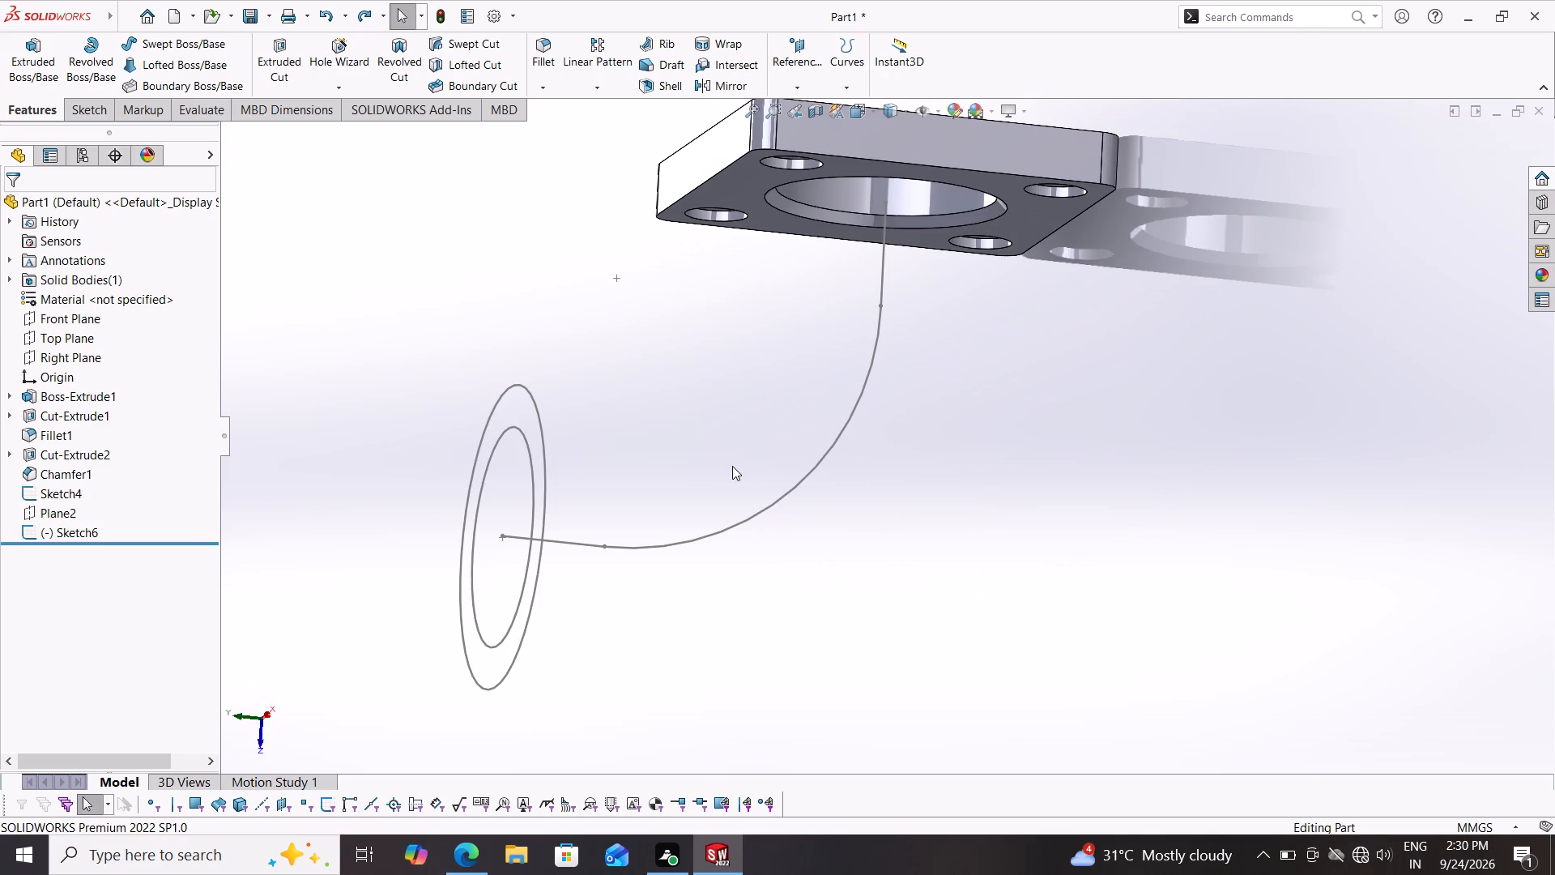
Delete the concentric-circle profile sketch at the end of the bend path.
{"action": "middle_click_drag", "start_coordinate": [991, 521], "coordinate": [916, 260]}
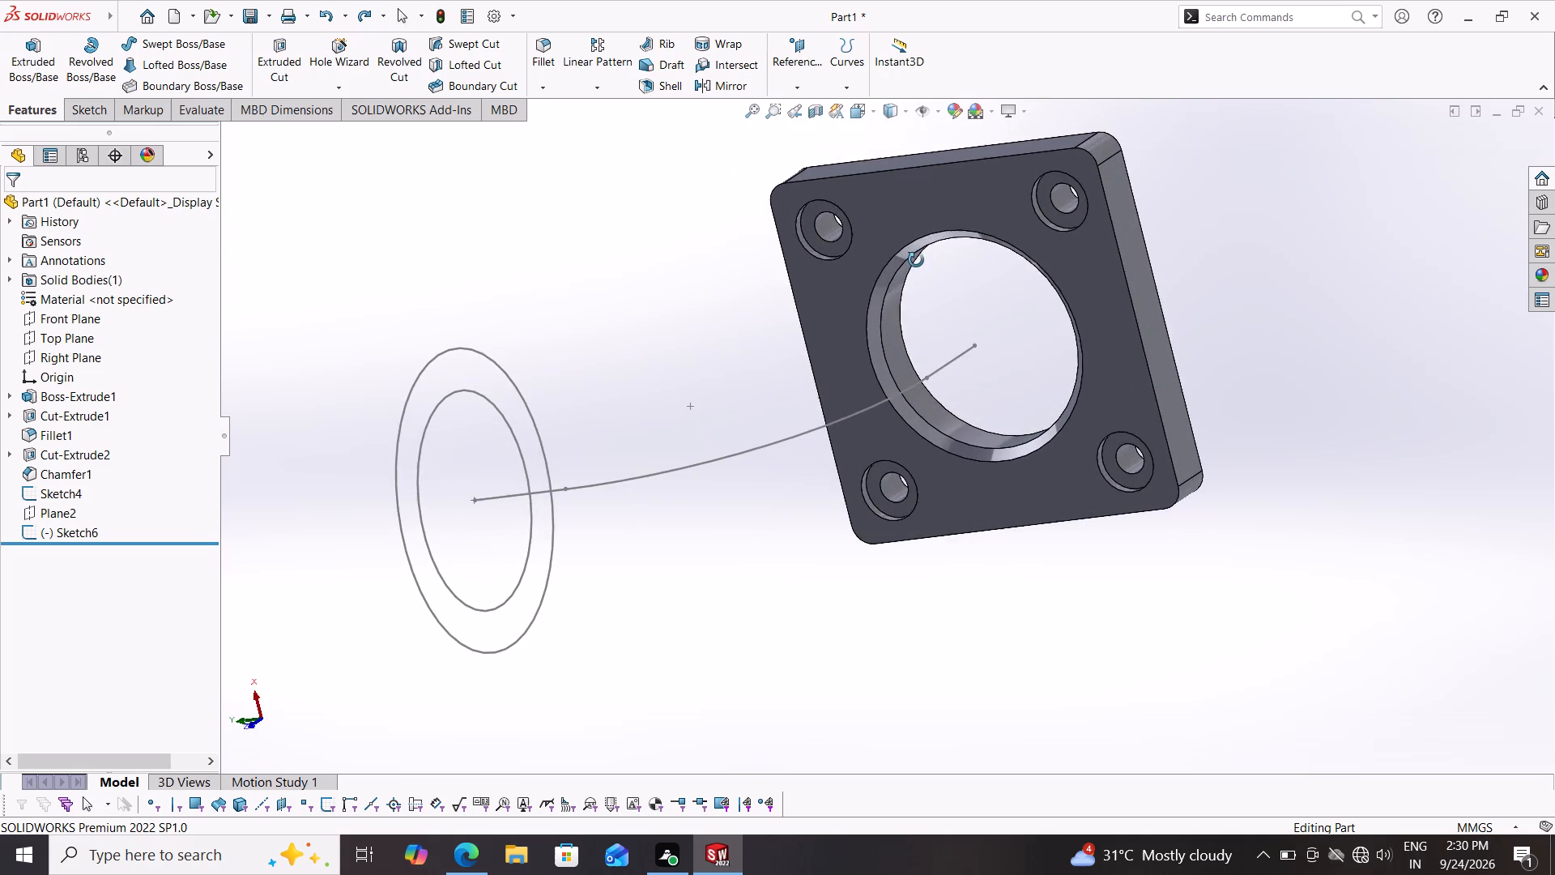
{"action": "middle_click_drag", "start_coordinate": [916, 260], "coordinate": [763, 403]}
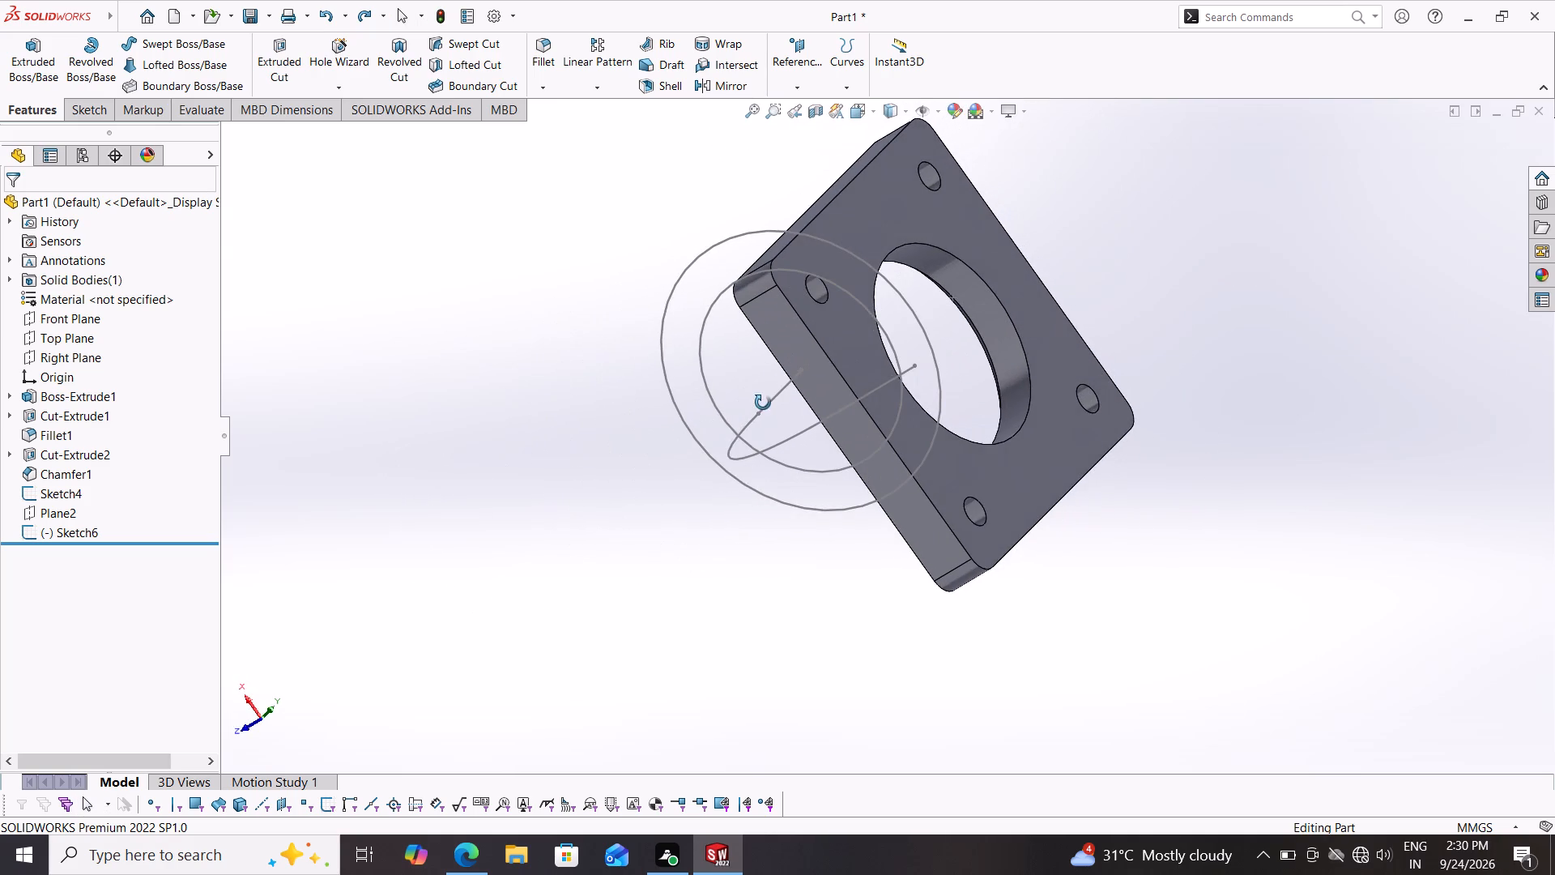
{"action": "middle_click_drag", "start_coordinate": [763, 403], "coordinate": [820, 354]}
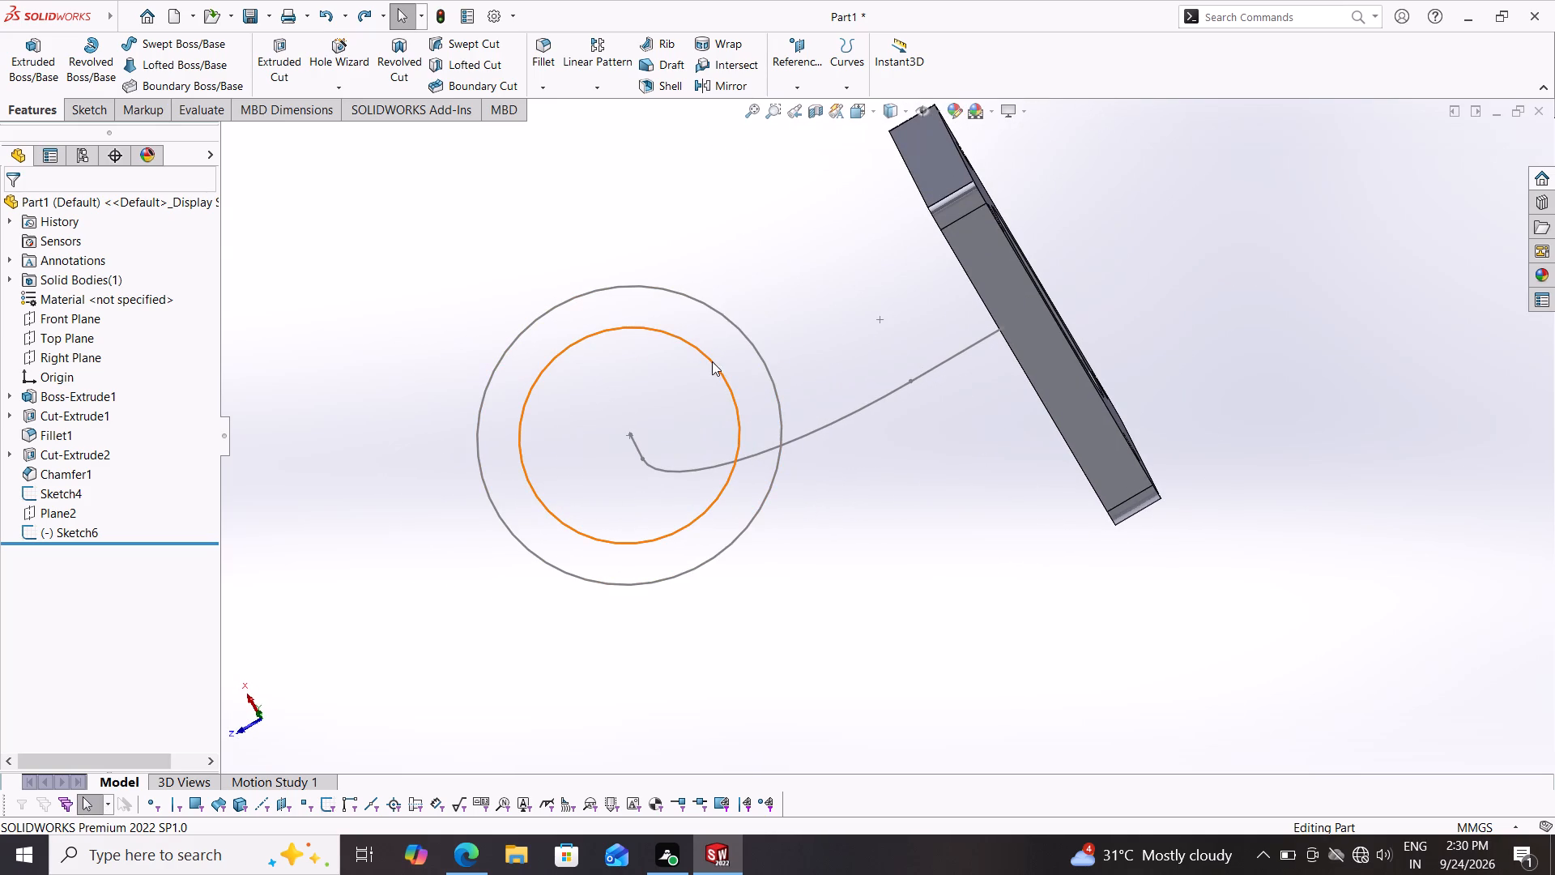
{"action": "middle_click_drag", "start_coordinate": [817, 404], "coordinate": [929, 321]}
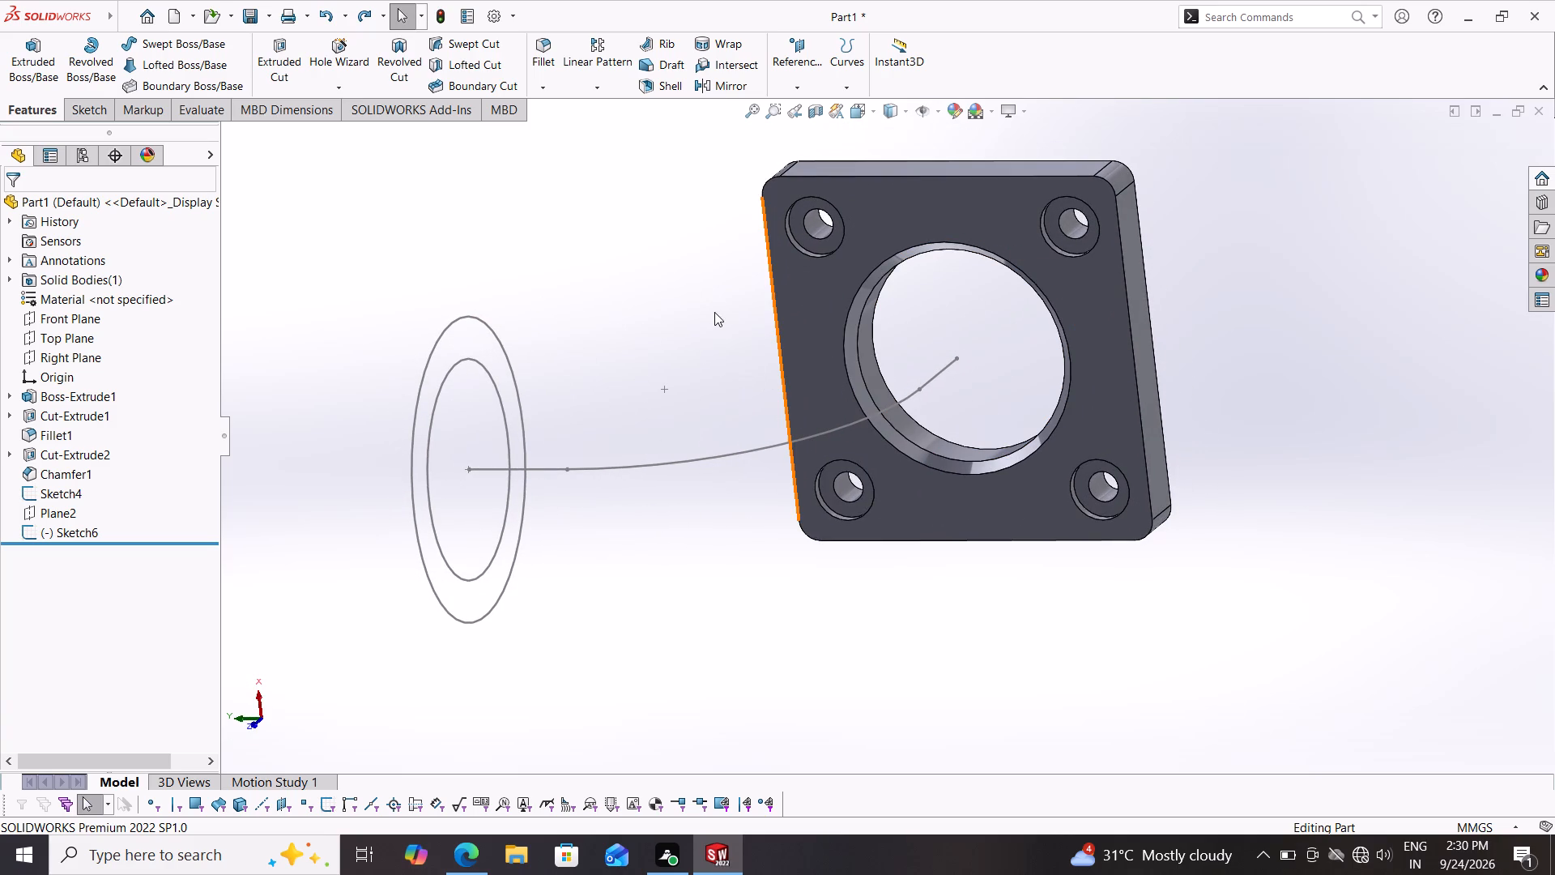
{"action": "left_click", "coordinate": [90, 532]}
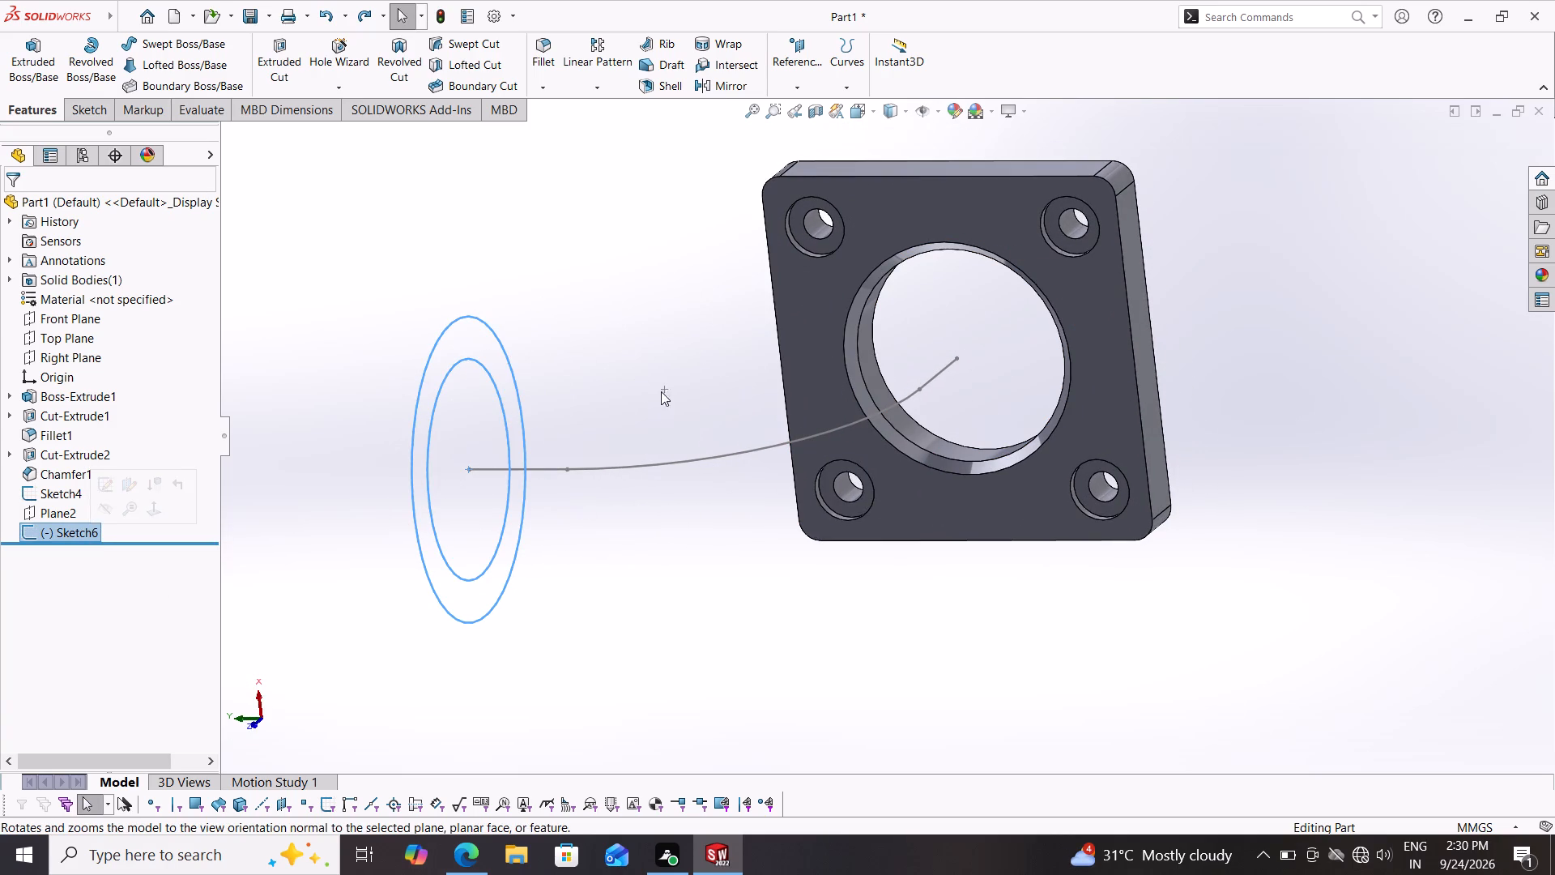
{"action": "left_click_drag", "start_coordinate": [807, 340], "coordinate": [586, 557]}
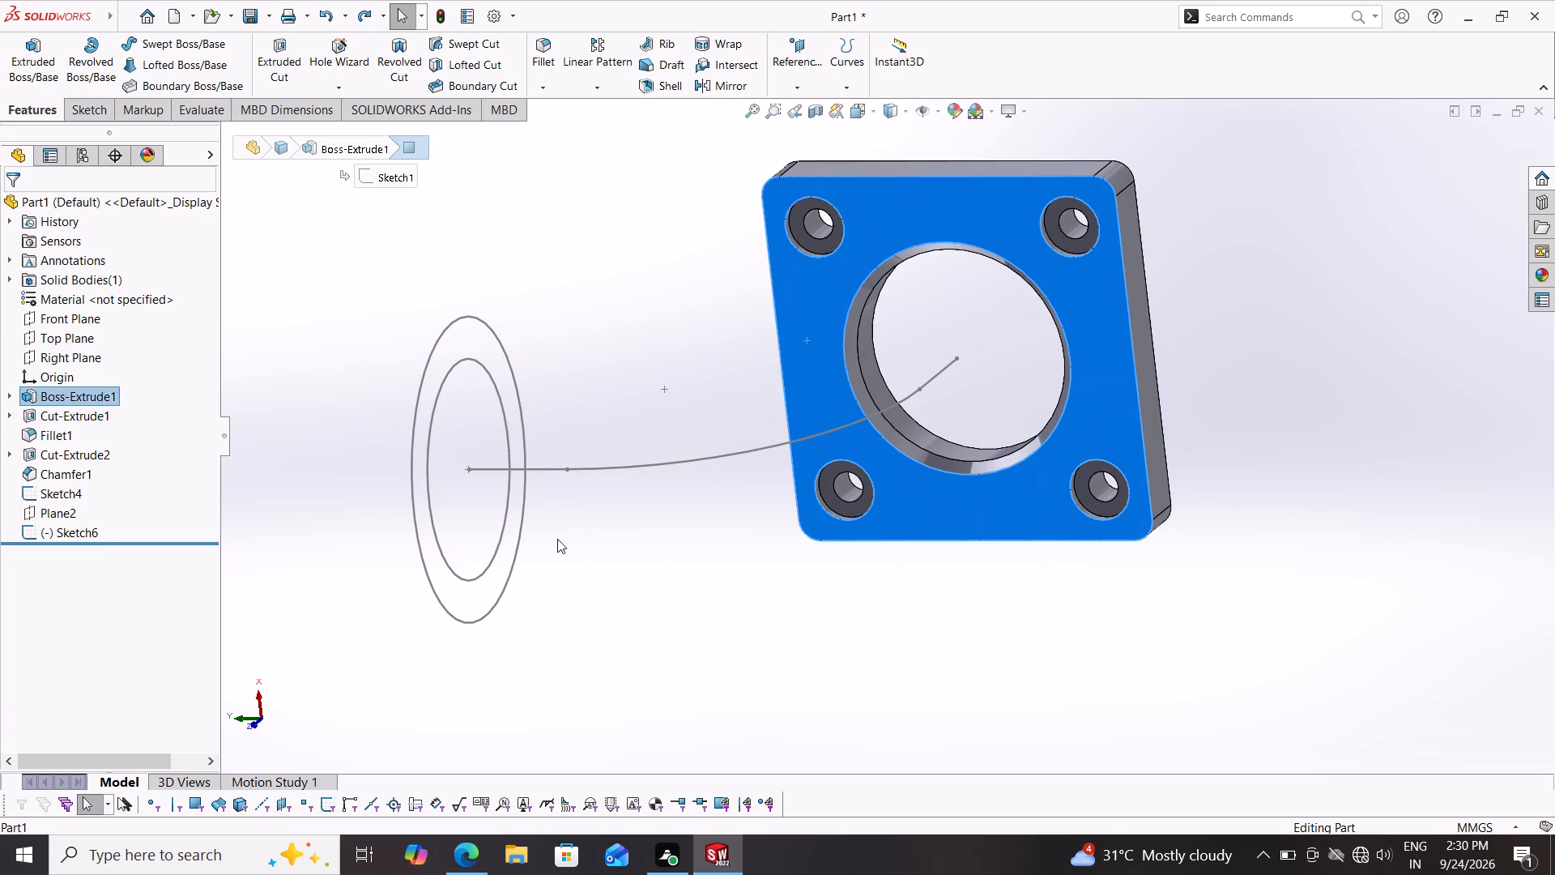
{"action": "key", "text": "Escape"}
{"action": "key", "text": "Escape"}
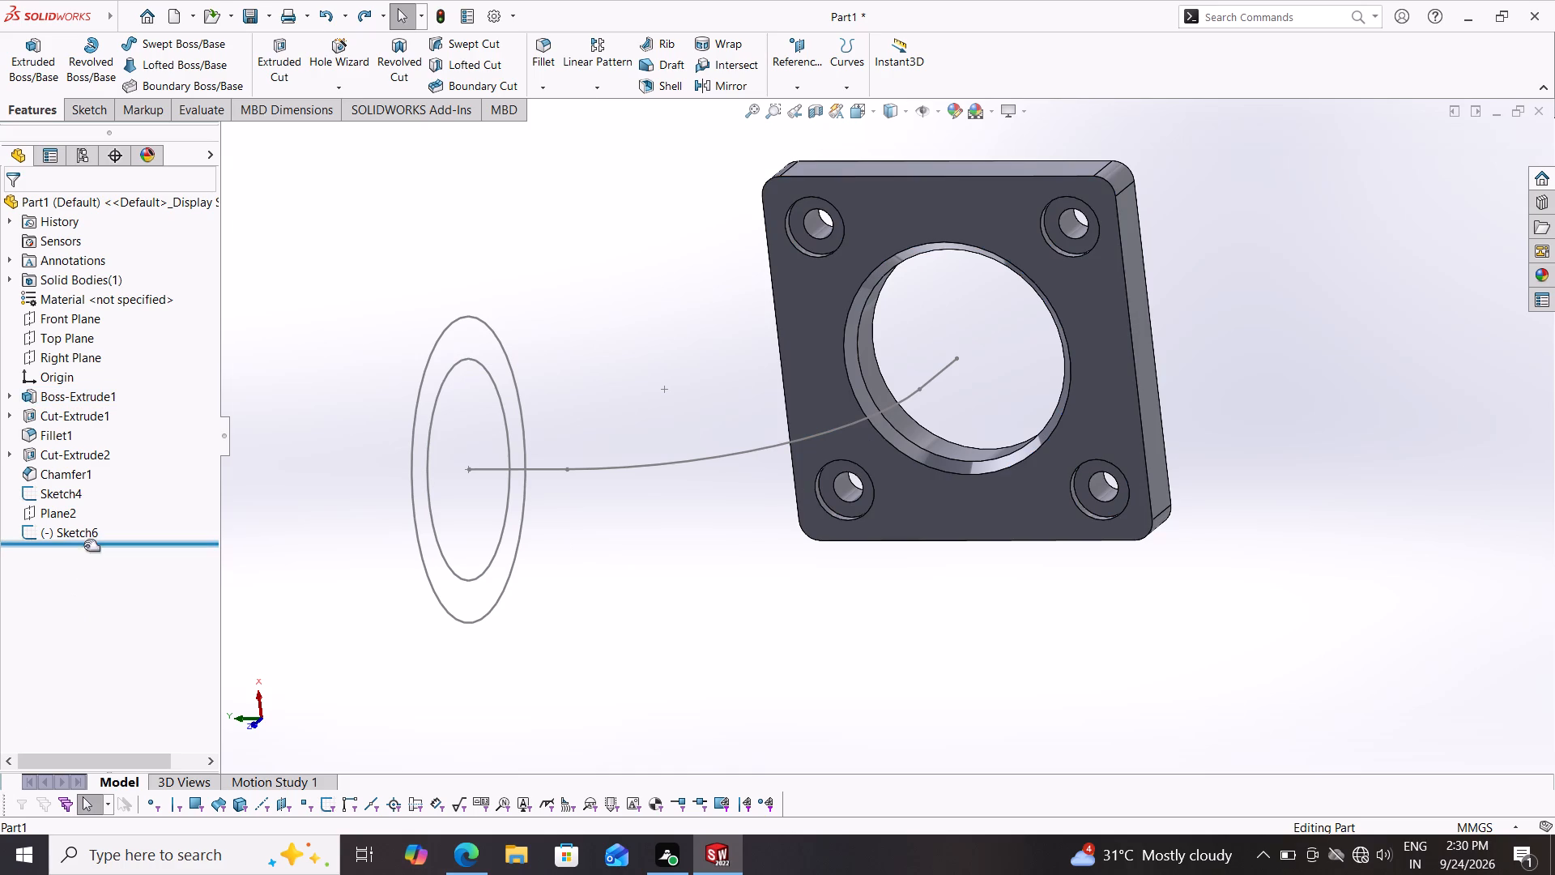
{"action": "right_click", "coordinate": [85, 535]}
{"action": "left_click", "coordinate": [112, 629]}
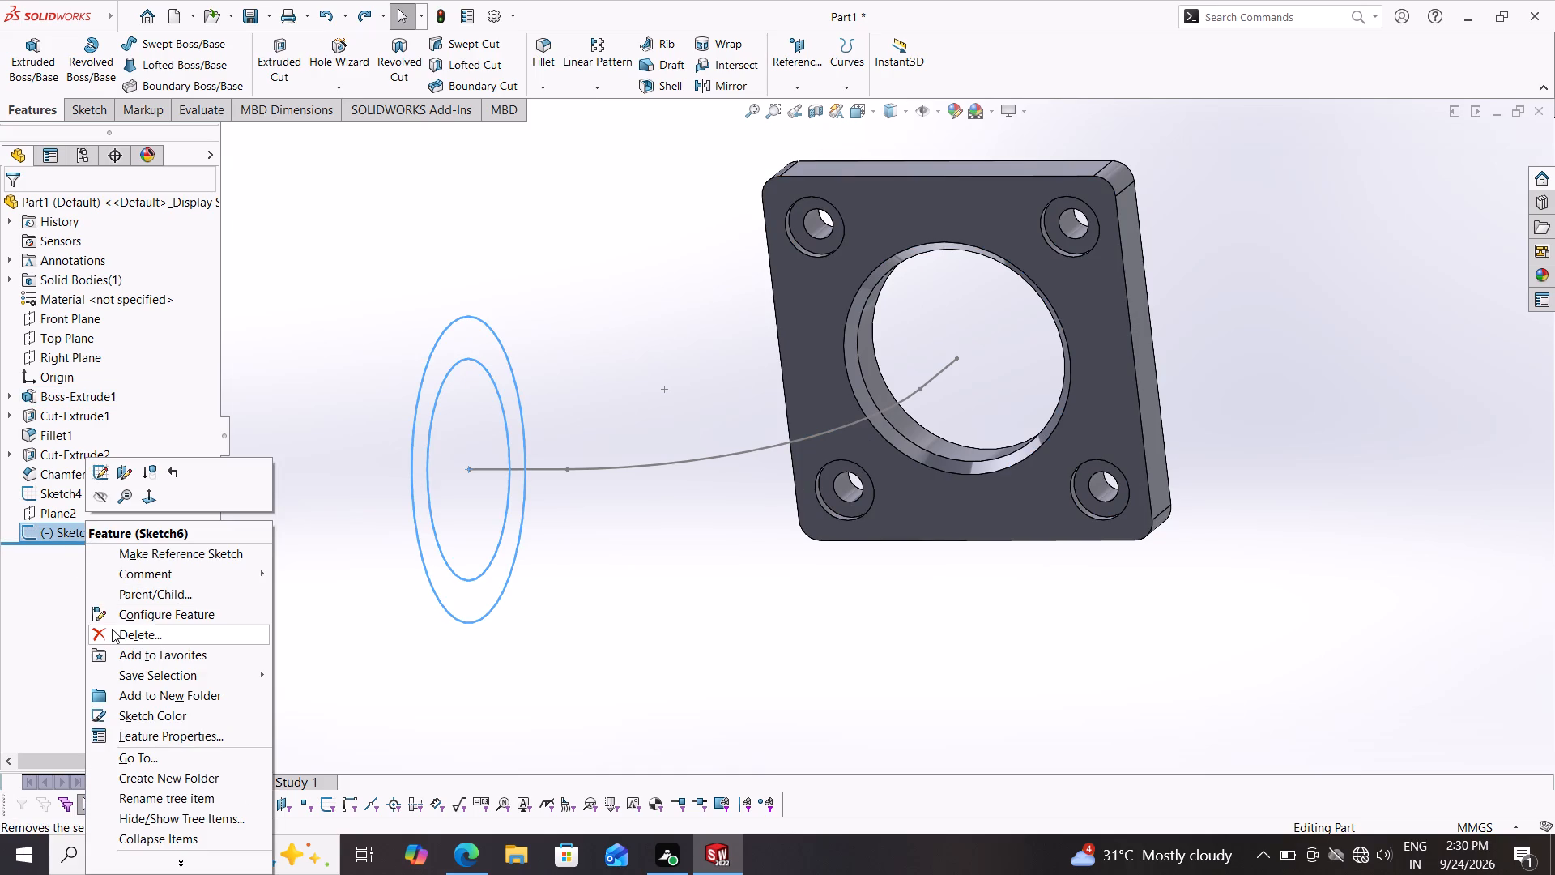
{"action": "left_click", "coordinate": [906, 324]}
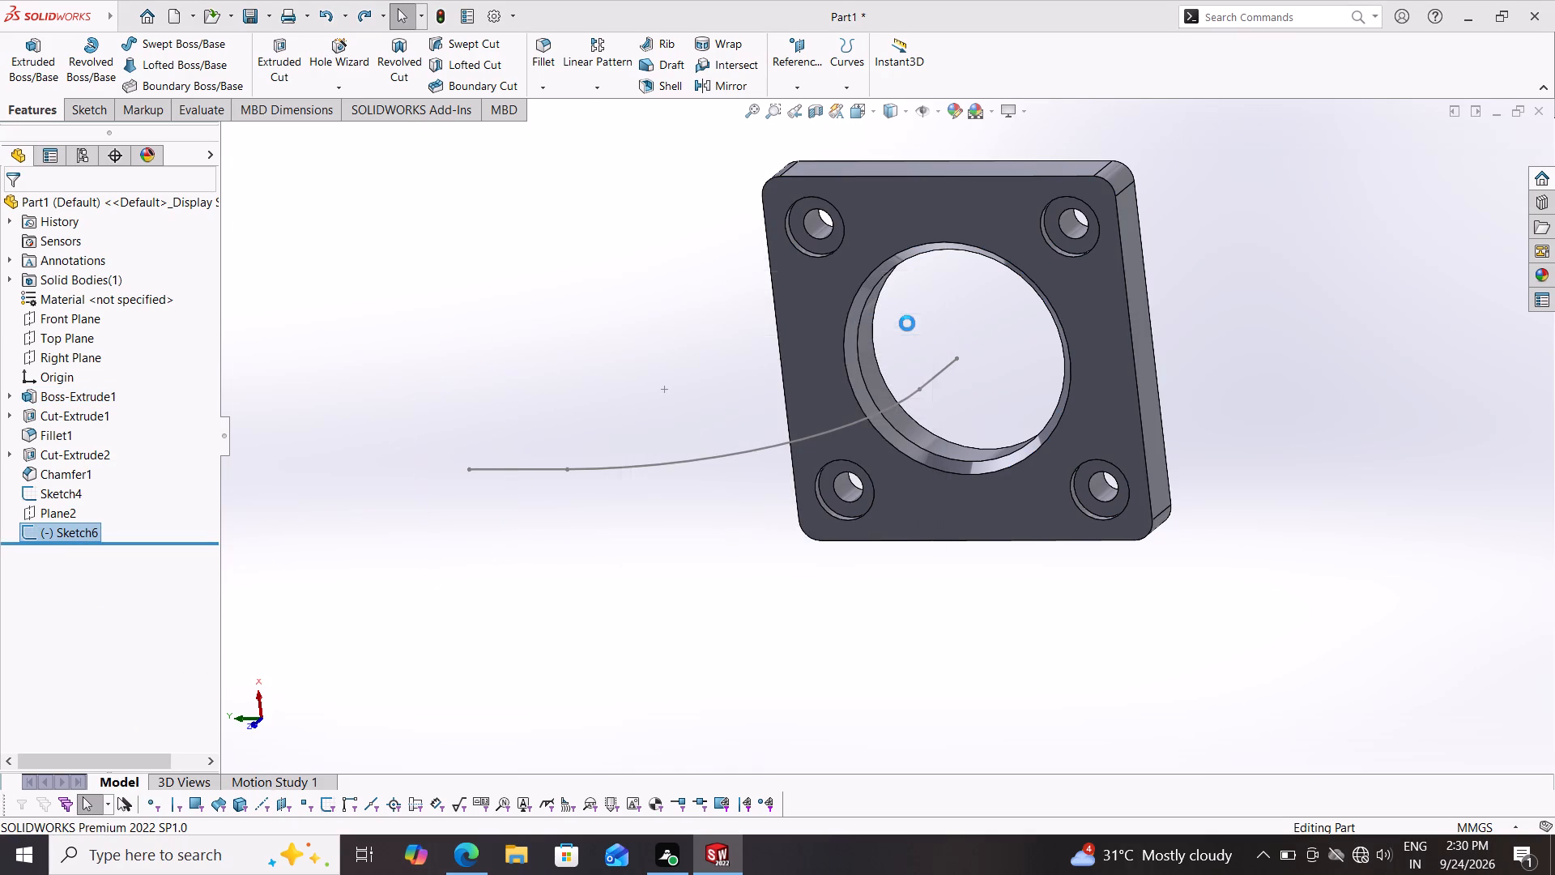
Delete the bend path sketch together with its dependent reference plane, leaving only the flange features.
{"action": "right_click", "coordinate": [71, 494]}
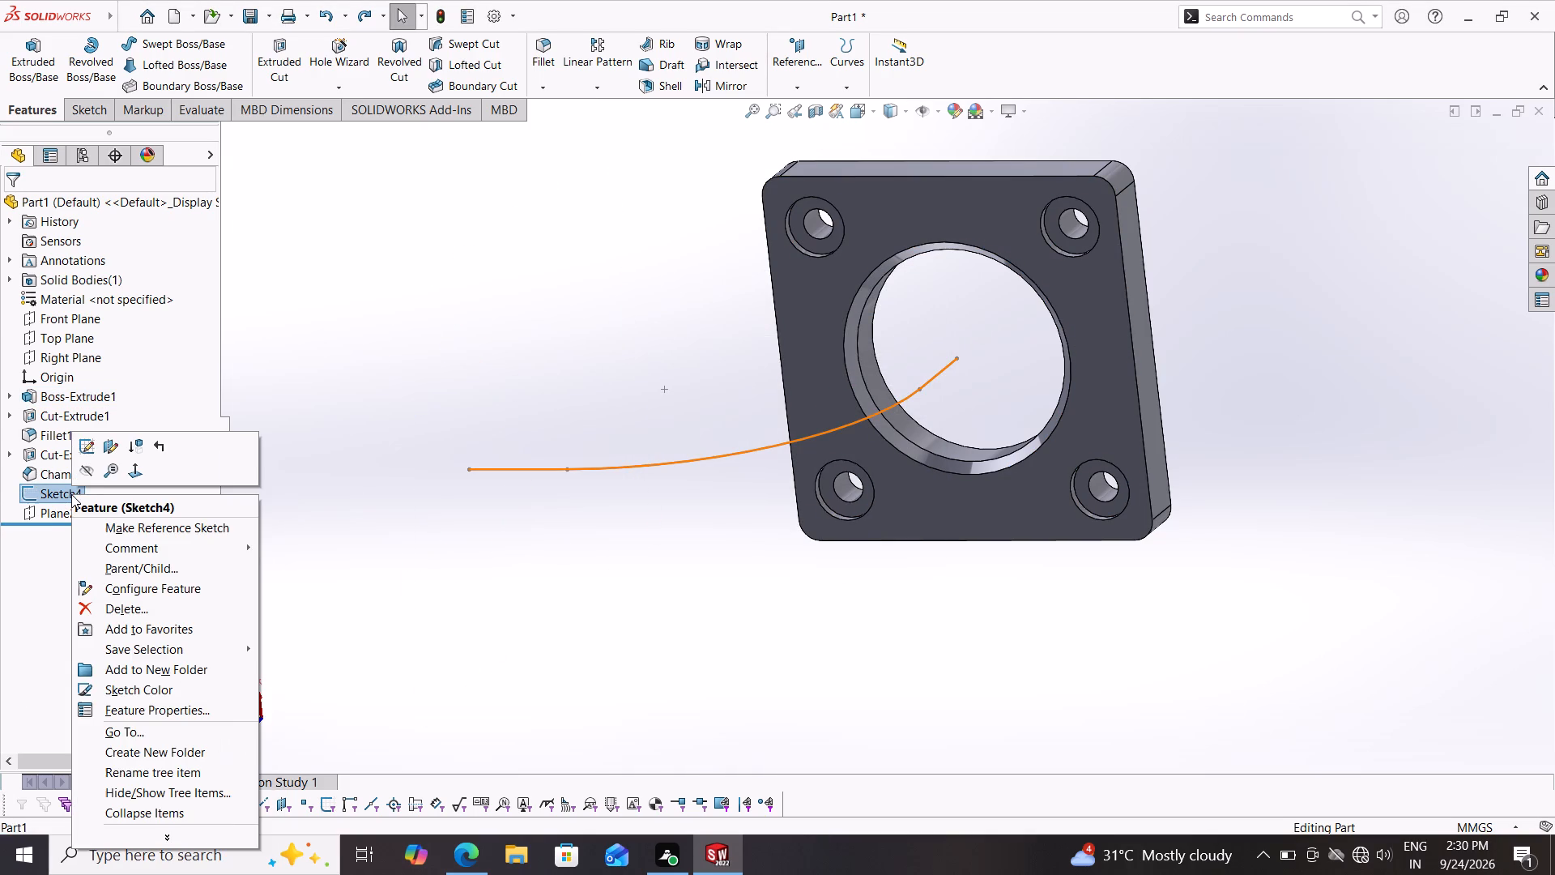
{"action": "left_click", "coordinate": [130, 617]}
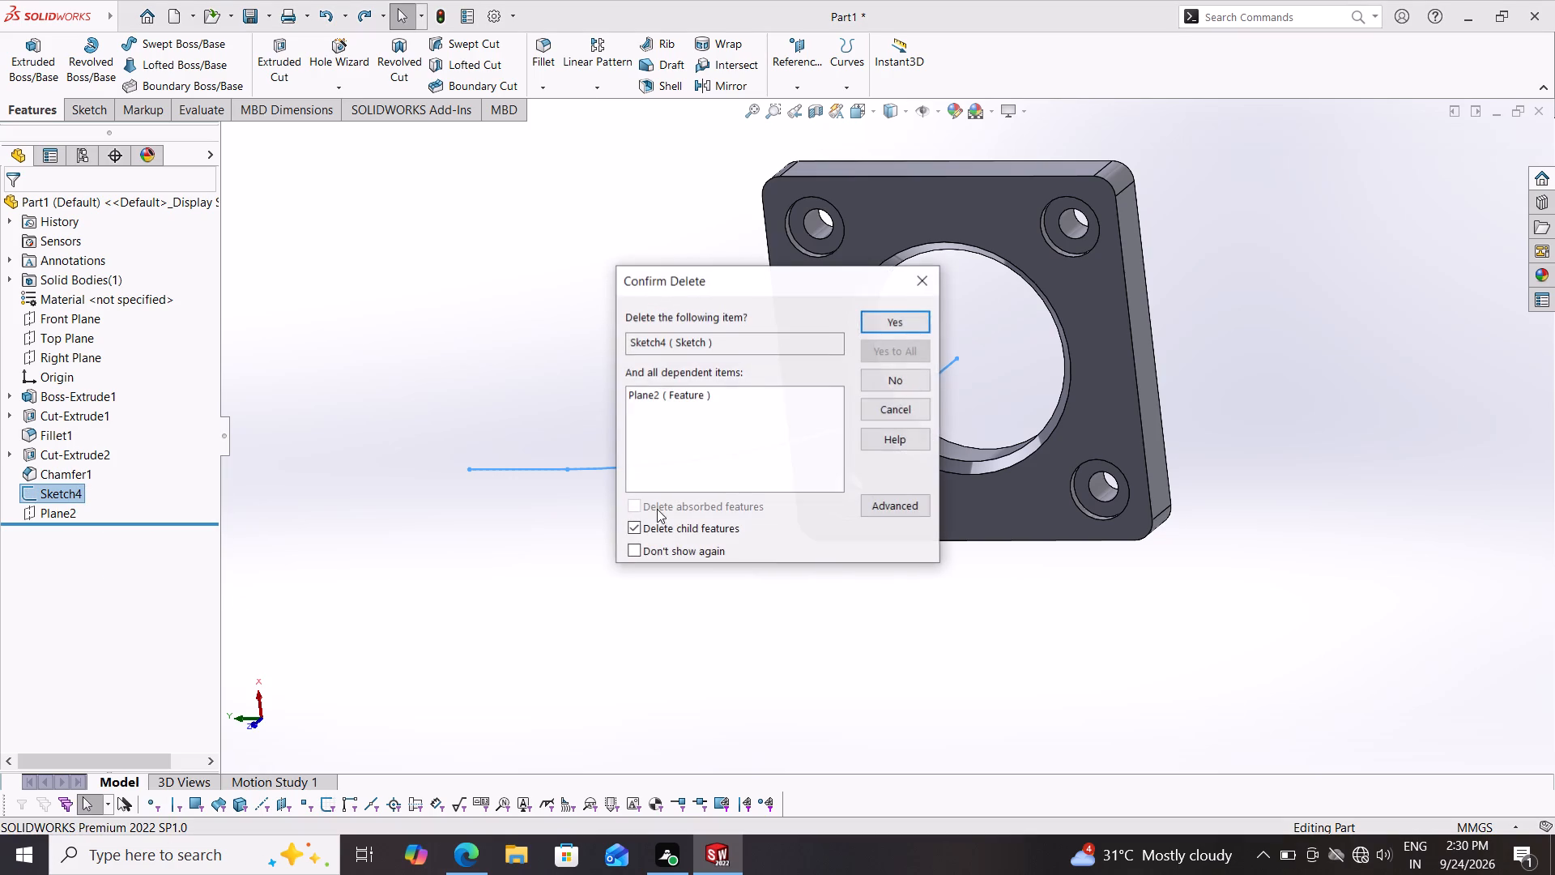
{"action": "left_click", "coordinate": [910, 323]}
{"action": "middle_click_drag", "start_coordinate": [1218, 444], "coordinate": [1217, 446]}
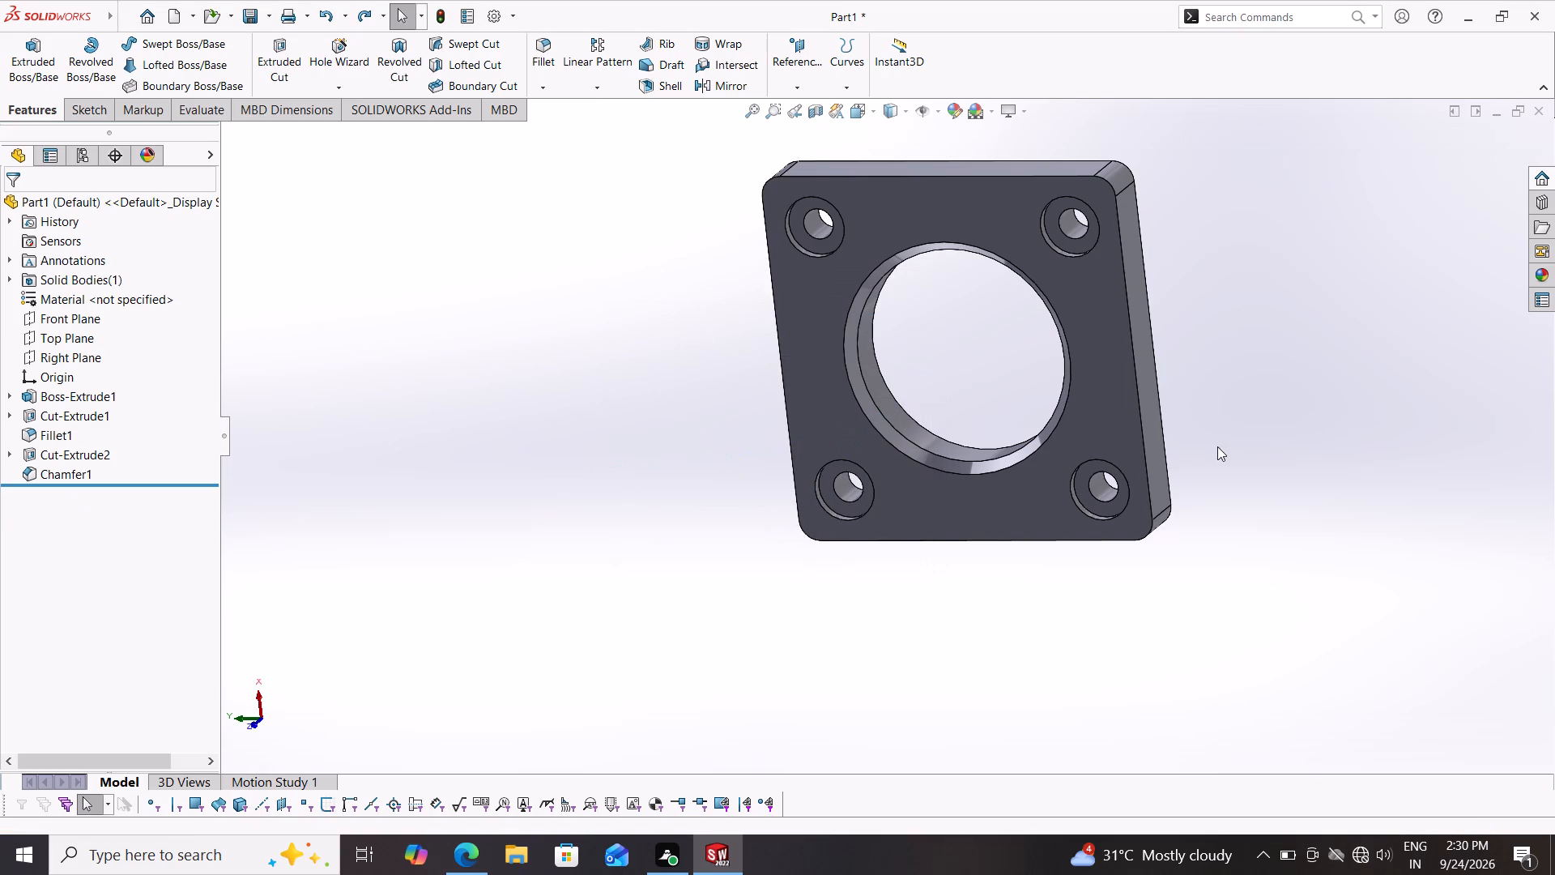
{"action": "middle_click_drag", "start_coordinate": [1217, 446], "coordinate": [1046, 543]}
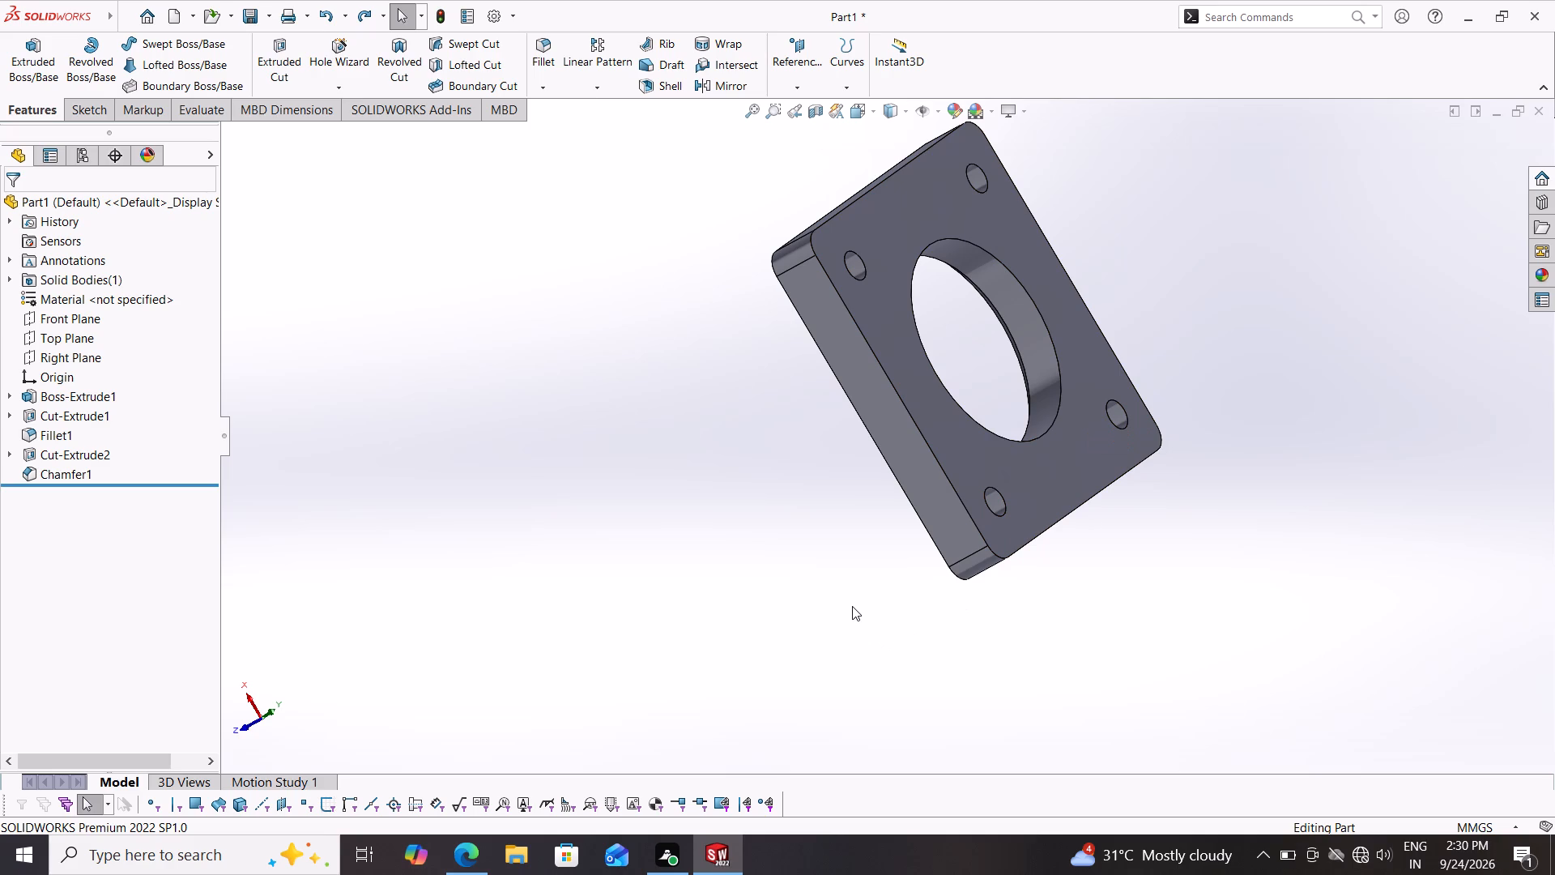
Delete the chamfer feature from the edge of the flange's central bore.
{"action": "right_click", "coordinate": [58, 477]}
{"action": "left_click", "coordinate": [89, 574]}
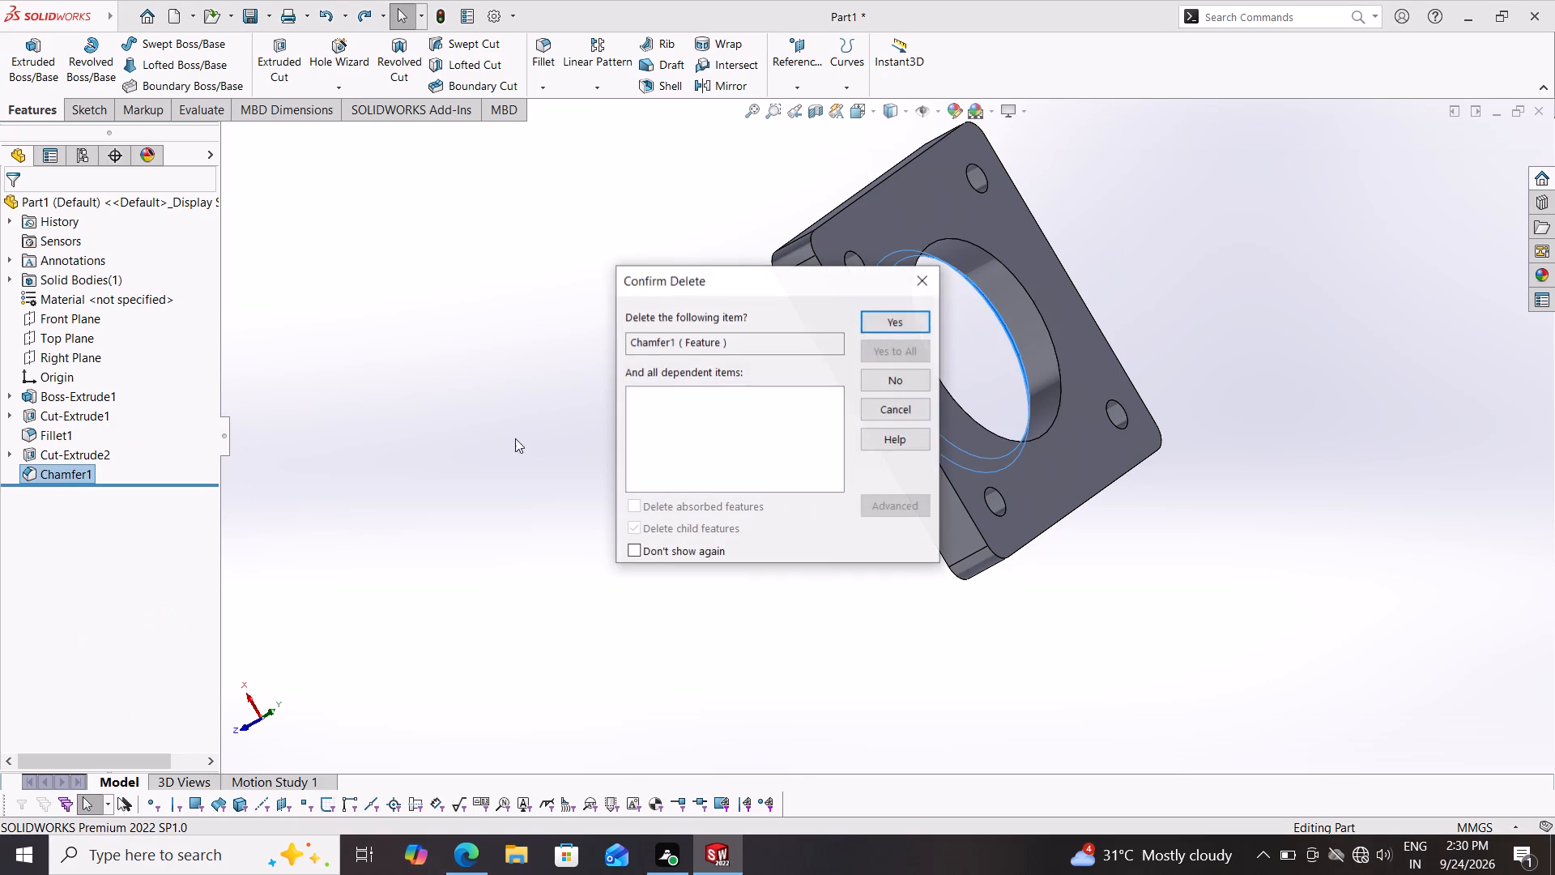
{"action": "left_click", "coordinate": [897, 324]}
Delete the cut feature that forms the four counterbores around the flange's bolt holes.
{"action": "middle_click_drag", "start_coordinate": [780, 620], "coordinate": [884, 534]}
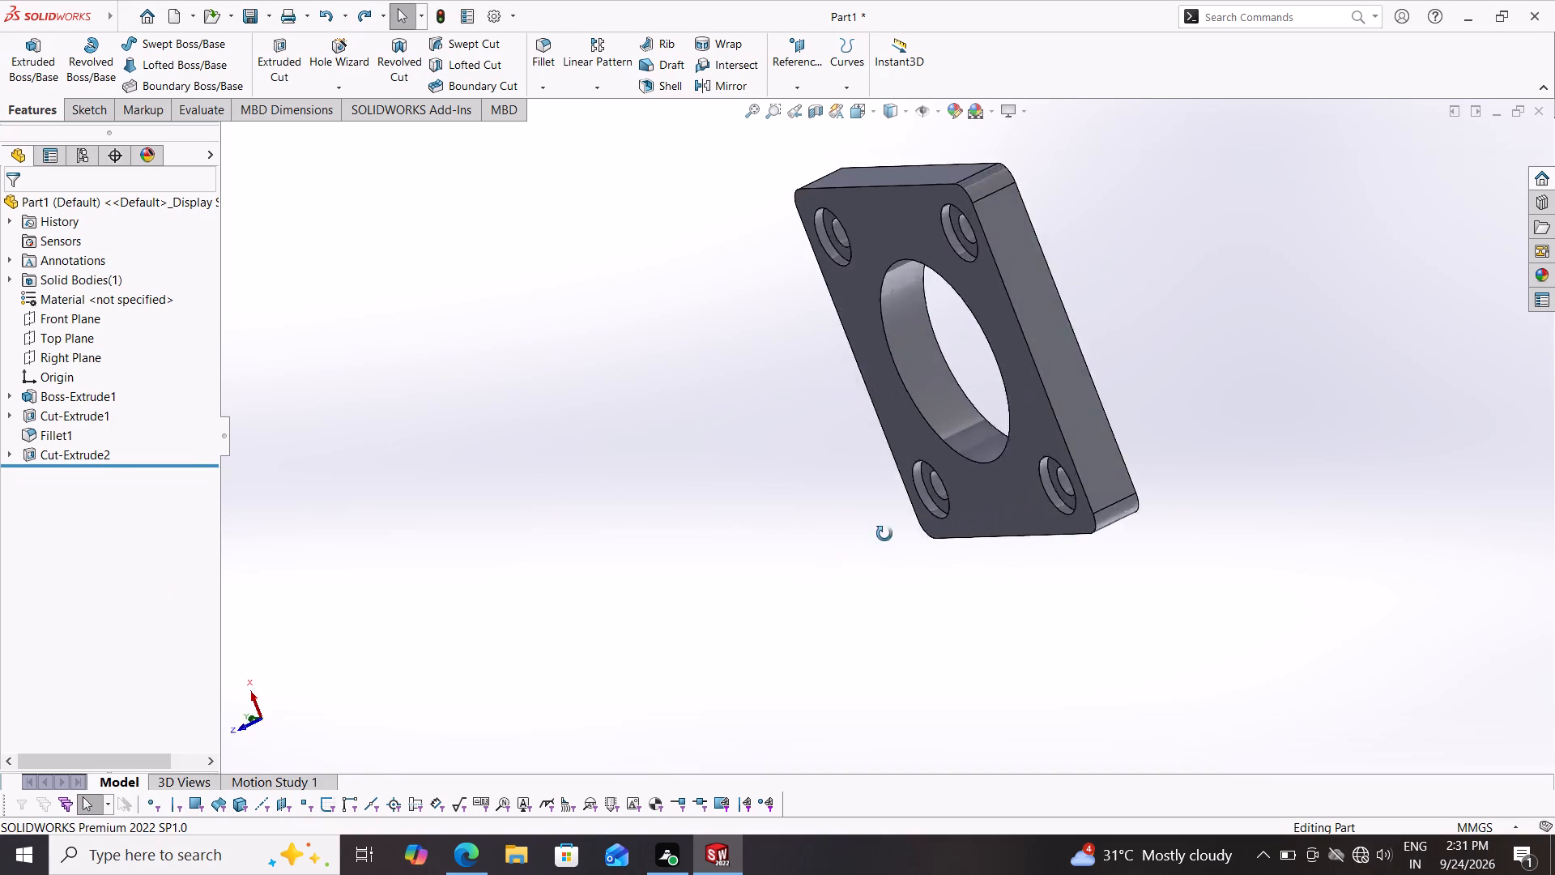
{"action": "middle_click_drag", "start_coordinate": [884, 534], "coordinate": [680, 615]}
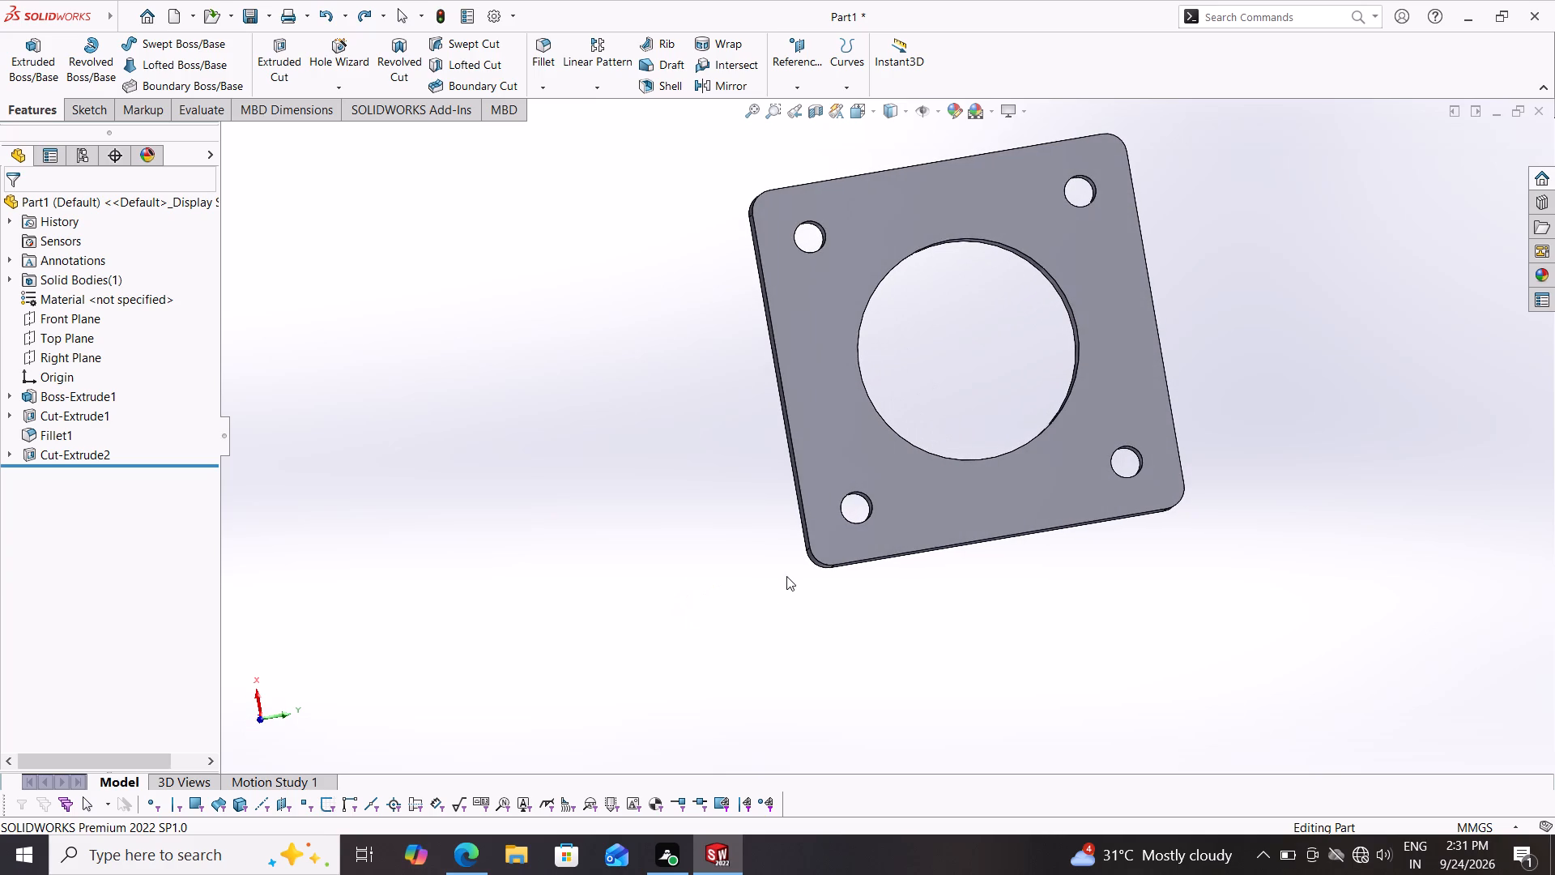
{"action": "middle_click_drag", "start_coordinate": [777, 577], "coordinate": [924, 586]}
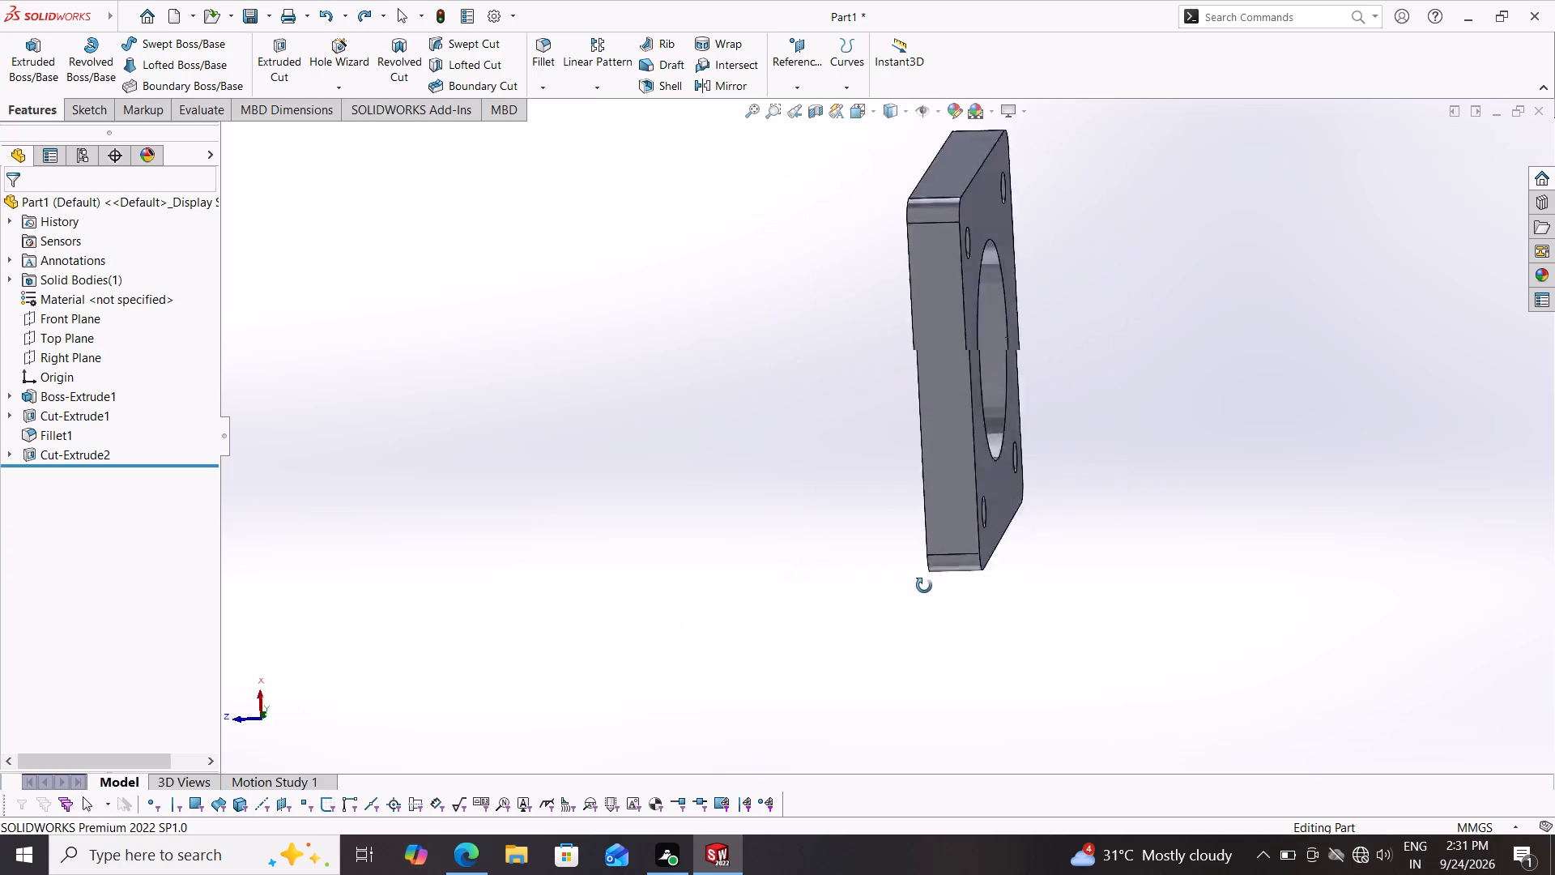
{"action": "middle_click_drag", "start_coordinate": [924, 586], "coordinate": [979, 578]}
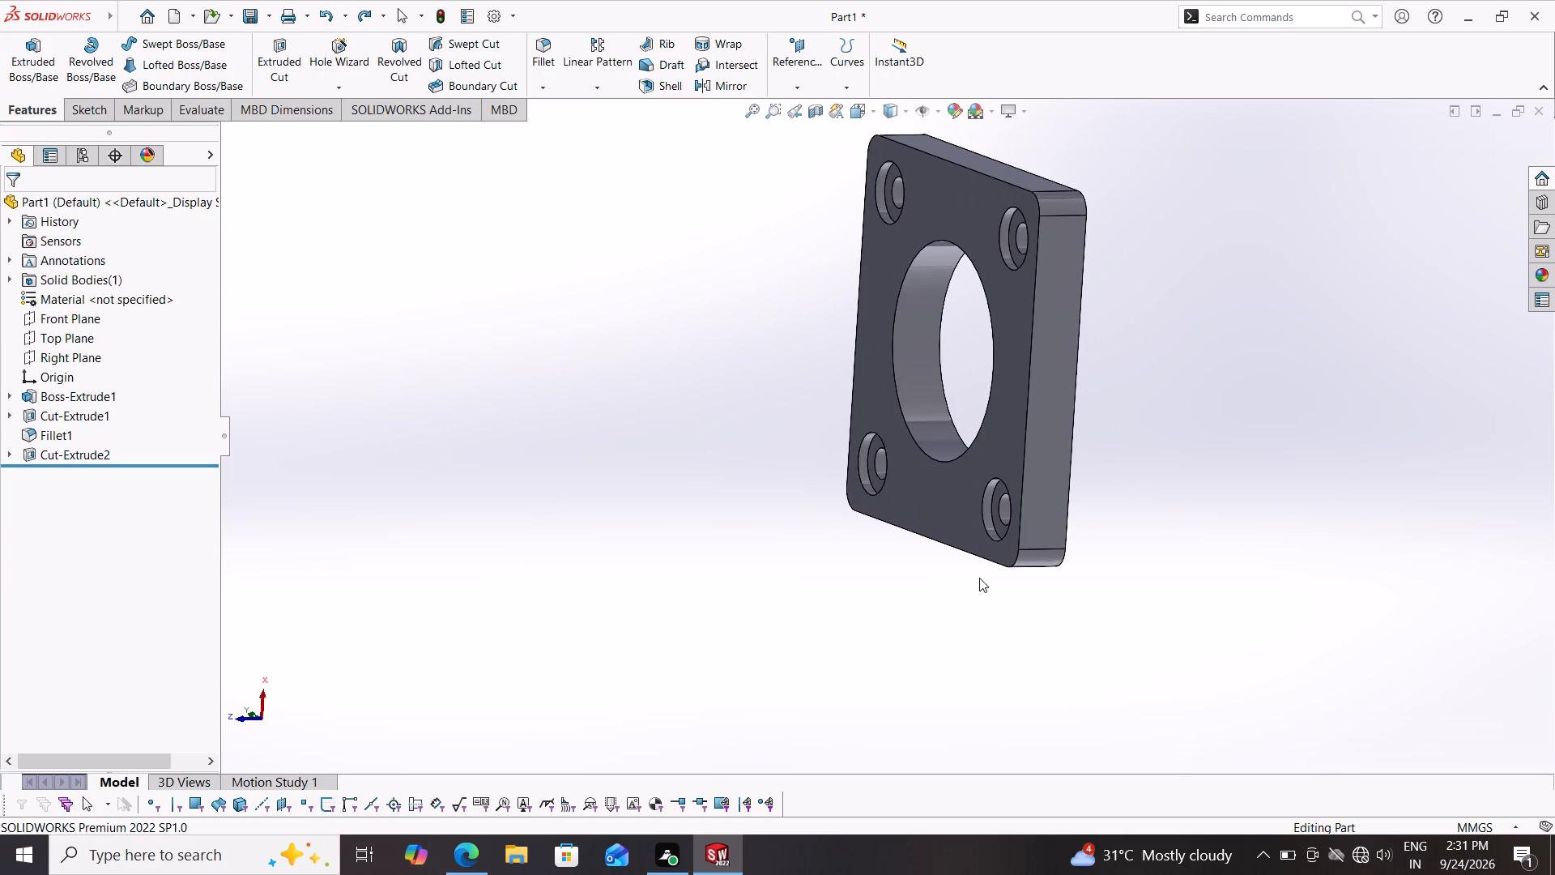
{"action": "left_click", "coordinate": [96, 454]}
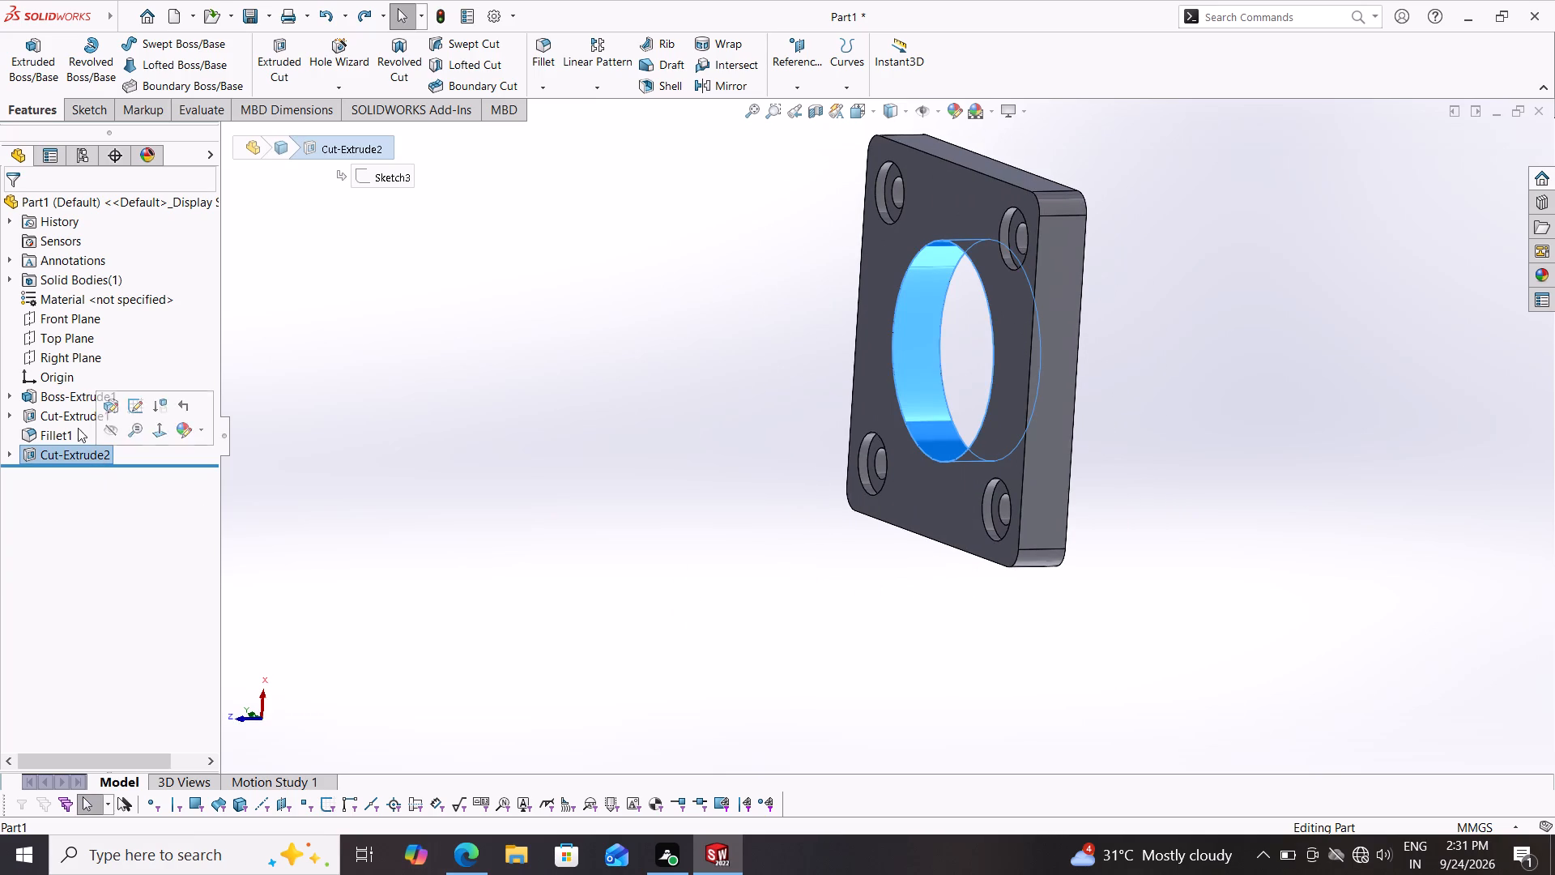
{"action": "left_click", "coordinate": [85, 412]}
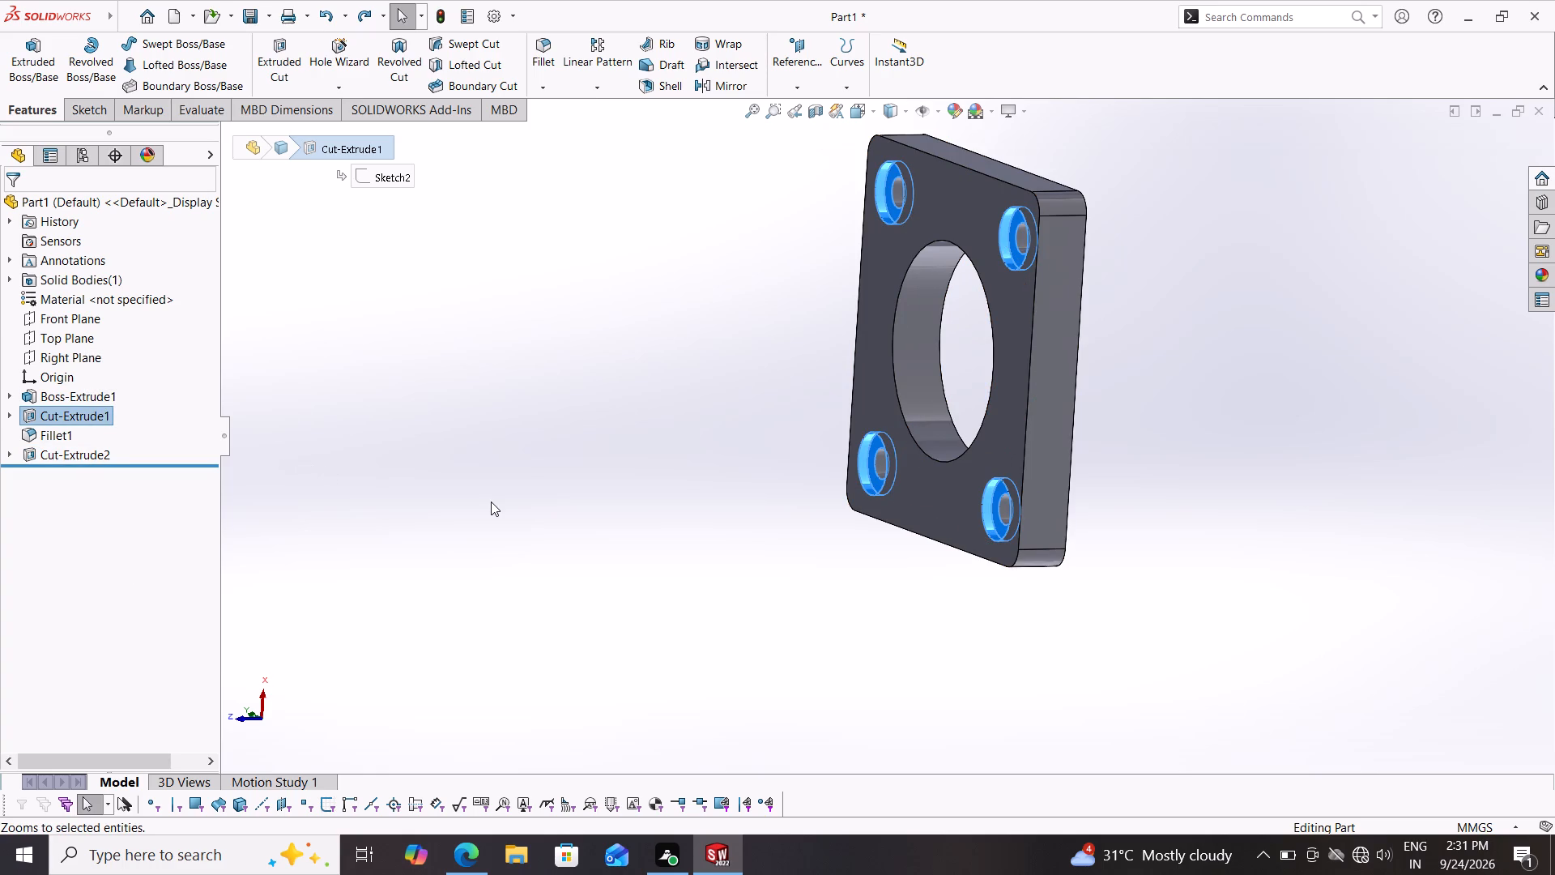
{"action": "left_click", "coordinate": [58, 416]}
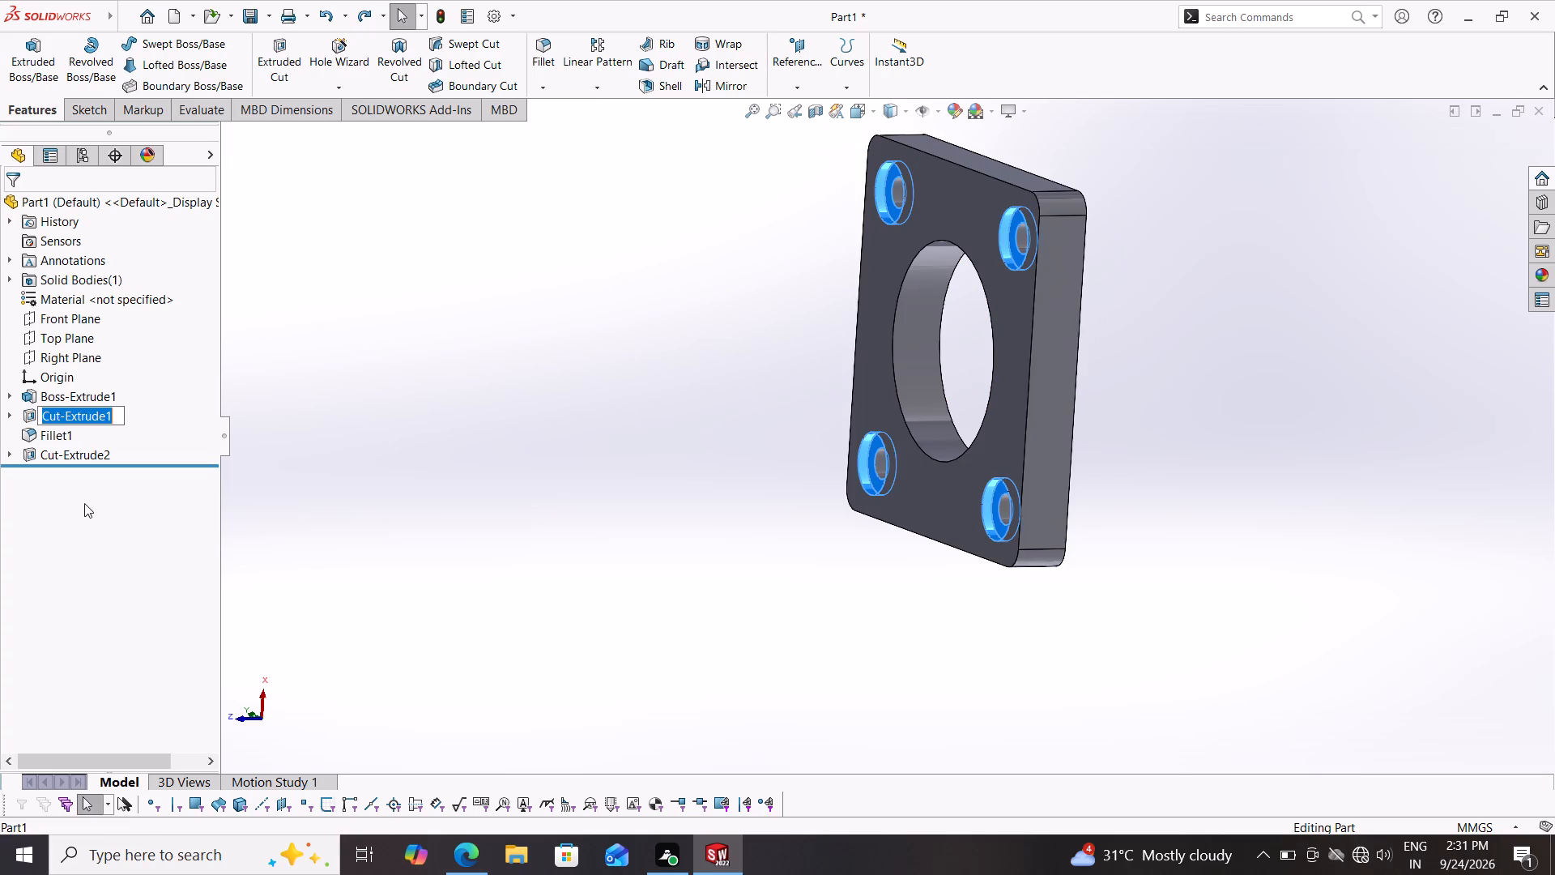
{"action": "key", "text": "Escape"}
{"action": "key", "text": "Escape"}
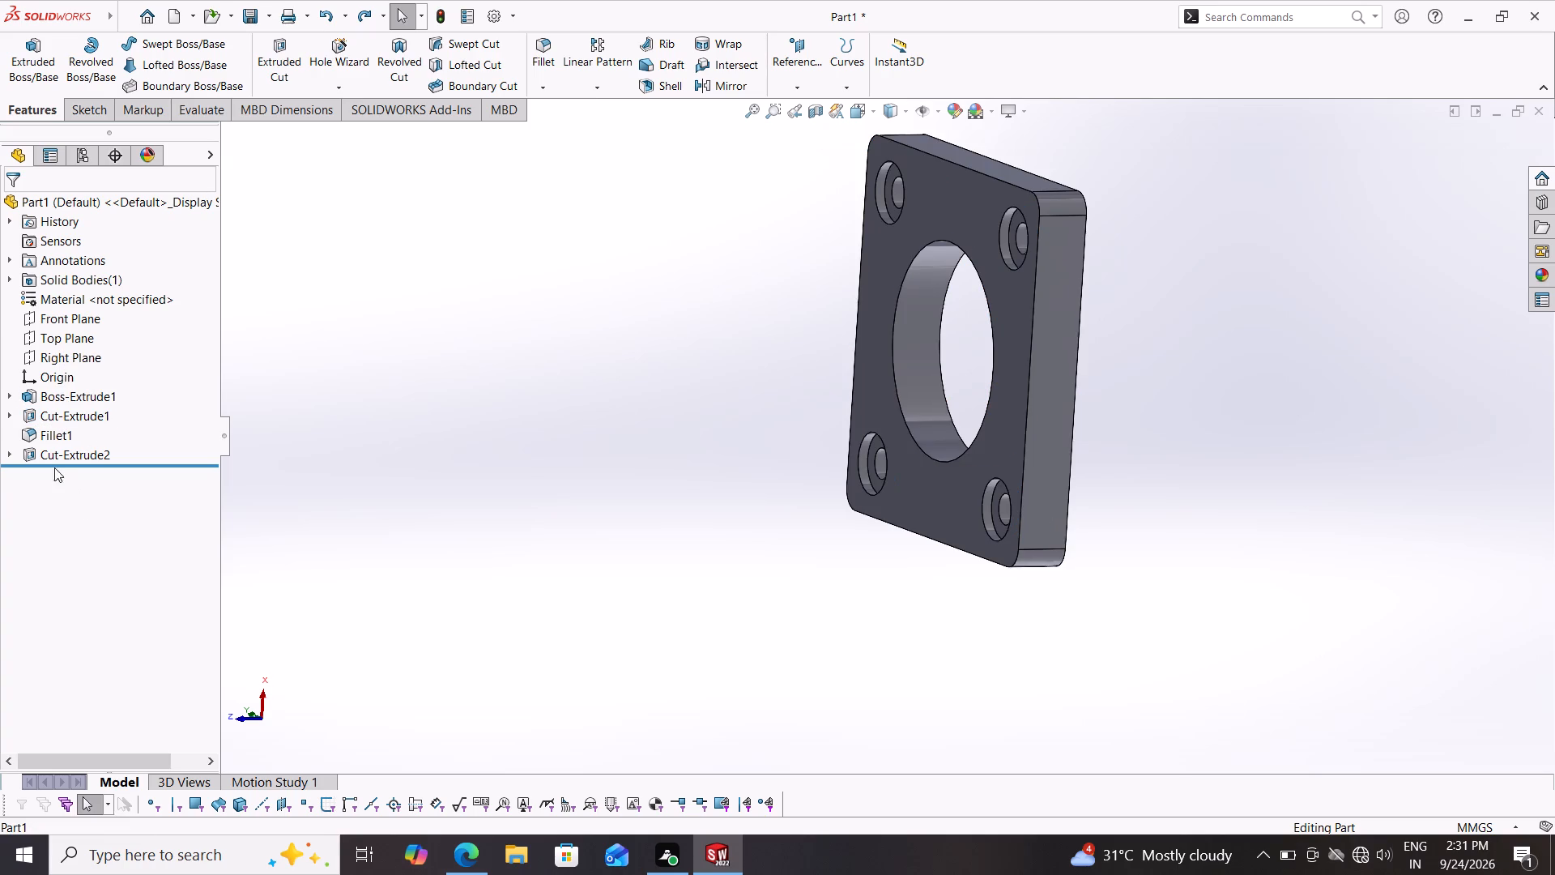
{"action": "right_click", "coordinate": [53, 416]}
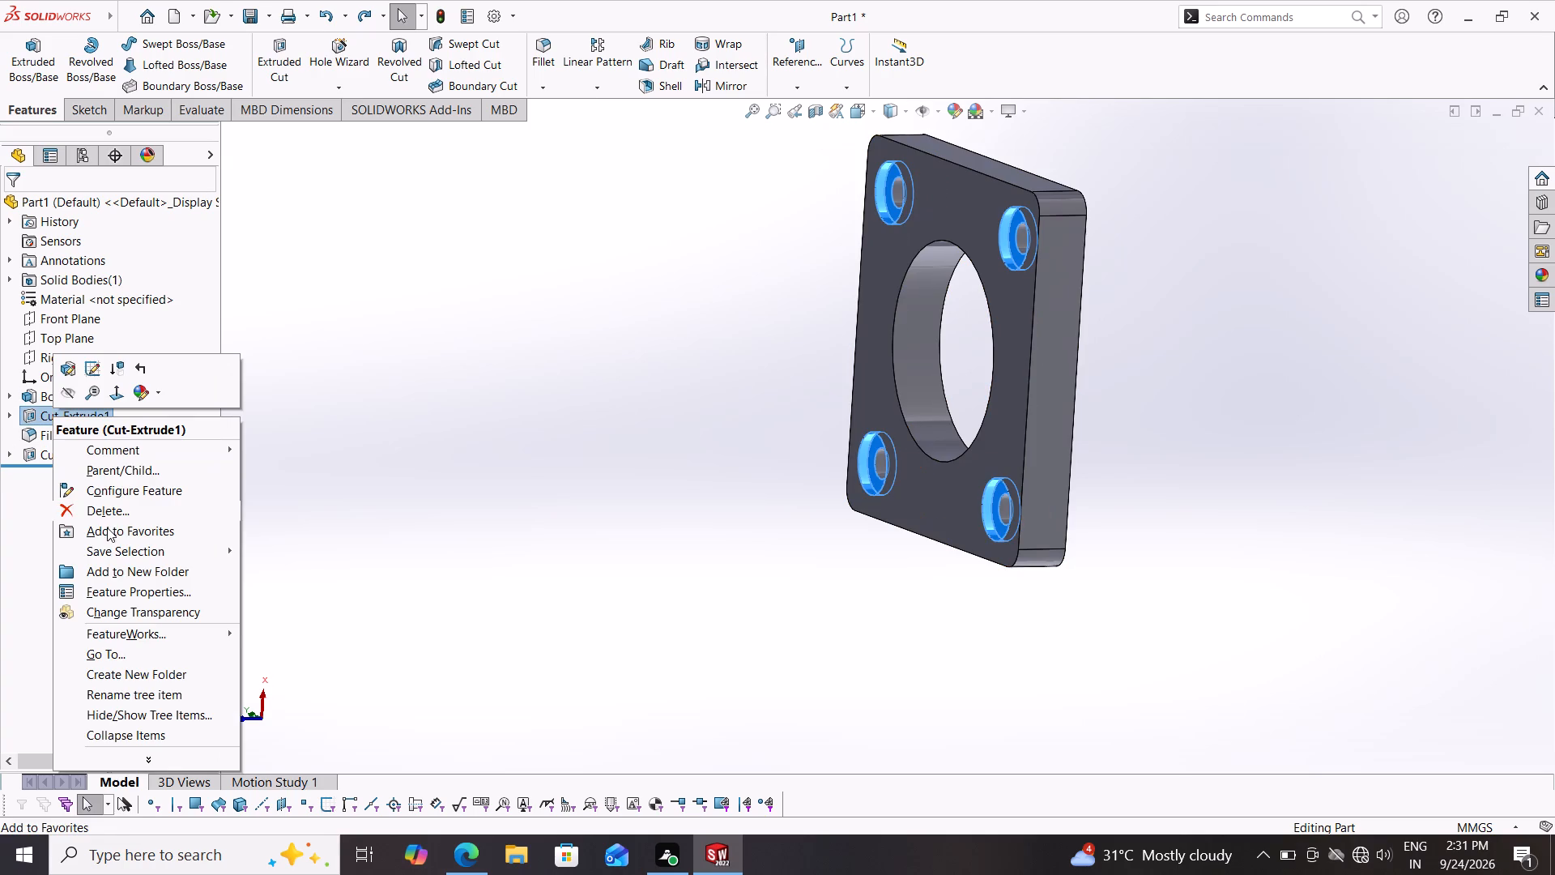
{"action": "left_click", "coordinate": [117, 515]}
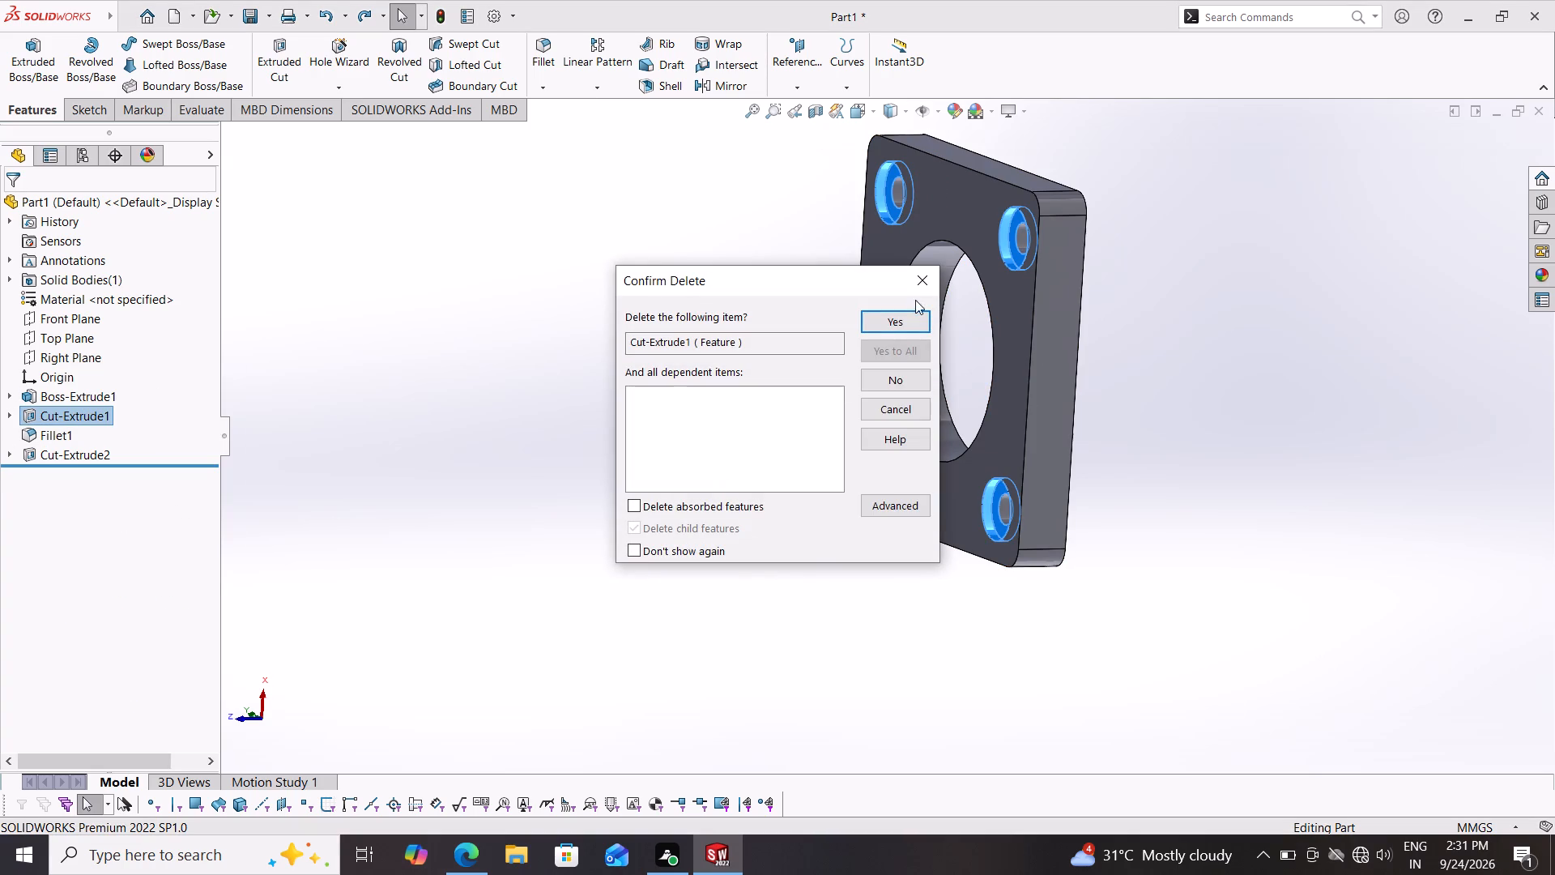
{"action": "left_click", "coordinate": [904, 315]}
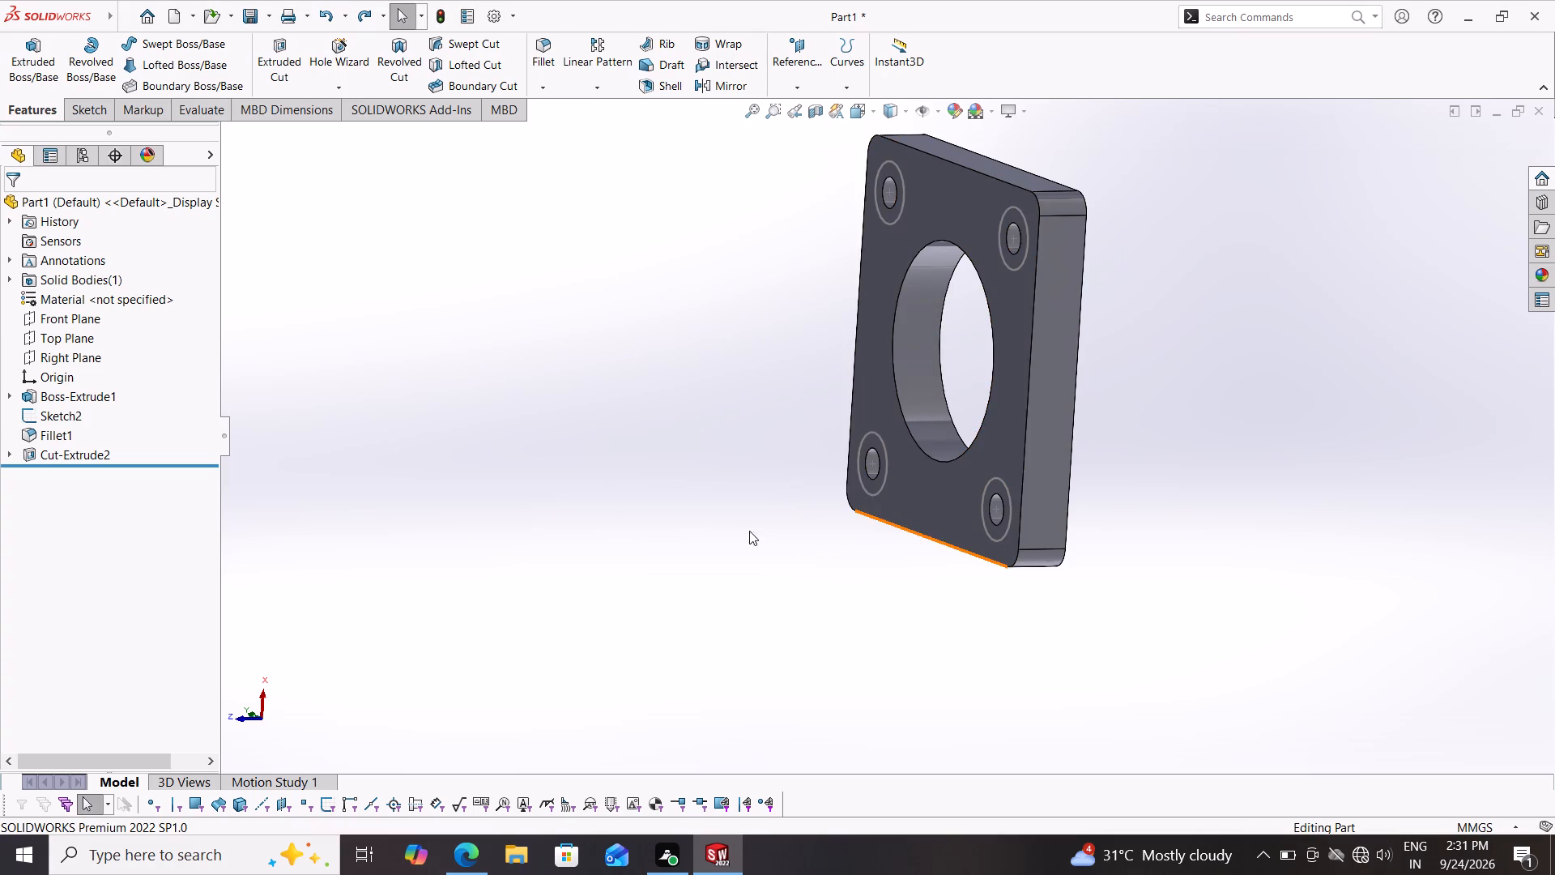
Delete the leftover counterbore circles sketch from the flange face.
{"action": "right_click", "coordinate": [58, 412]}
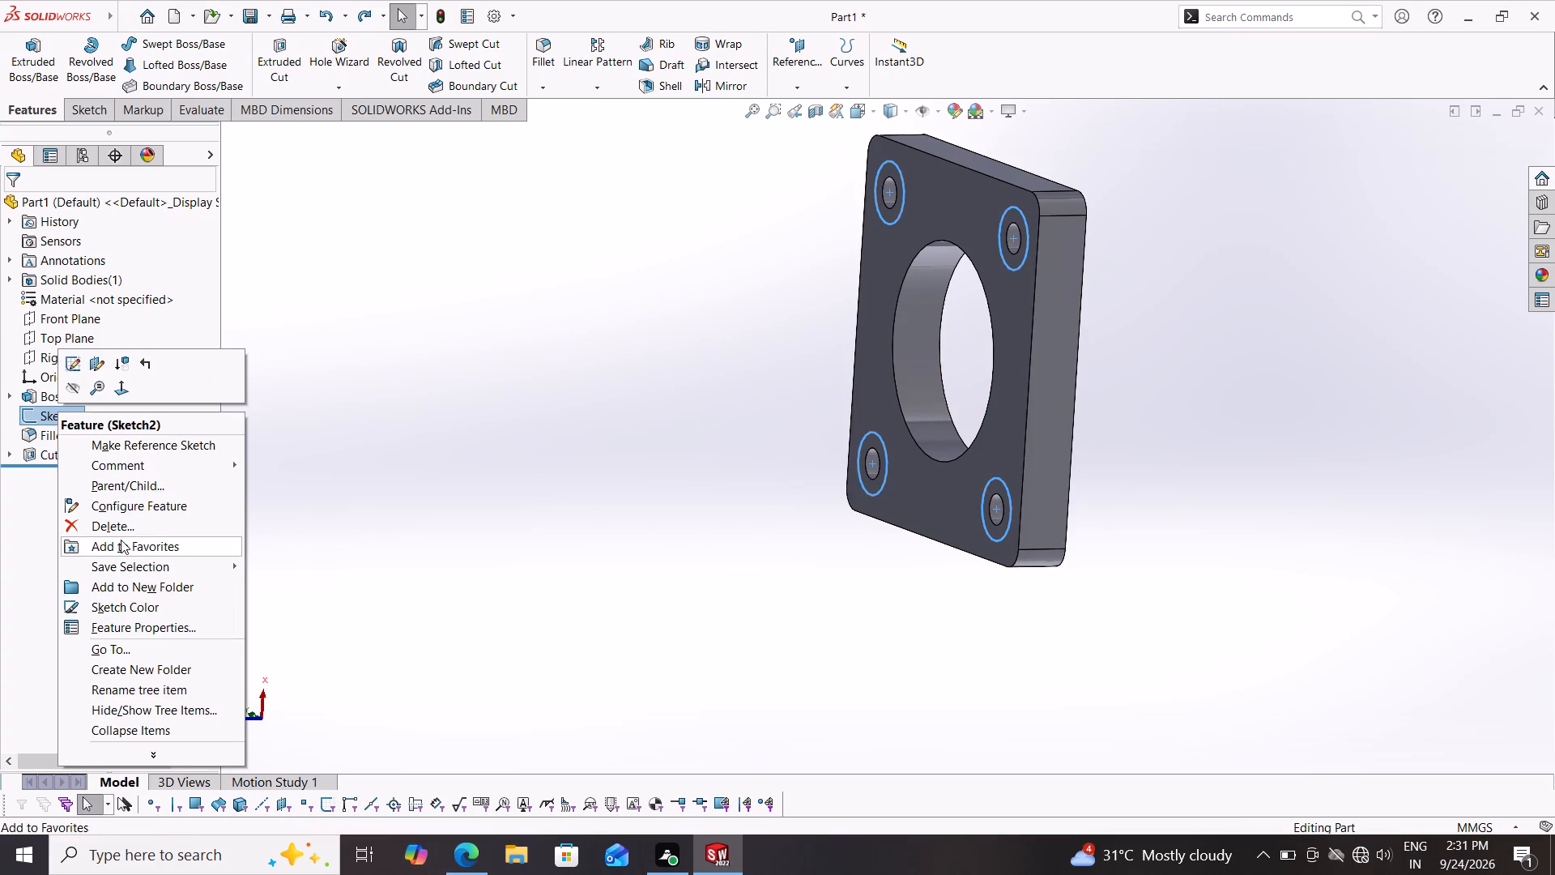
{"action": "left_click", "coordinate": [123, 529]}
{"action": "left_click", "coordinate": [896, 320]}
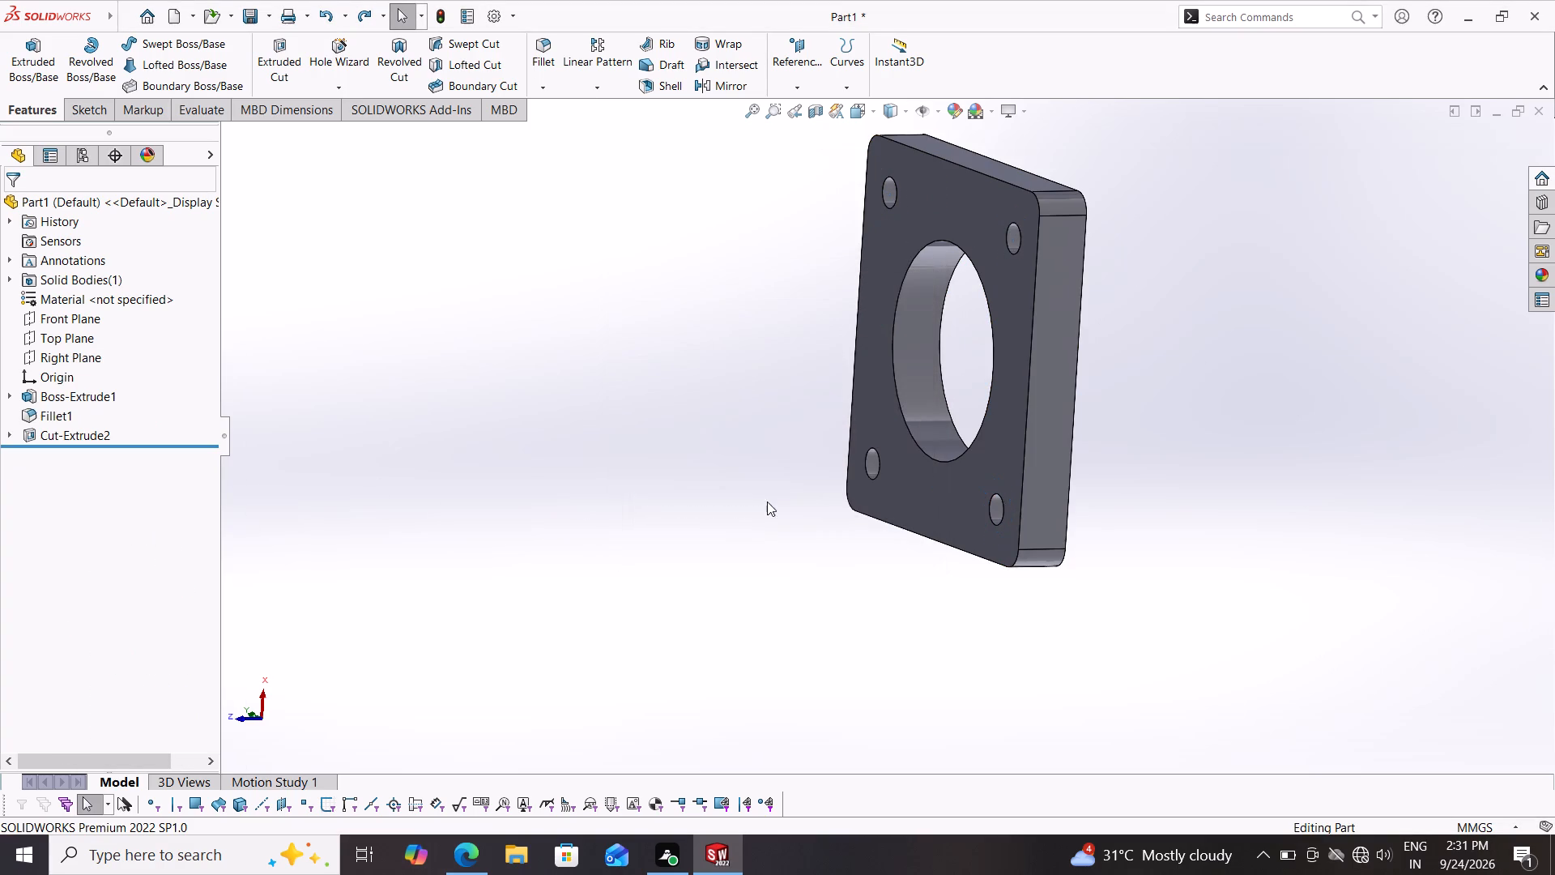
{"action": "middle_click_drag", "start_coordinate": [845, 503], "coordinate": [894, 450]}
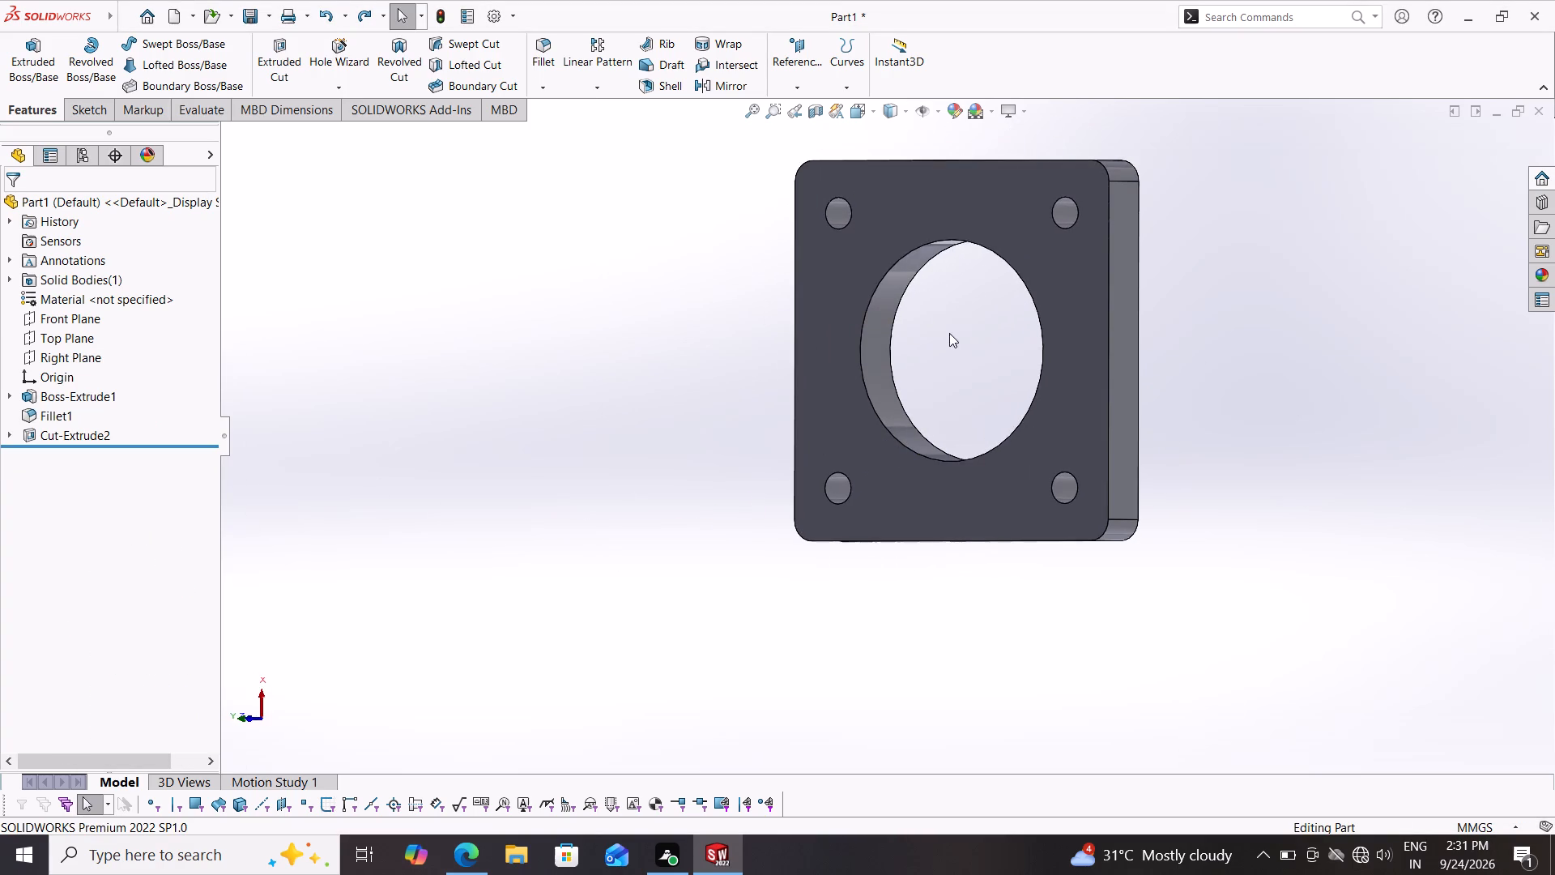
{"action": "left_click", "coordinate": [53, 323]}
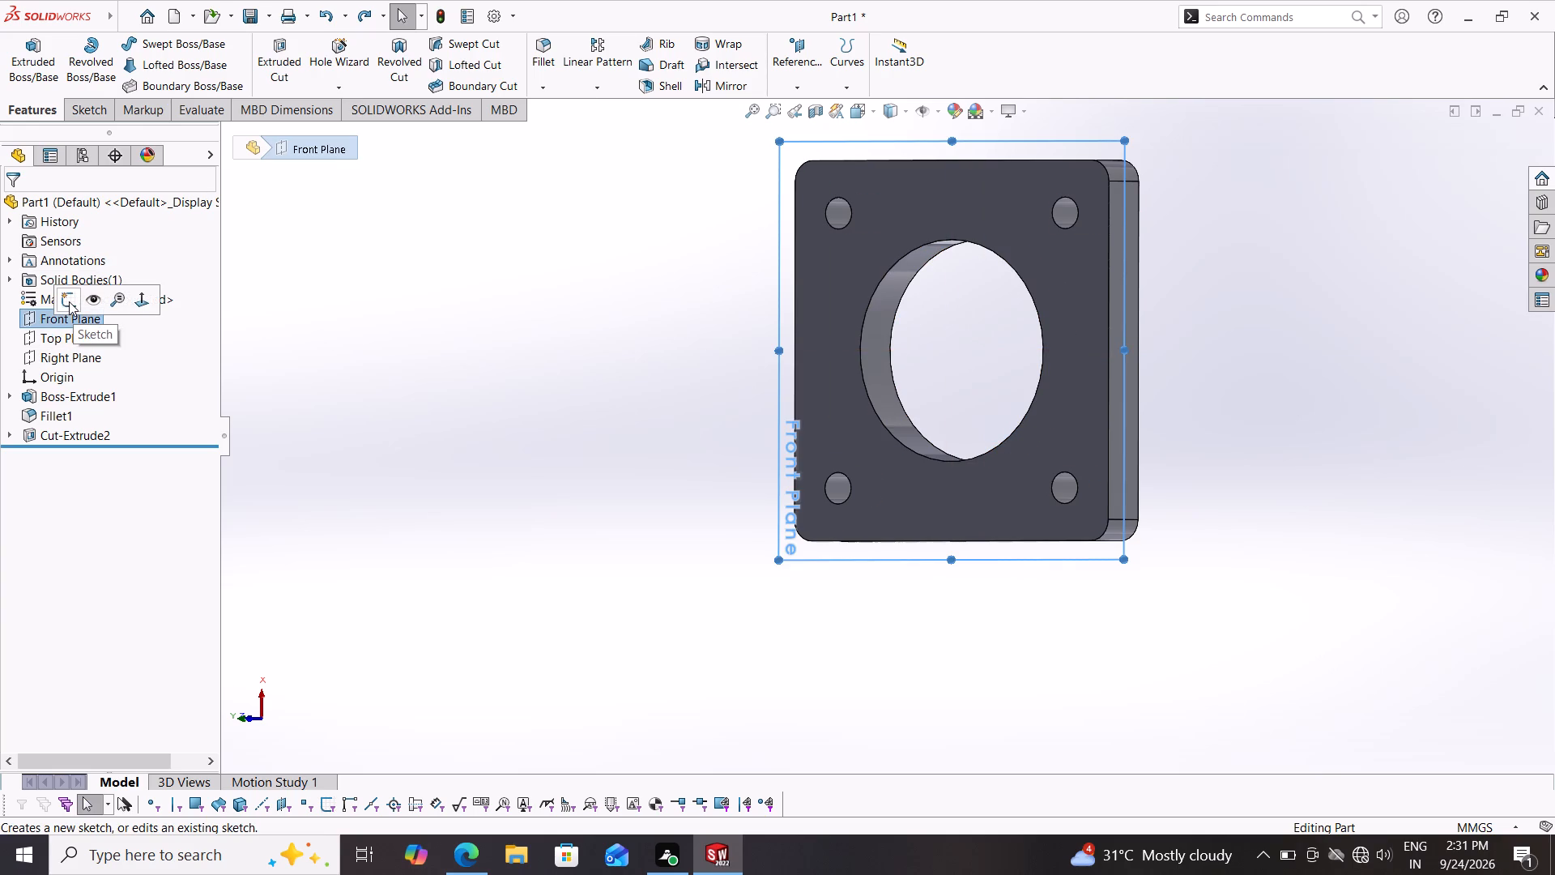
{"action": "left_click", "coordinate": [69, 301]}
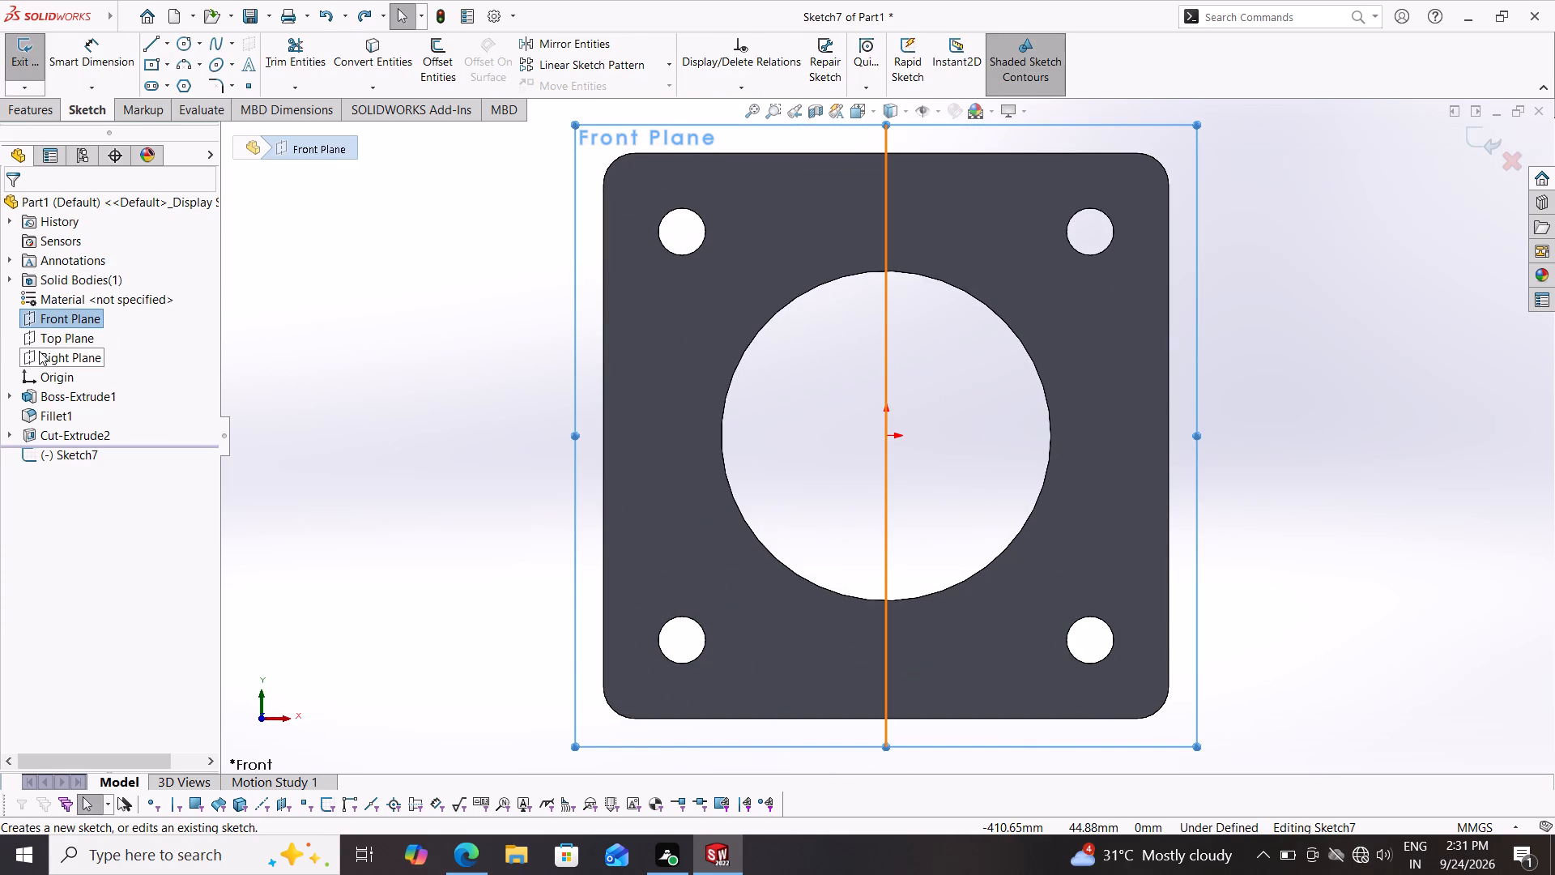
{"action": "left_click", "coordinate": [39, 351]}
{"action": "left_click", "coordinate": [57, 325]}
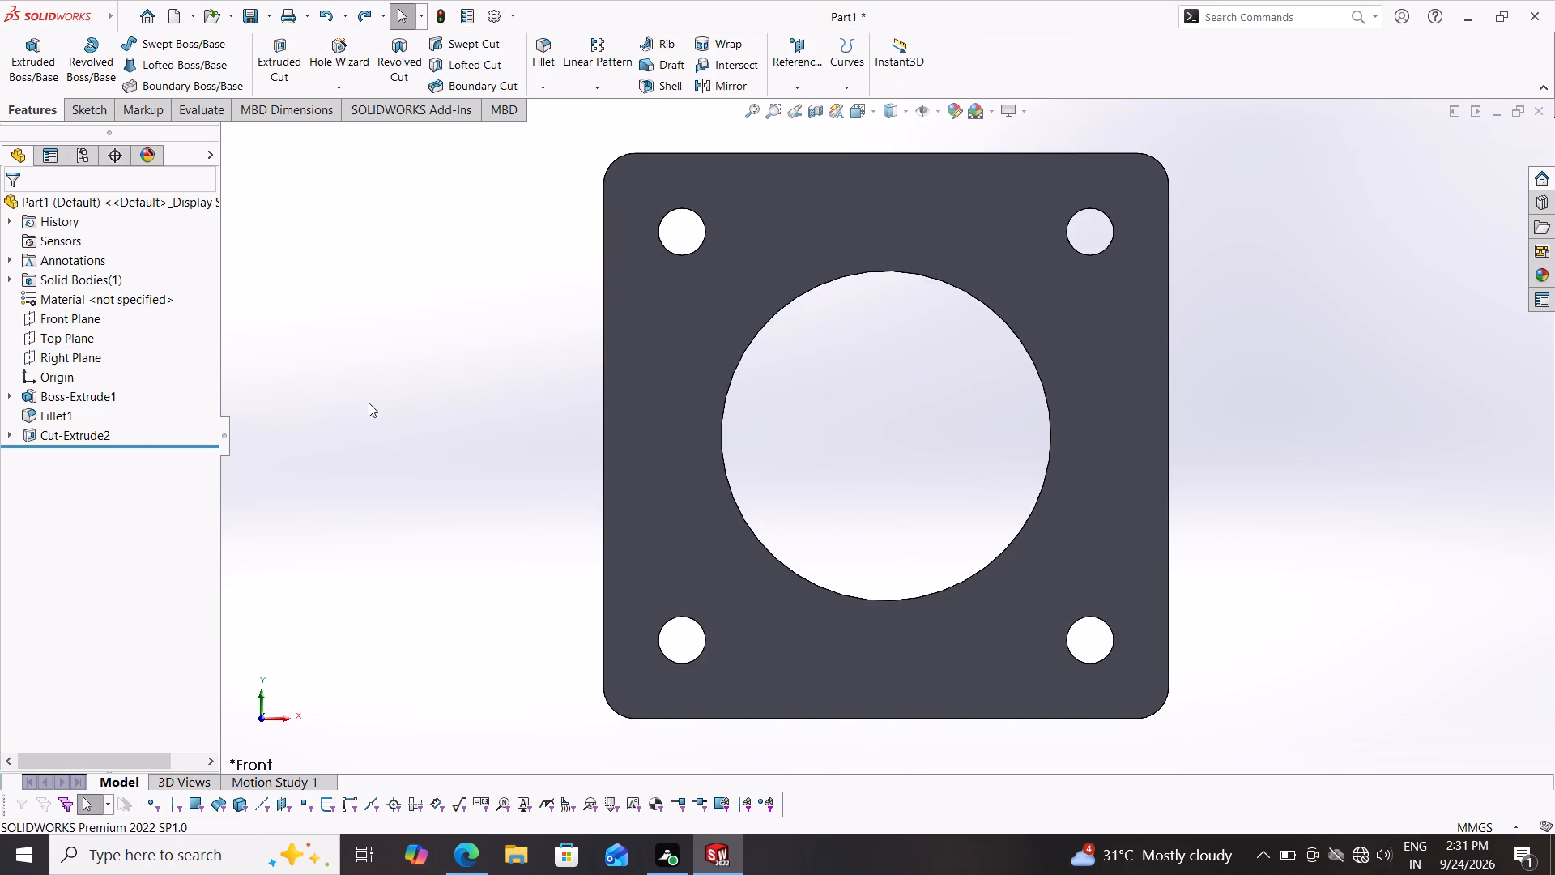
On the Right Plane, sketch a horizontal line about 225 mm long from the origin away from the flange, and a vertical line about 192 mm up.
{"action": "middle_click_drag", "start_coordinate": [370, 403], "coordinate": [253, 434]}
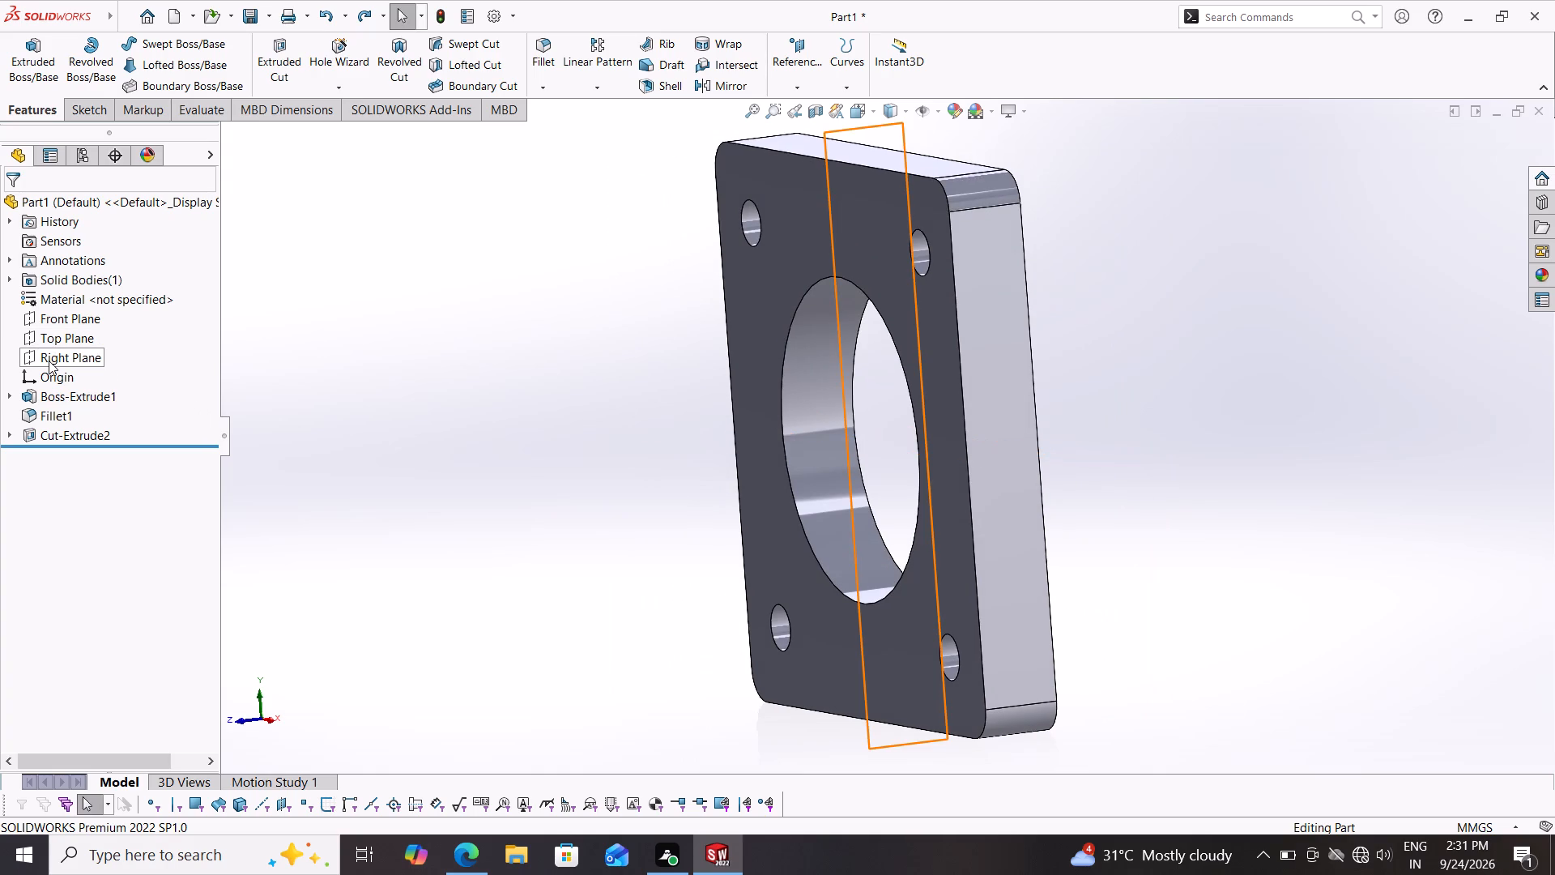
{"action": "left_click", "coordinate": [49, 361]}
{"action": "left_click", "coordinate": [62, 340]}
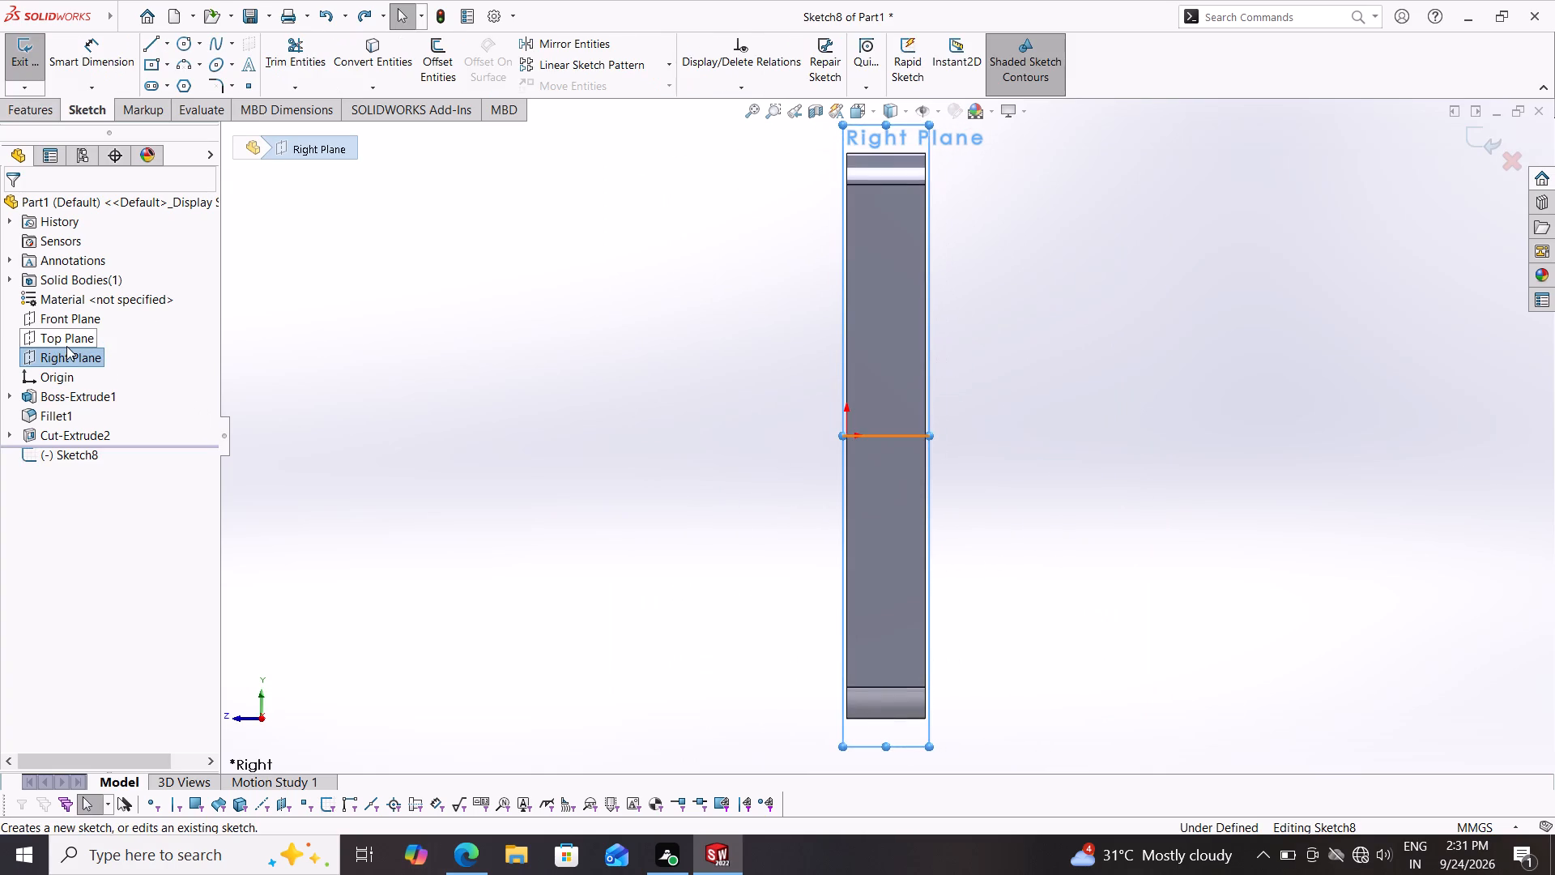
{"action": "left_click", "coordinate": [152, 47]}
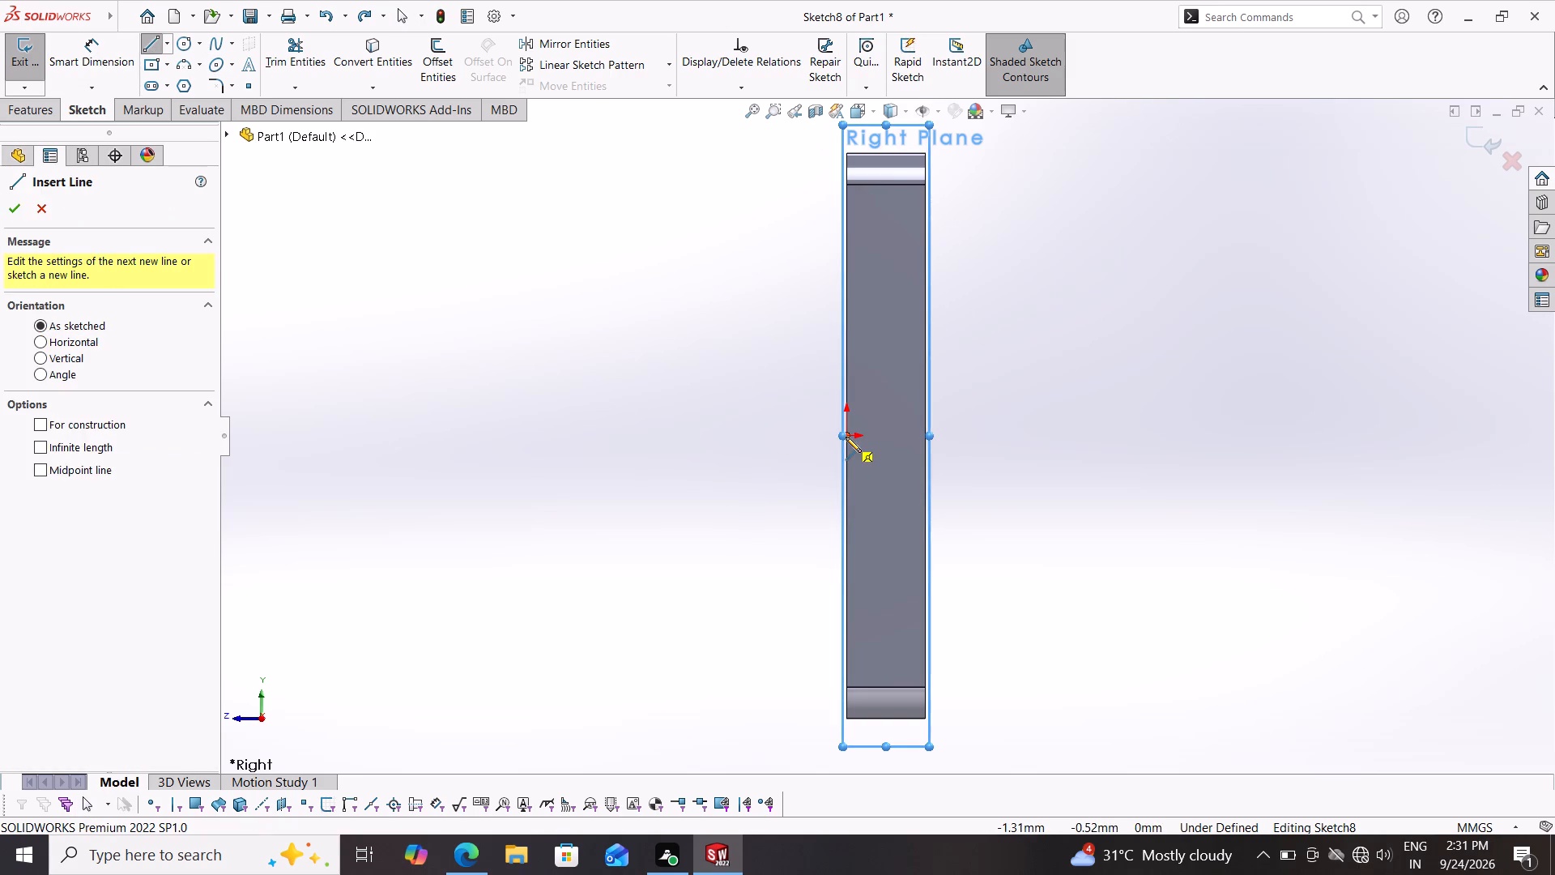
{"action": "left_click", "coordinate": [846, 437]}
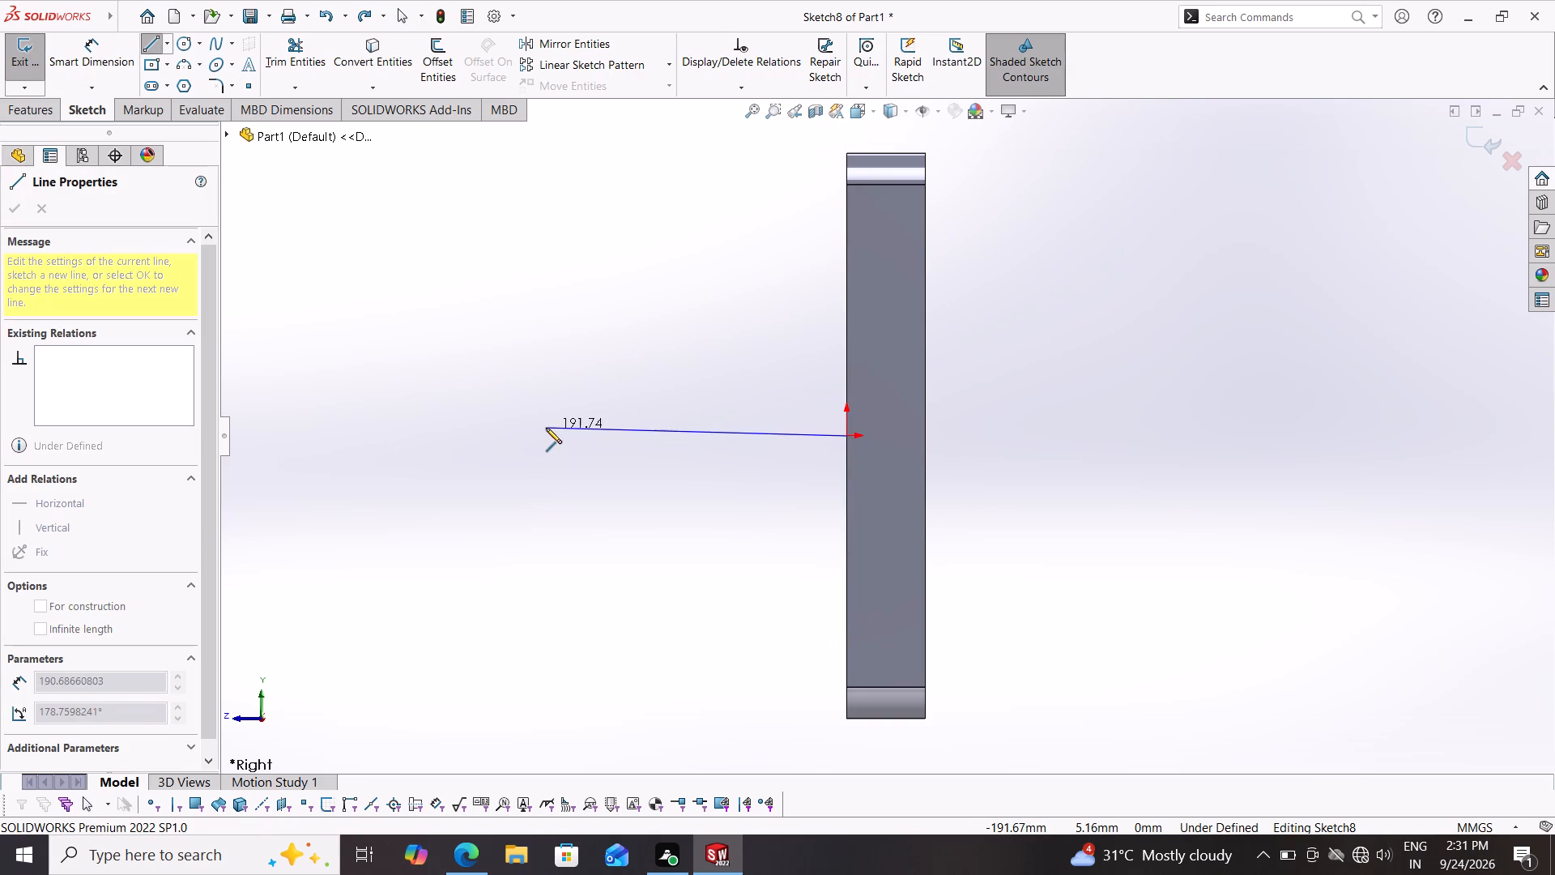
{"action": "left_click", "coordinate": [491, 439]}
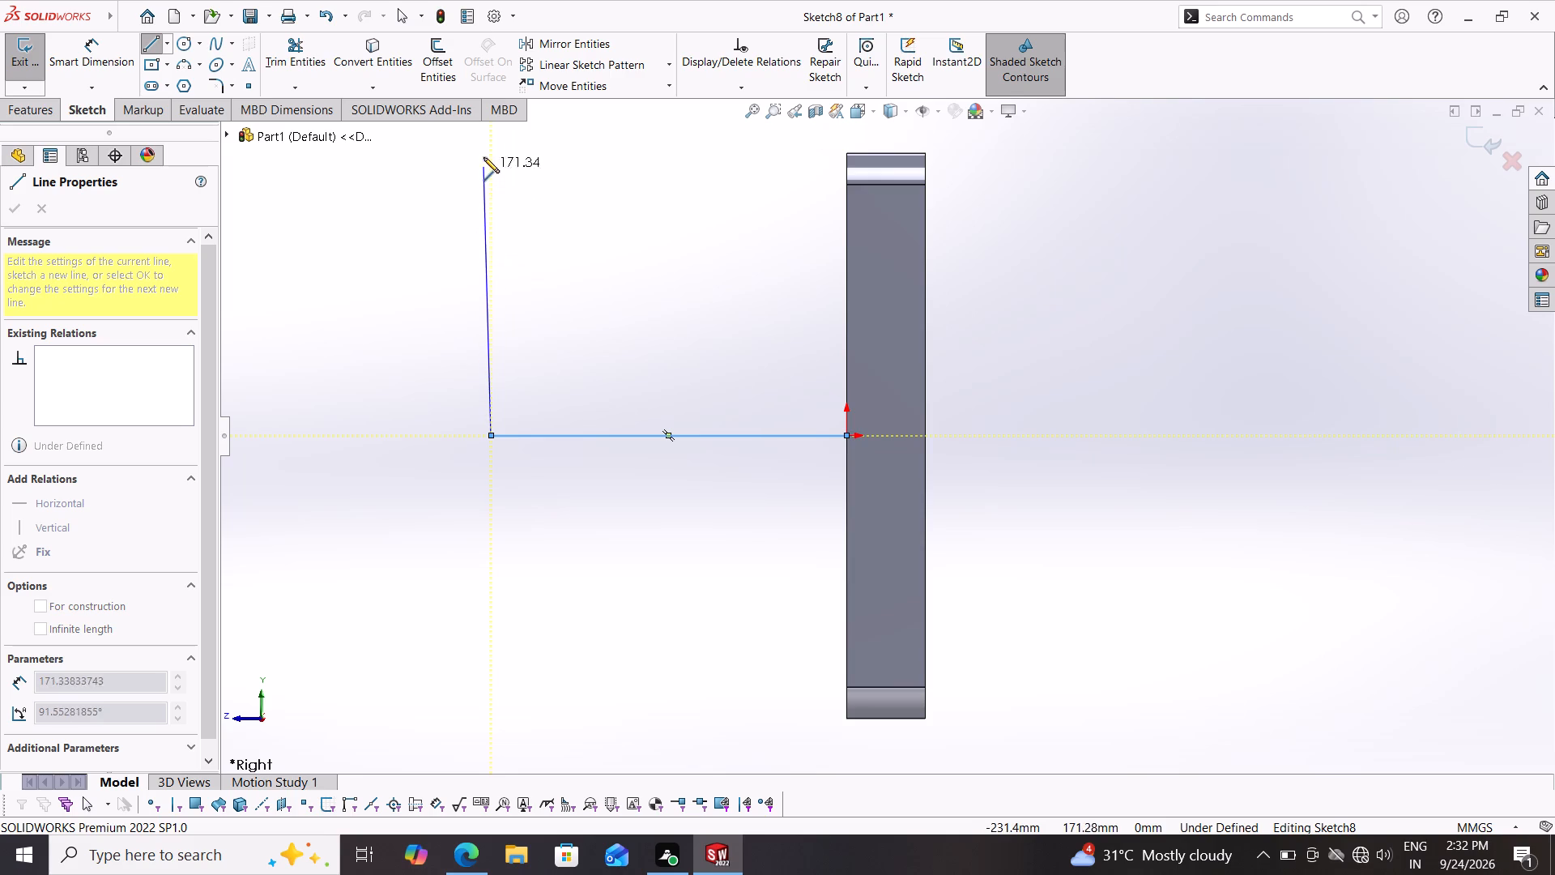
{"action": "left_click", "coordinate": [490, 134]}
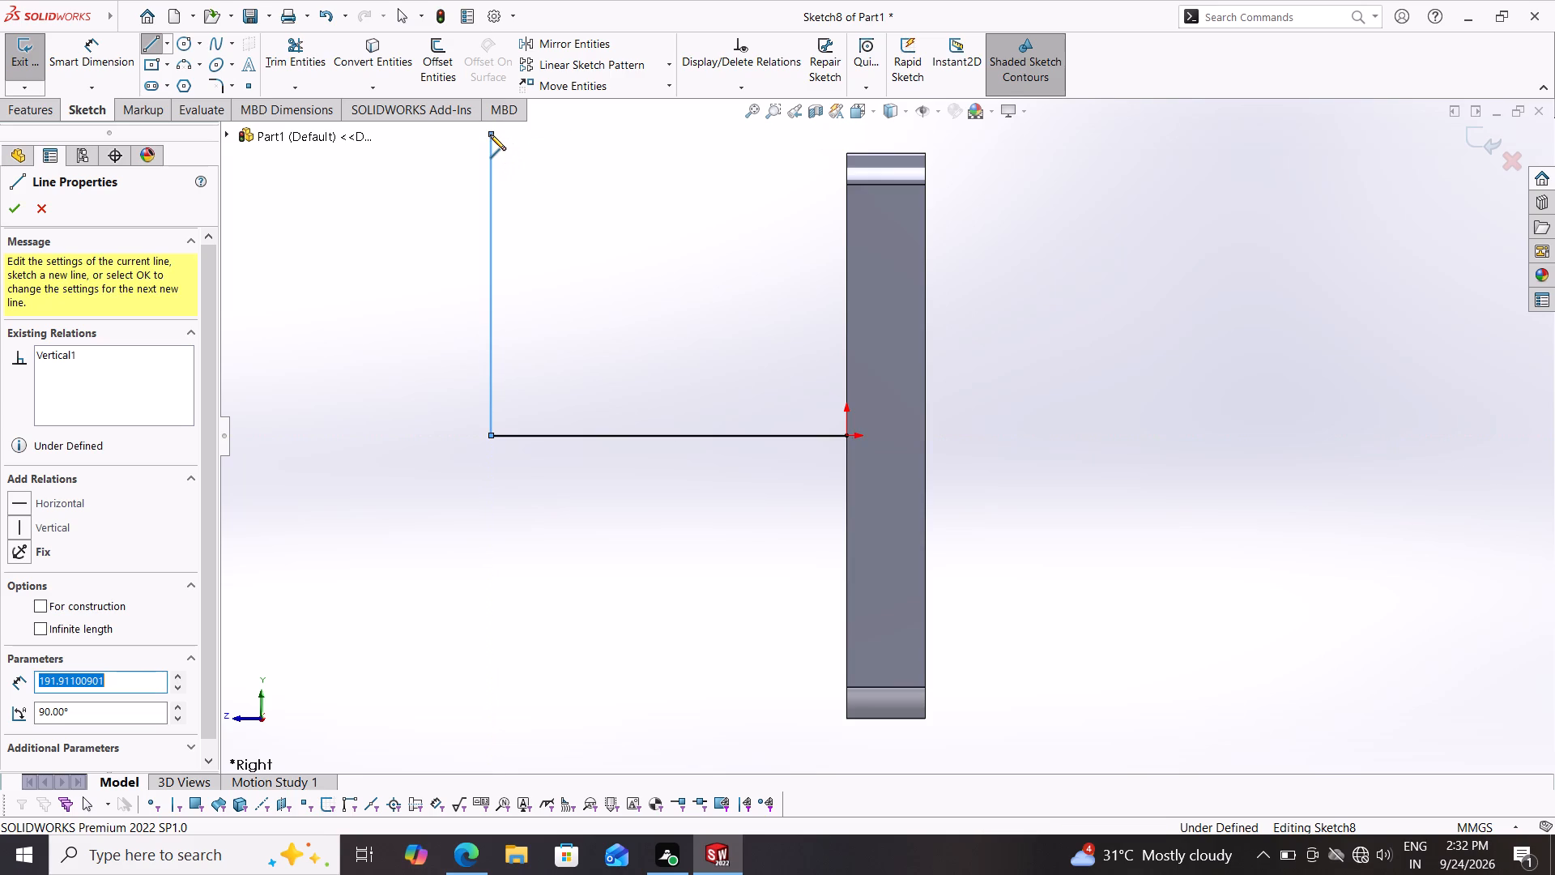
{"action": "key", "text": "Escape"}
{"action": "key", "text": "Escape"}
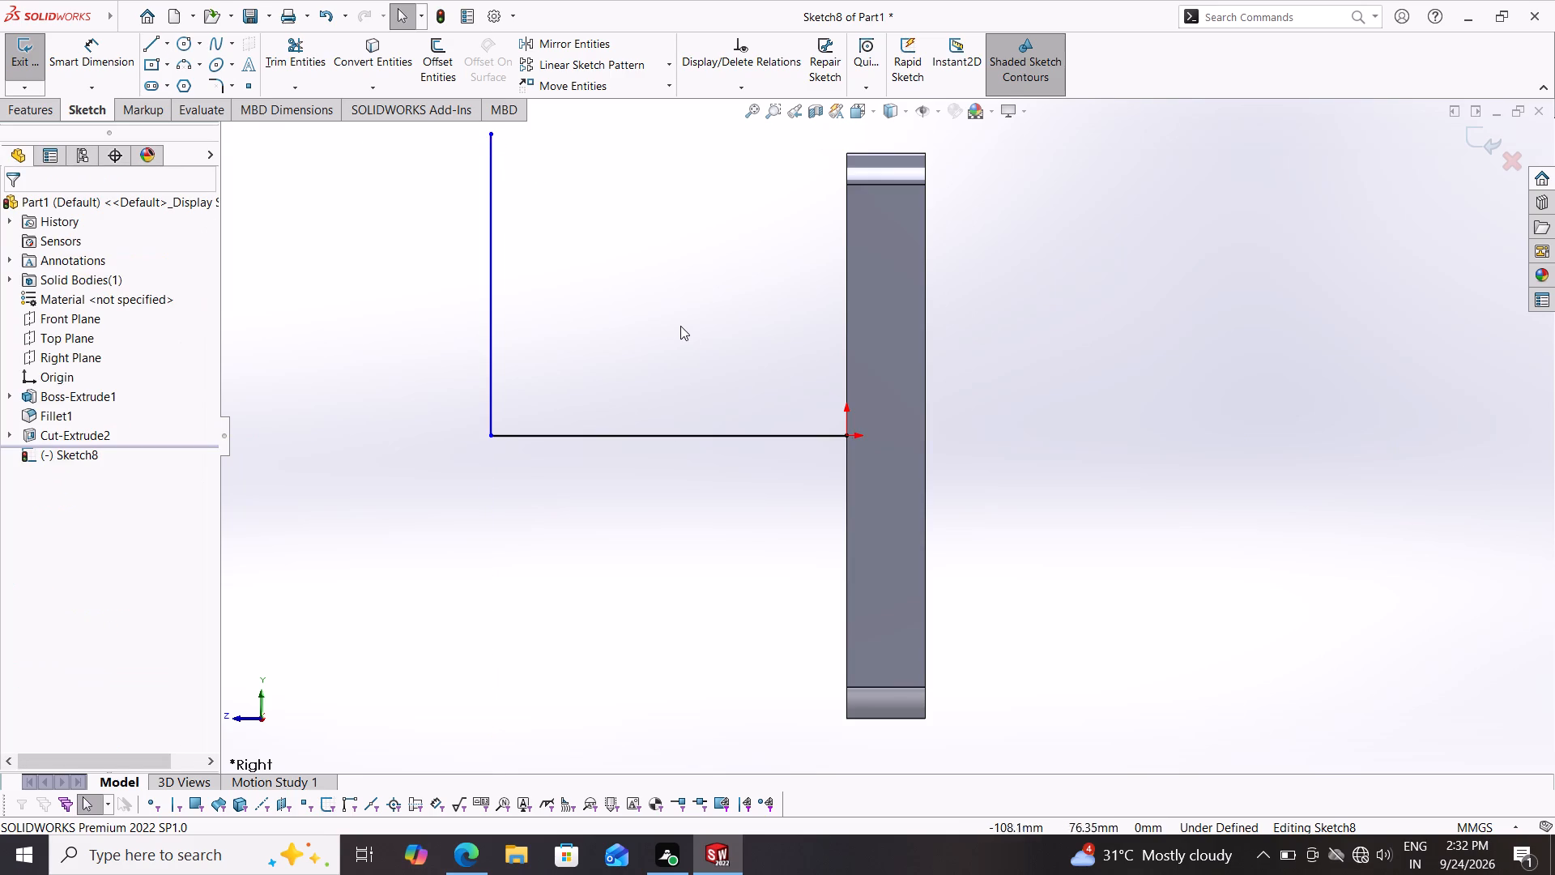
Stretch the L-shaped path so its horizontal leg is about 324 mm and its vertical leg about 317 mm.
{"action": "scroll", "coordinate": [680, 331], "scroll_direction": "down", "scroll_amount": 3}
{"action": "scroll", "coordinate": [694, 402], "scroll_direction": "up", "scroll_amount": 5}
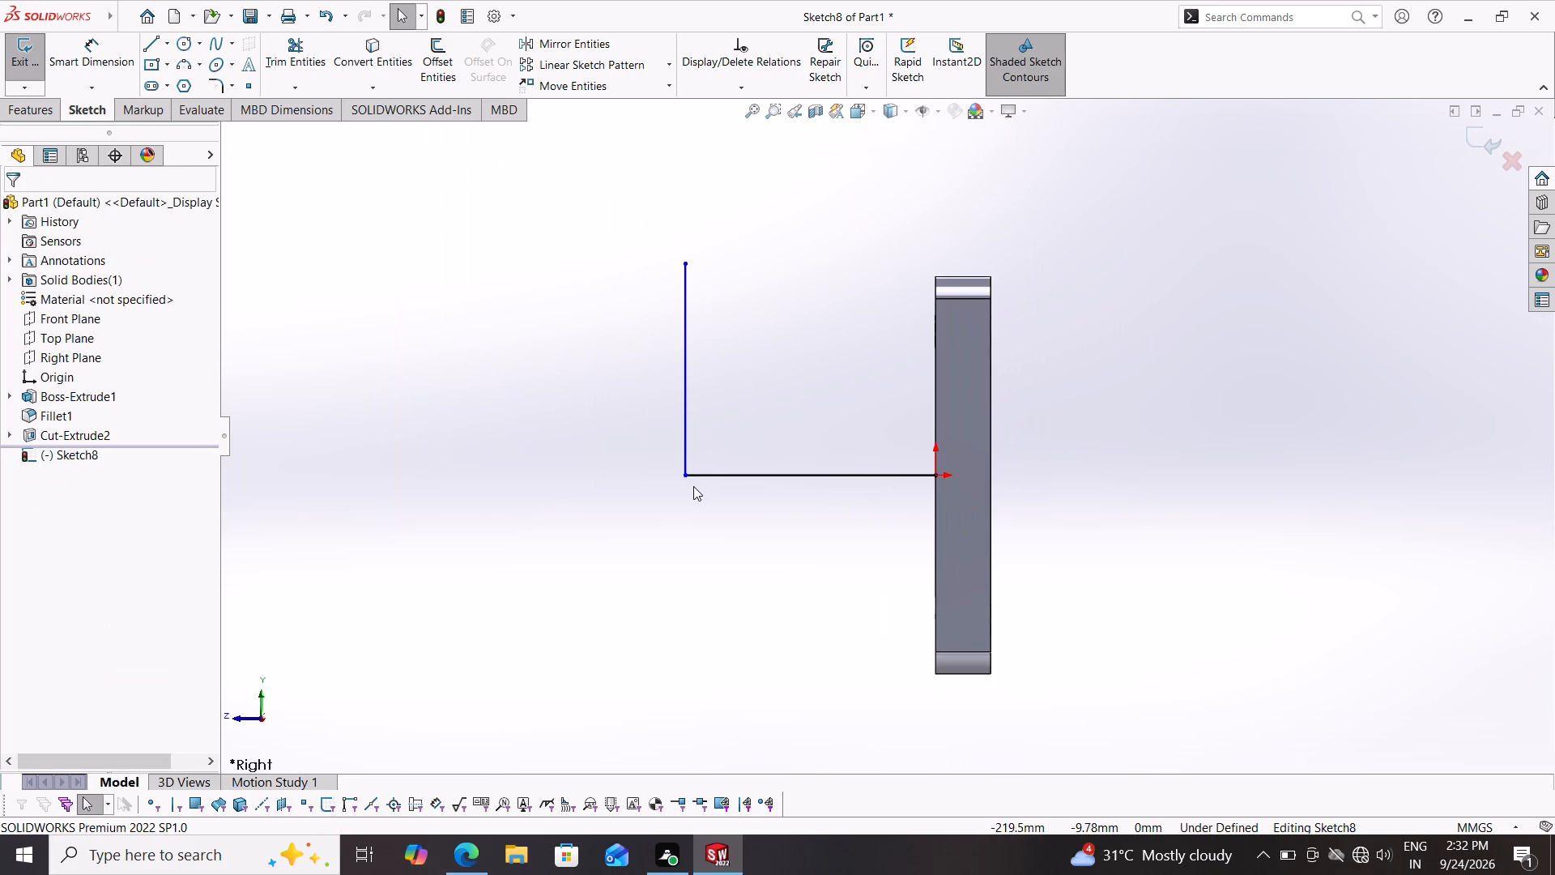
{"action": "left_click_drag", "start_coordinate": [684, 476], "coordinate": [574, 467]}
{"action": "left_click_drag", "start_coordinate": [577, 267], "coordinate": [577, 138]}
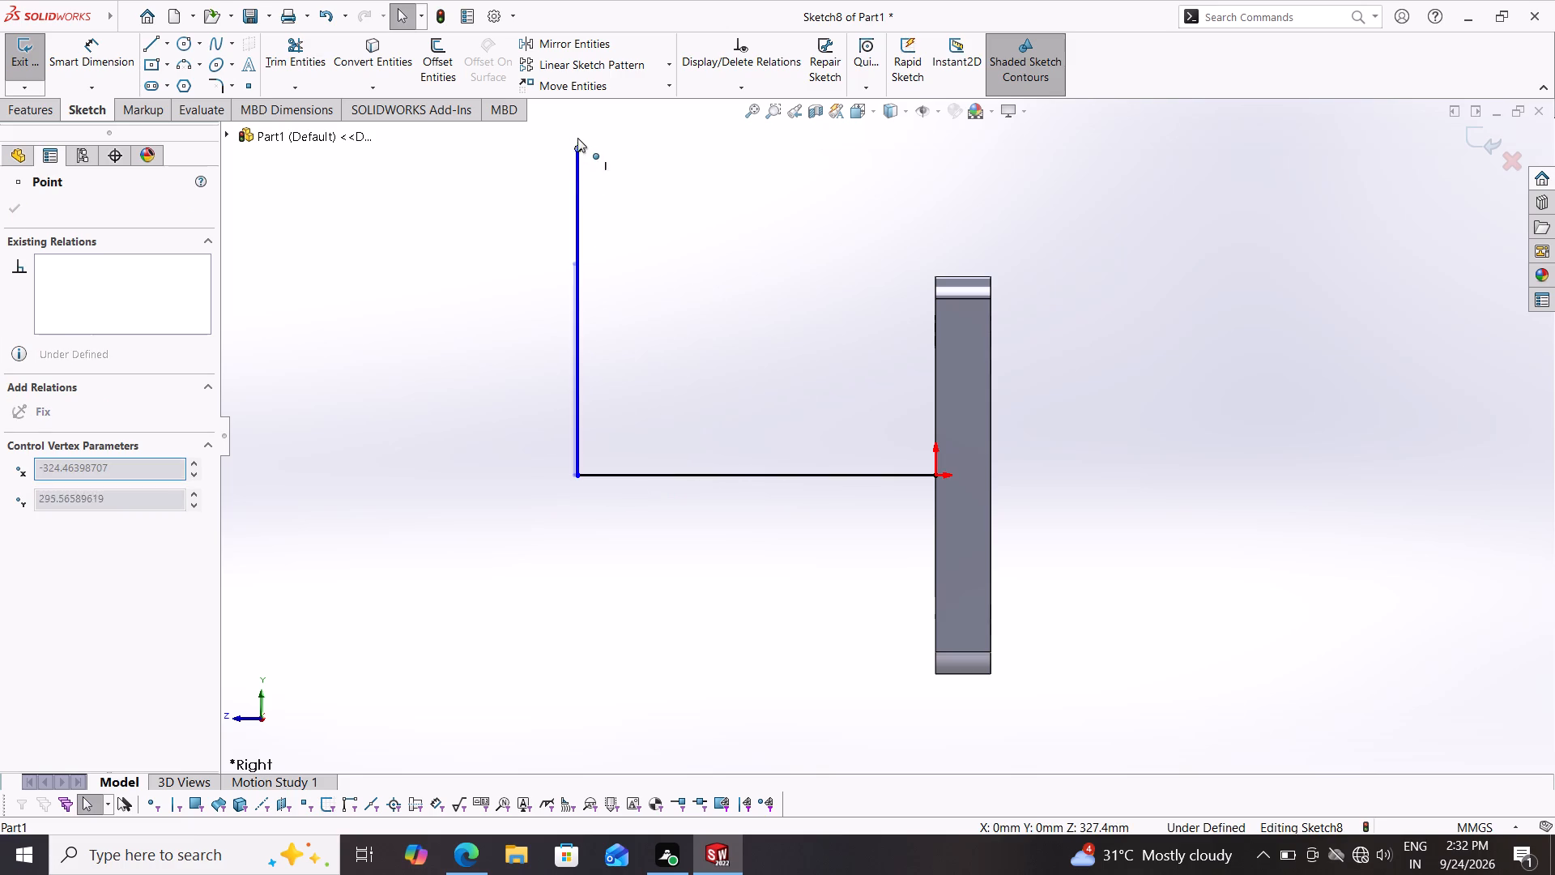
{"action": "left_click_drag", "start_coordinate": [577, 138], "coordinate": [577, 126]}
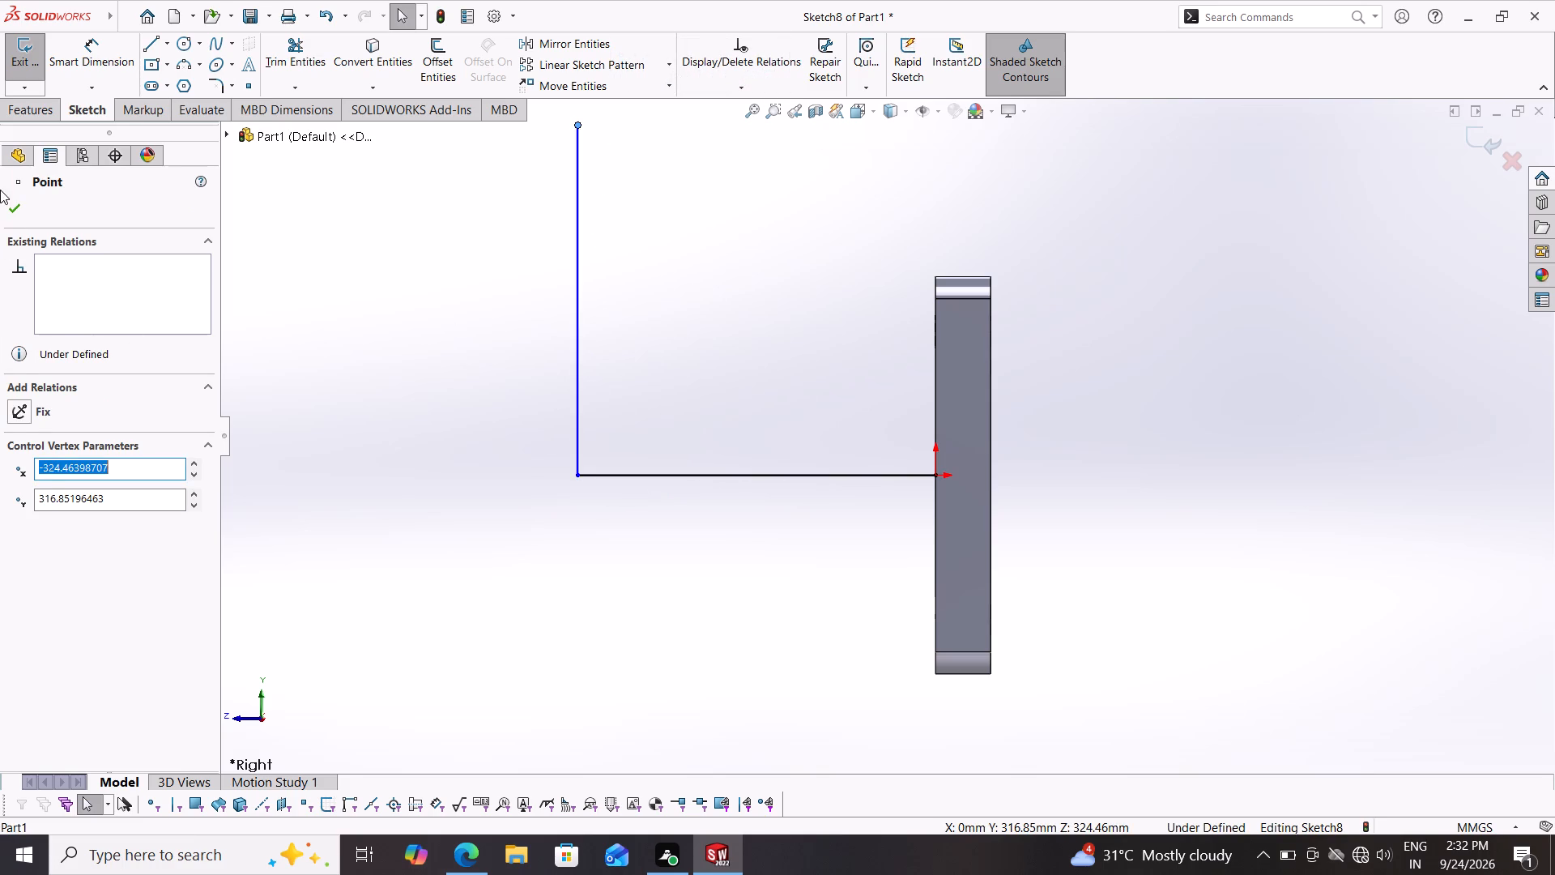
{"action": "left_click", "coordinate": [4, 203]}
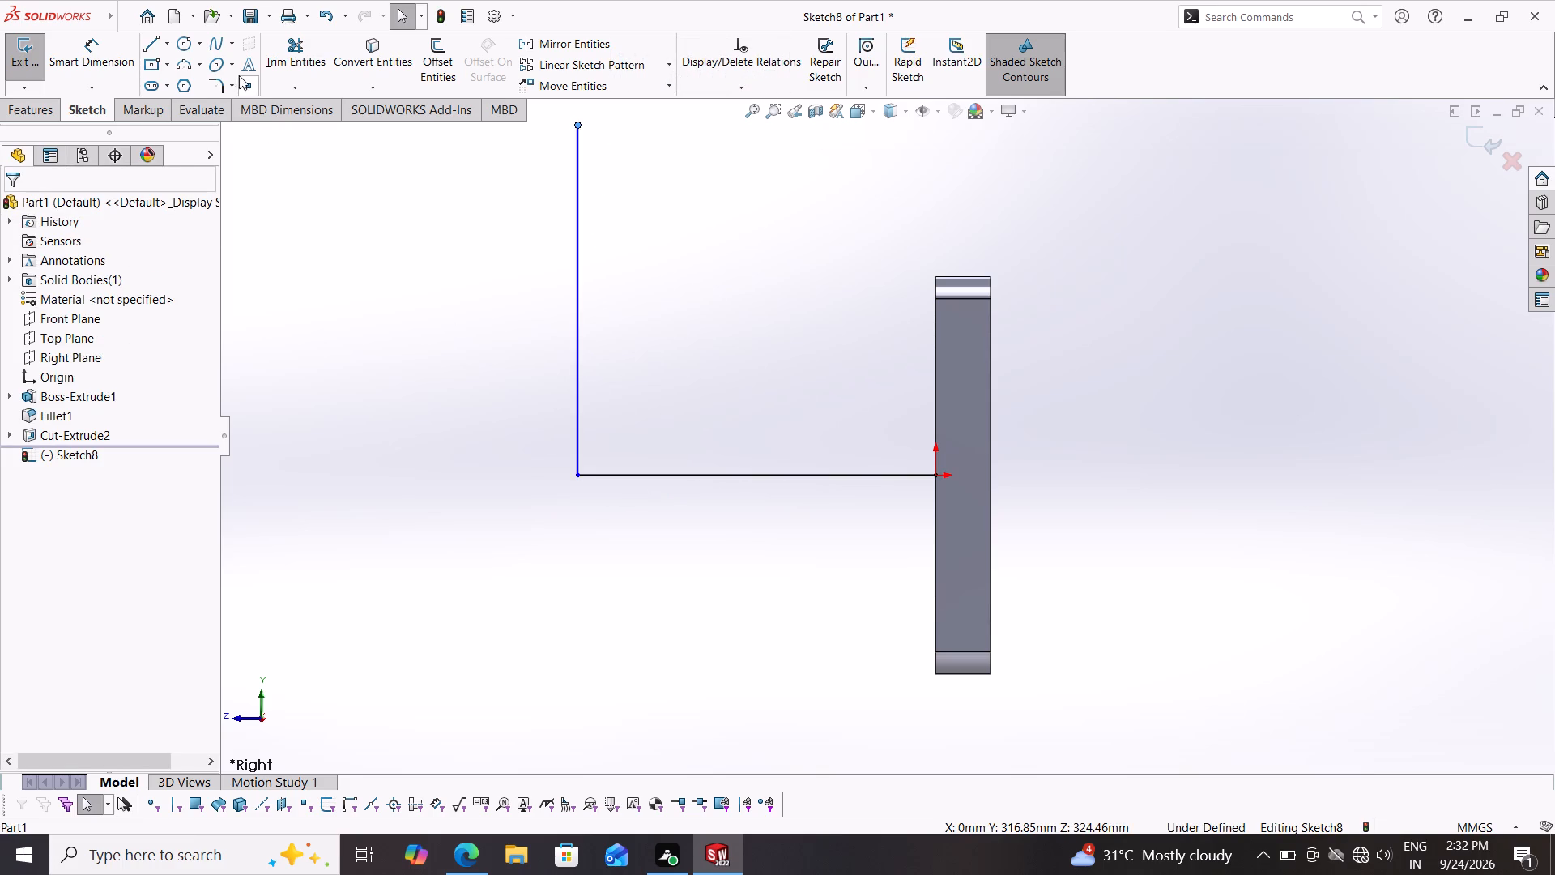
Round the corner between the path's two legs with a 260 mm sketch fillet.
{"action": "left_click", "coordinate": [225, 81]}
{"action": "left_click_drag", "start_coordinate": [656, 316], "coordinate": [463, 600]}
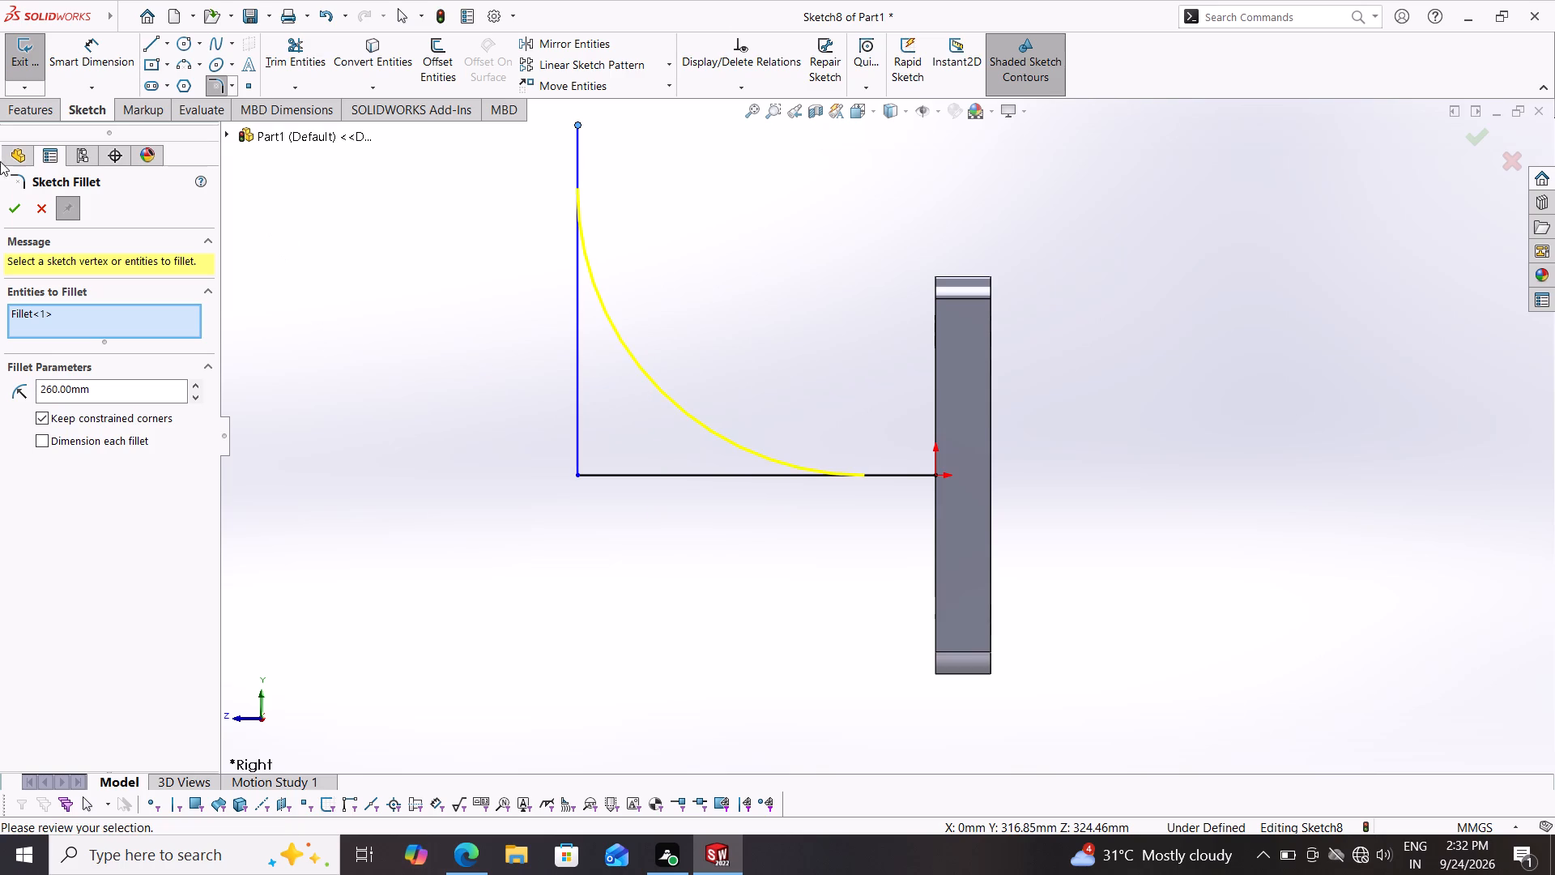
{"action": "left_click", "coordinate": [12, 201]}
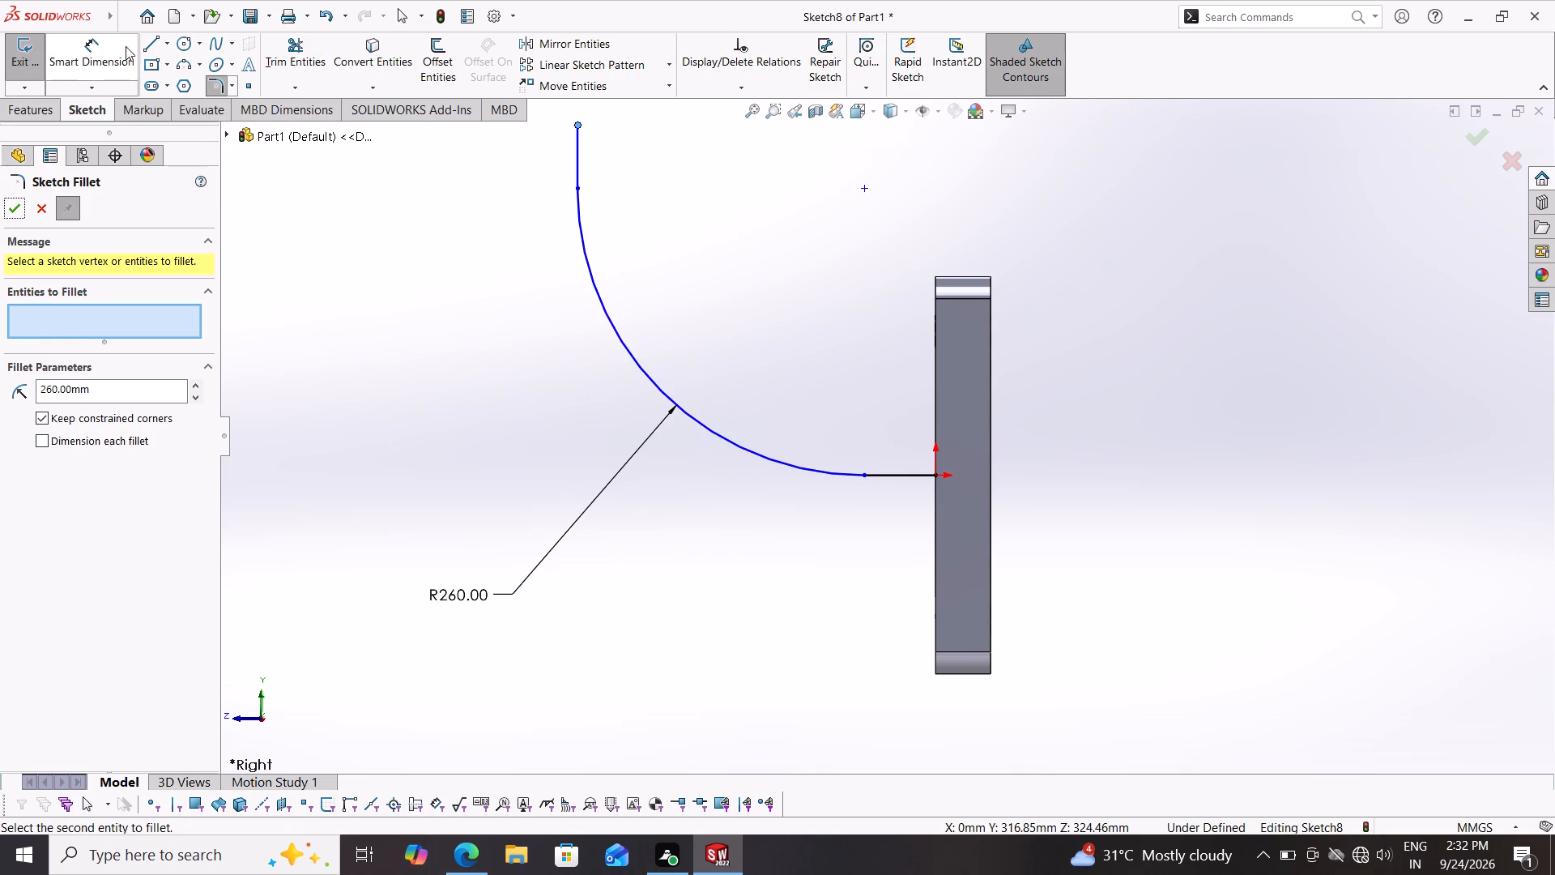
Dimension the horizontal distance from the flange's far lower corner to the start of the bend arc as 150 mm.
{"action": "left_click", "coordinate": [108, 35]}
{"action": "left_click", "coordinate": [867, 474]}
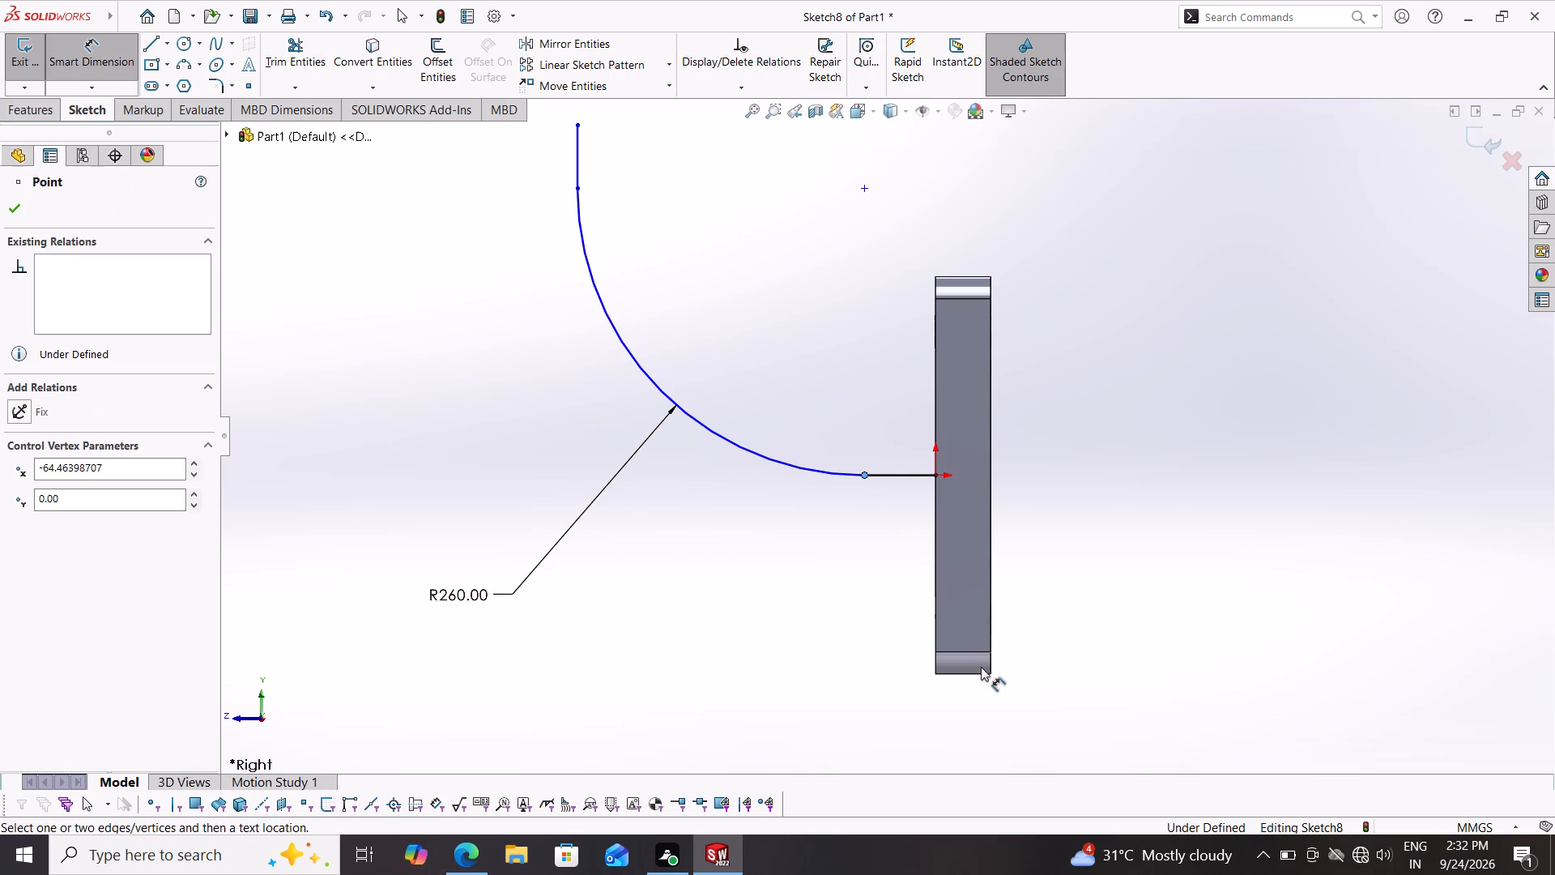
{"action": "left_click", "coordinate": [993, 674]}
{"action": "left_click", "coordinate": [909, 714]}
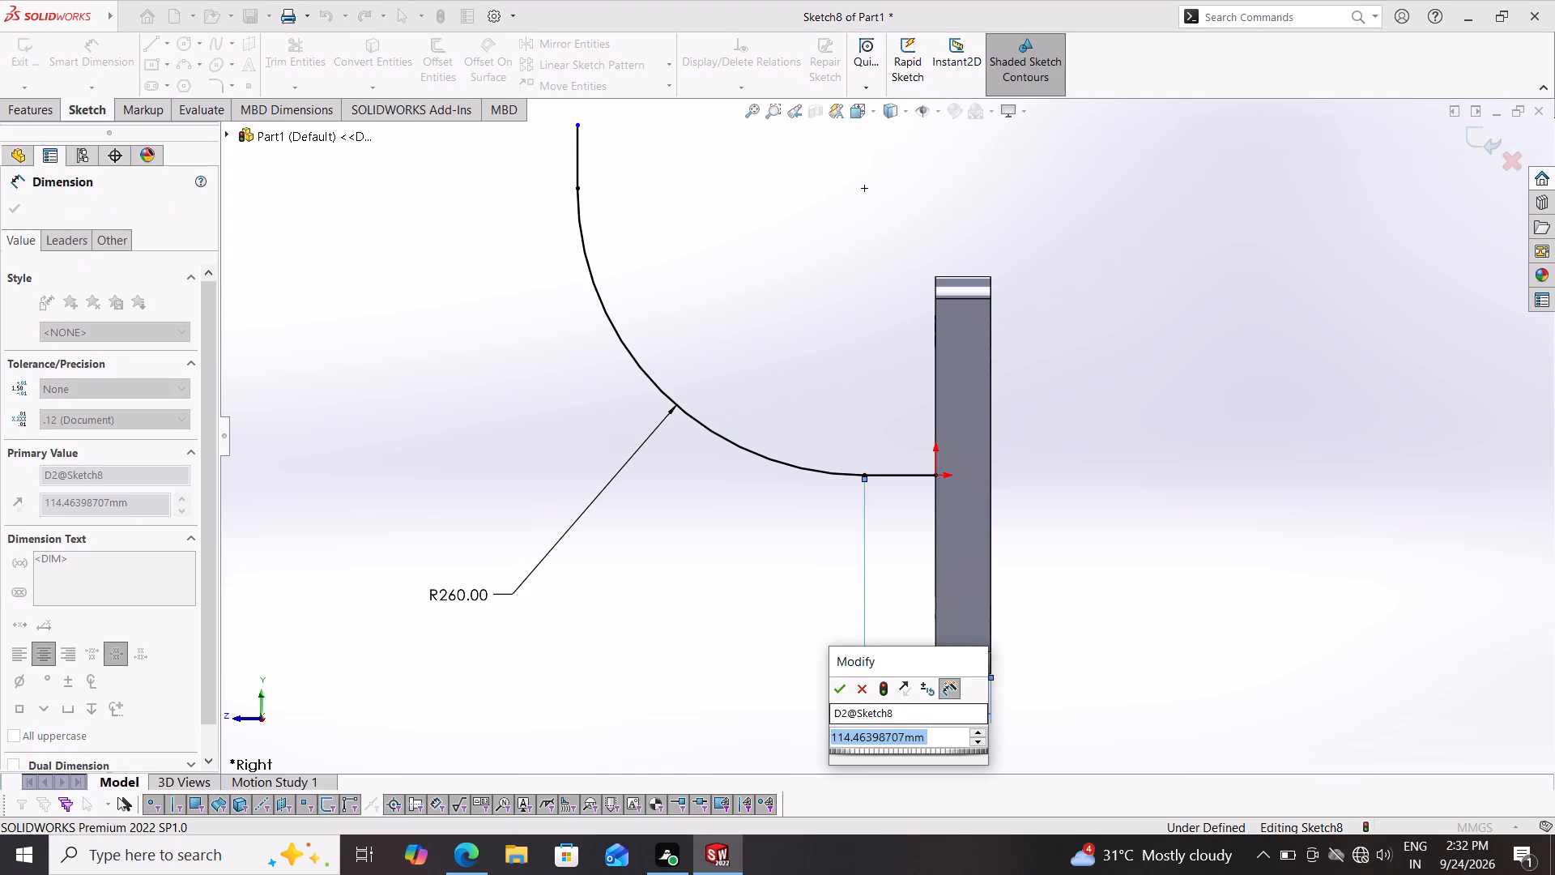
{"action": "type", "text": "150"}
{"action": "key", "text": "Return"}
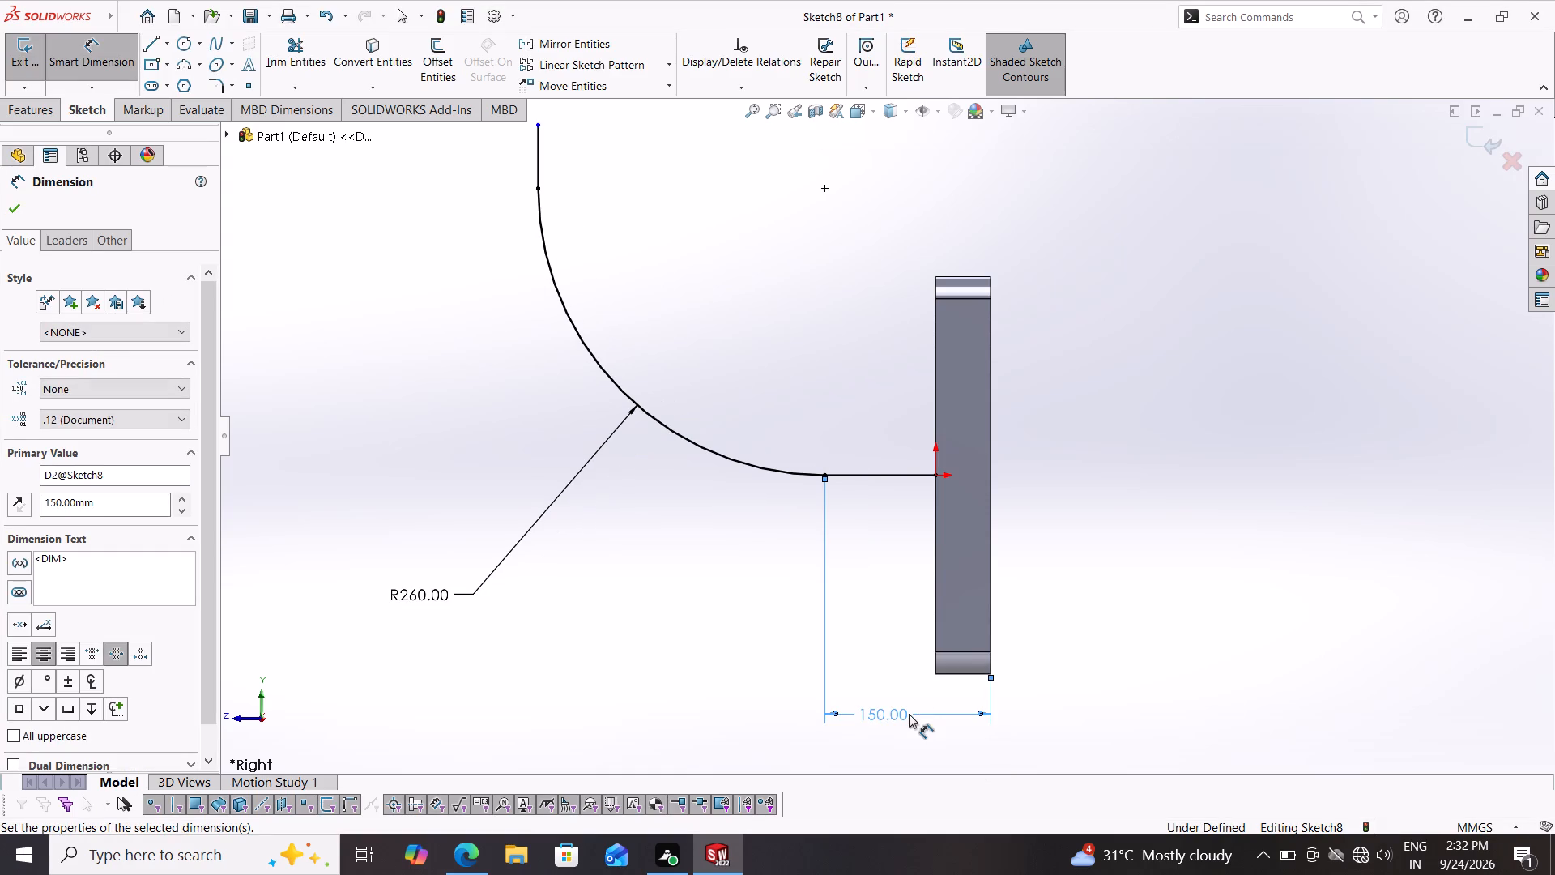
{"action": "scroll", "coordinate": [638, 462], "scroll_direction": "up", "scroll_amount": 1}
{"action": "scroll", "coordinate": [638, 462], "scroll_direction": "down", "scroll_amount": 1}
{"action": "scroll", "coordinate": [724, 493], "scroll_direction": "up", "scroll_amount": 2}
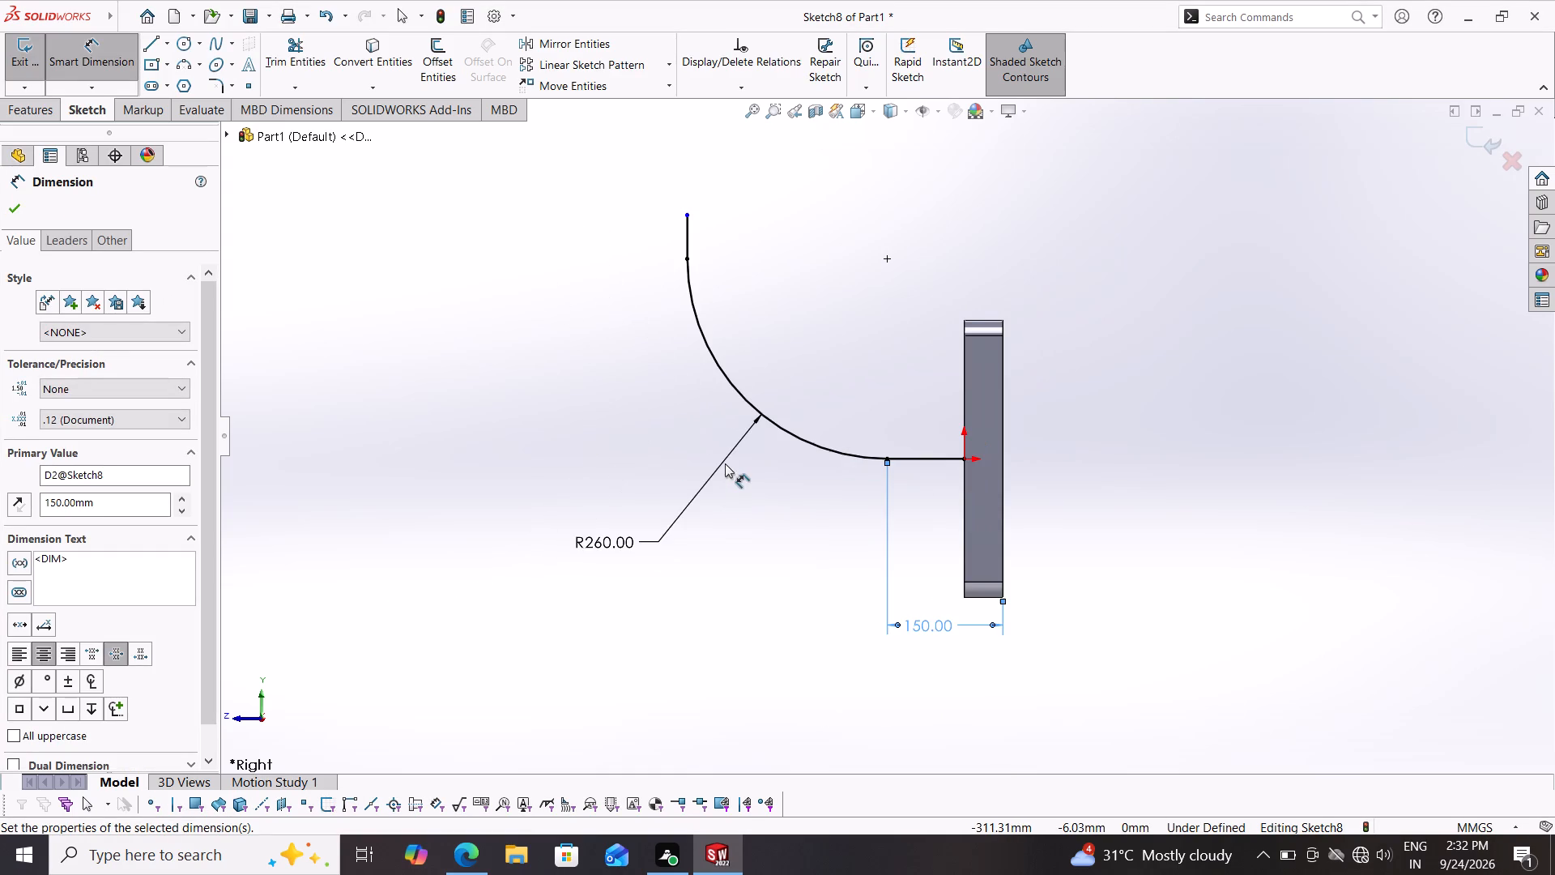
Dimension the path's vertical leg above the bend arc as 100 mm and finish the sketch.
{"action": "left_click", "coordinate": [682, 216]}
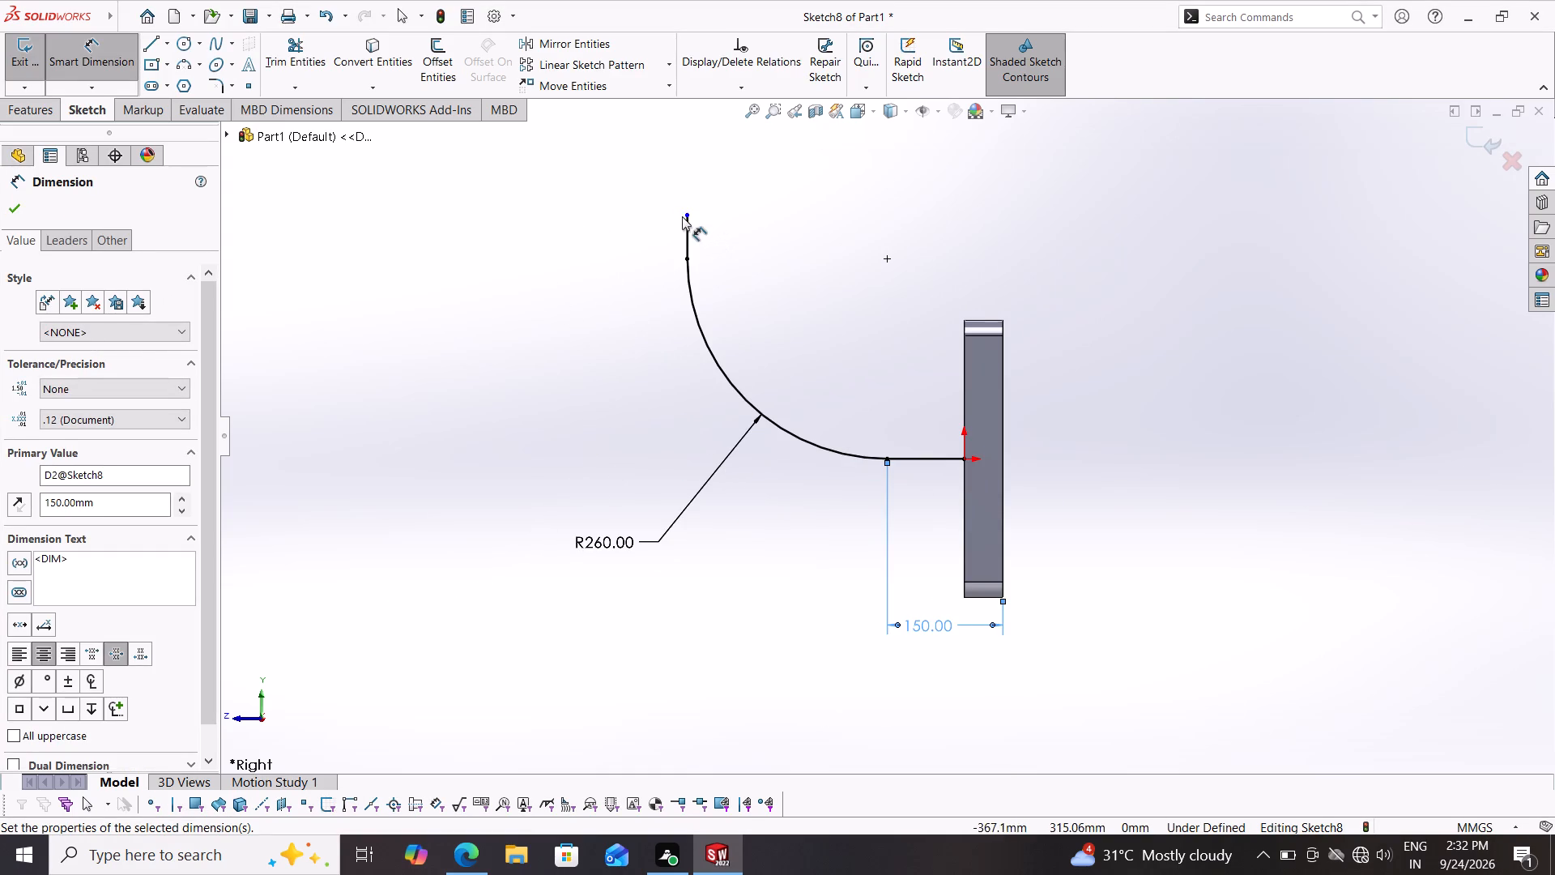
{"action": "left_click", "coordinate": [685, 263]}
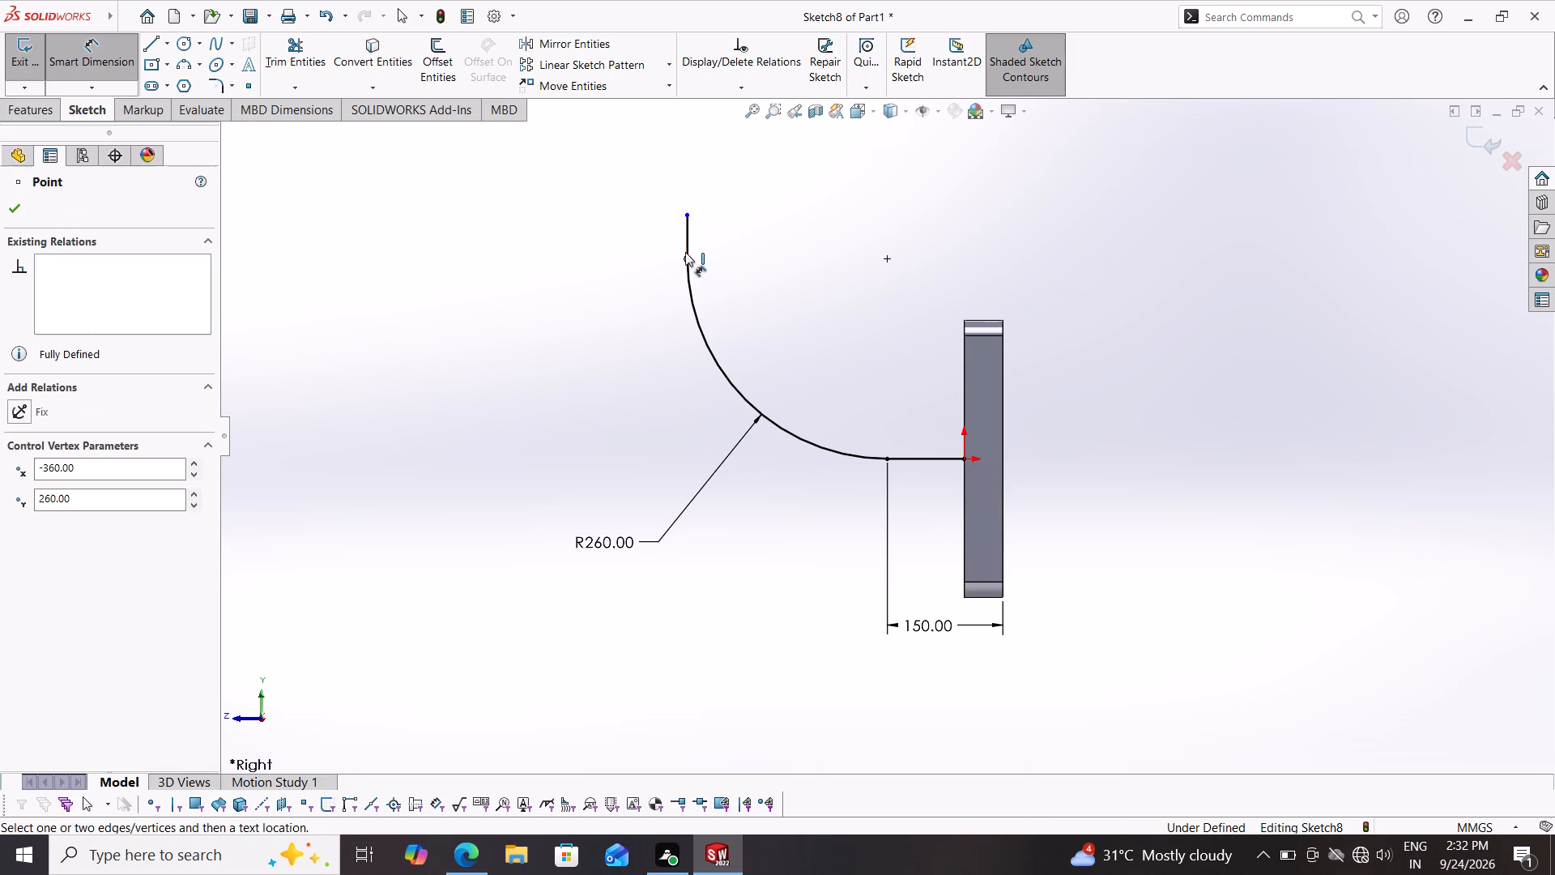
{"action": "left_click", "coordinate": [685, 211]}
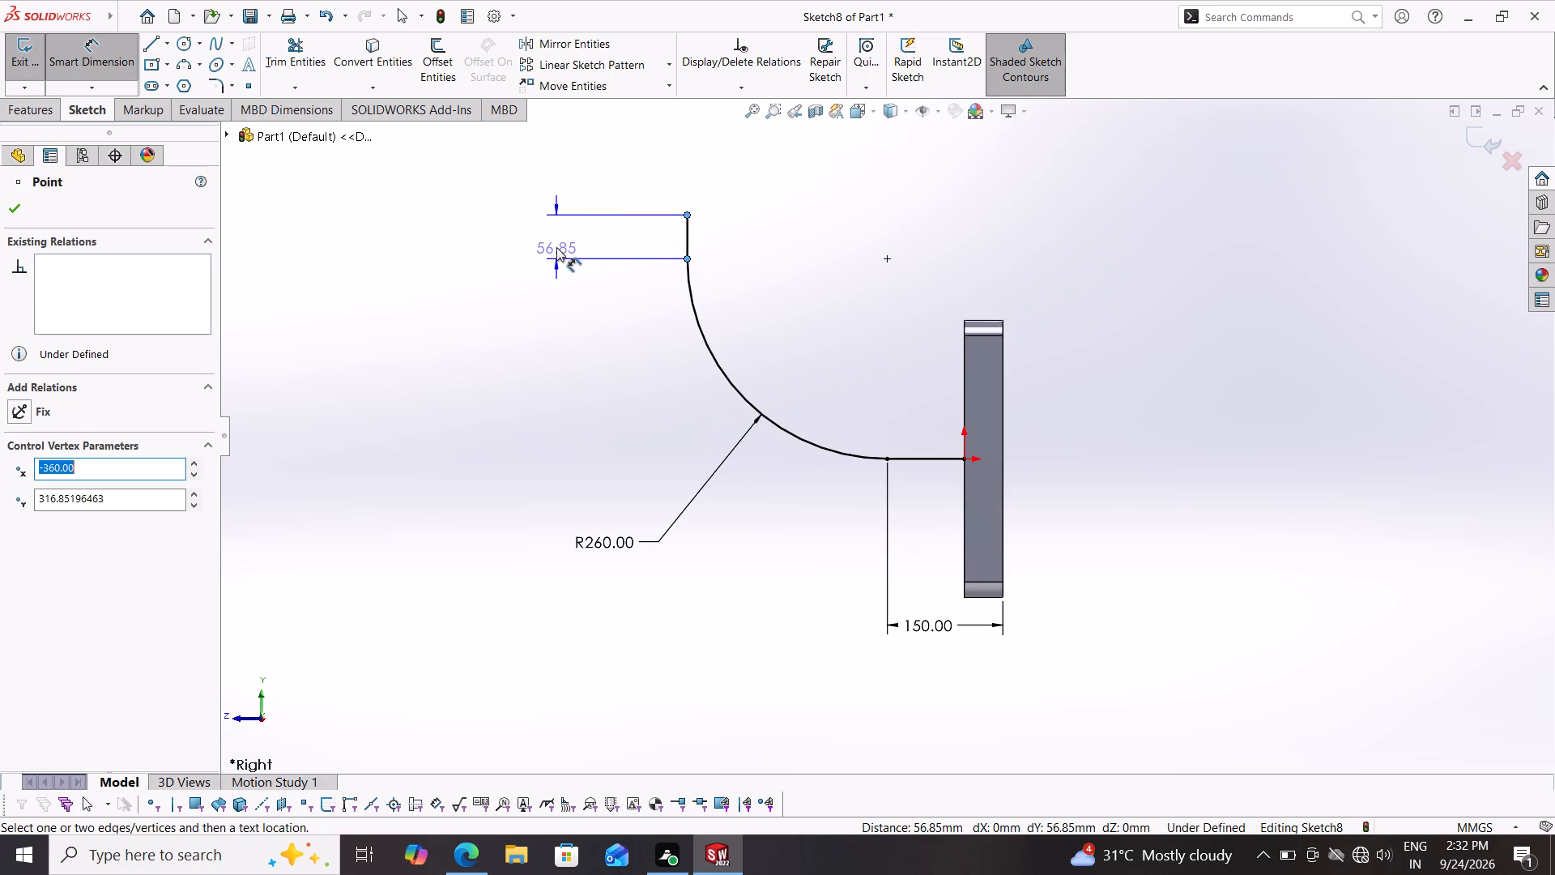
{"action": "left_click", "coordinate": [556, 247]}
{"action": "type", "text": "100"}
{"action": "key", "text": "Return"}
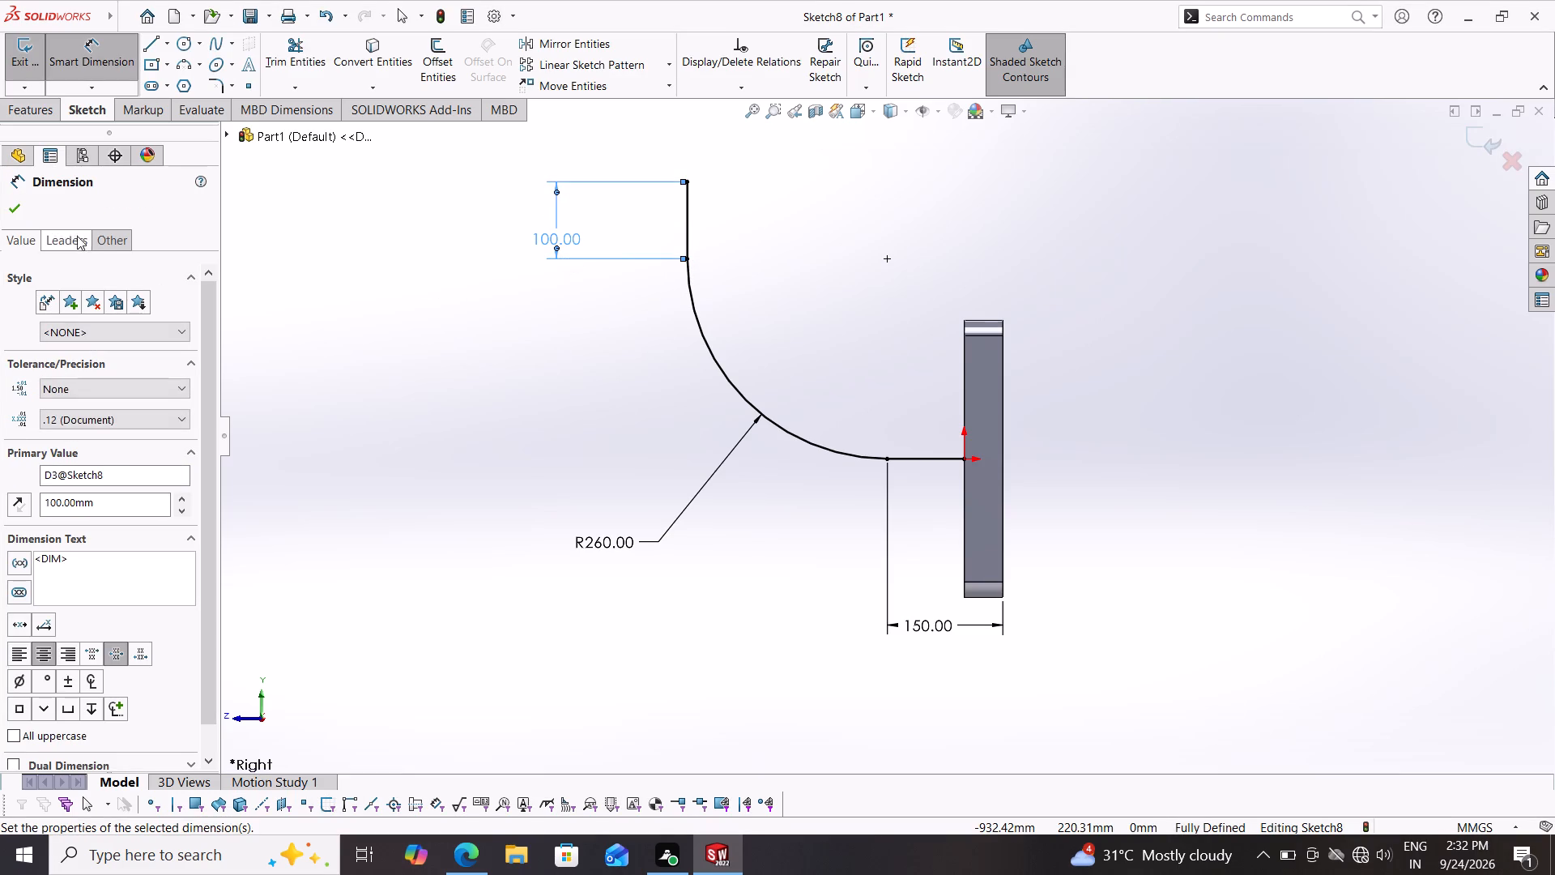
{"action": "left_click", "coordinate": [11, 206]}
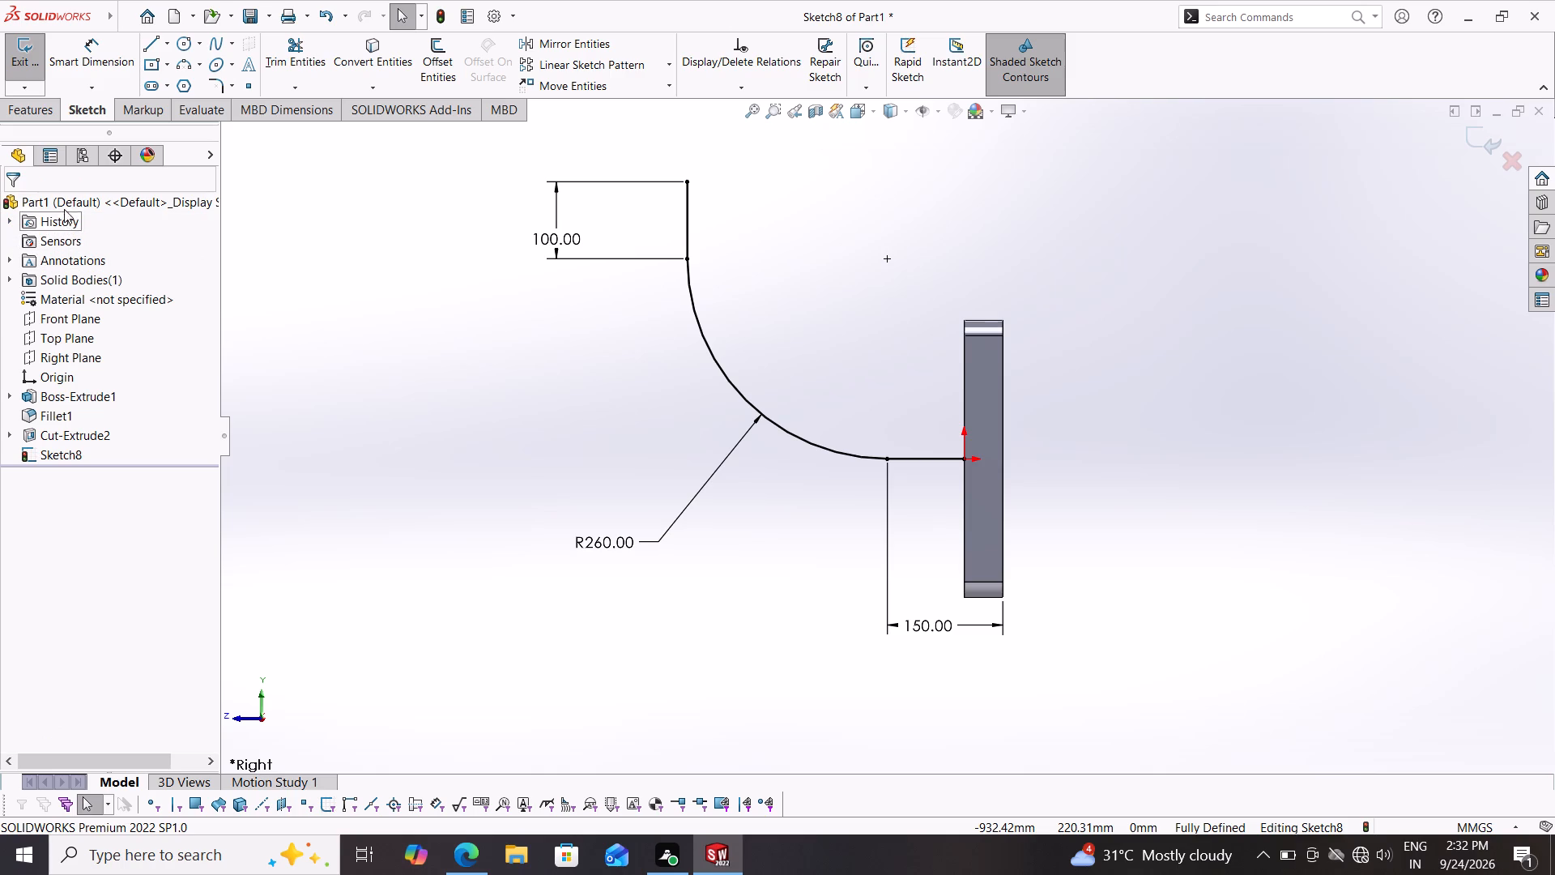
{"action": "left_click", "coordinate": [1499, 136]}
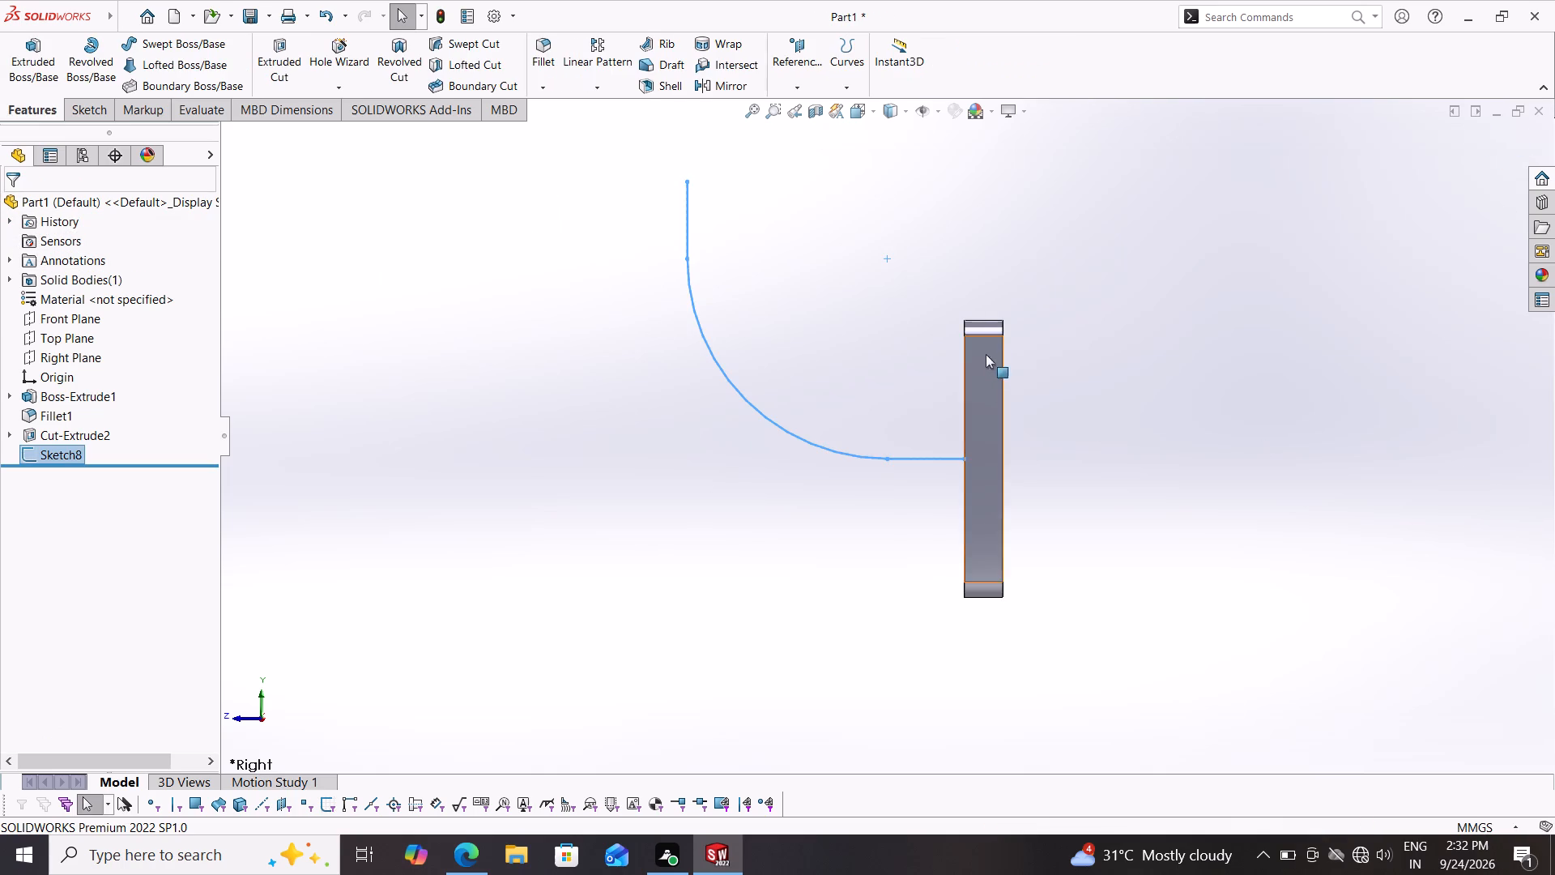
Create a reference plane parallel to the Top Plane through the free upper endpoint of the bend path.
{"action": "middle_click_drag", "start_coordinate": [980, 331], "coordinate": [1033, 452]}
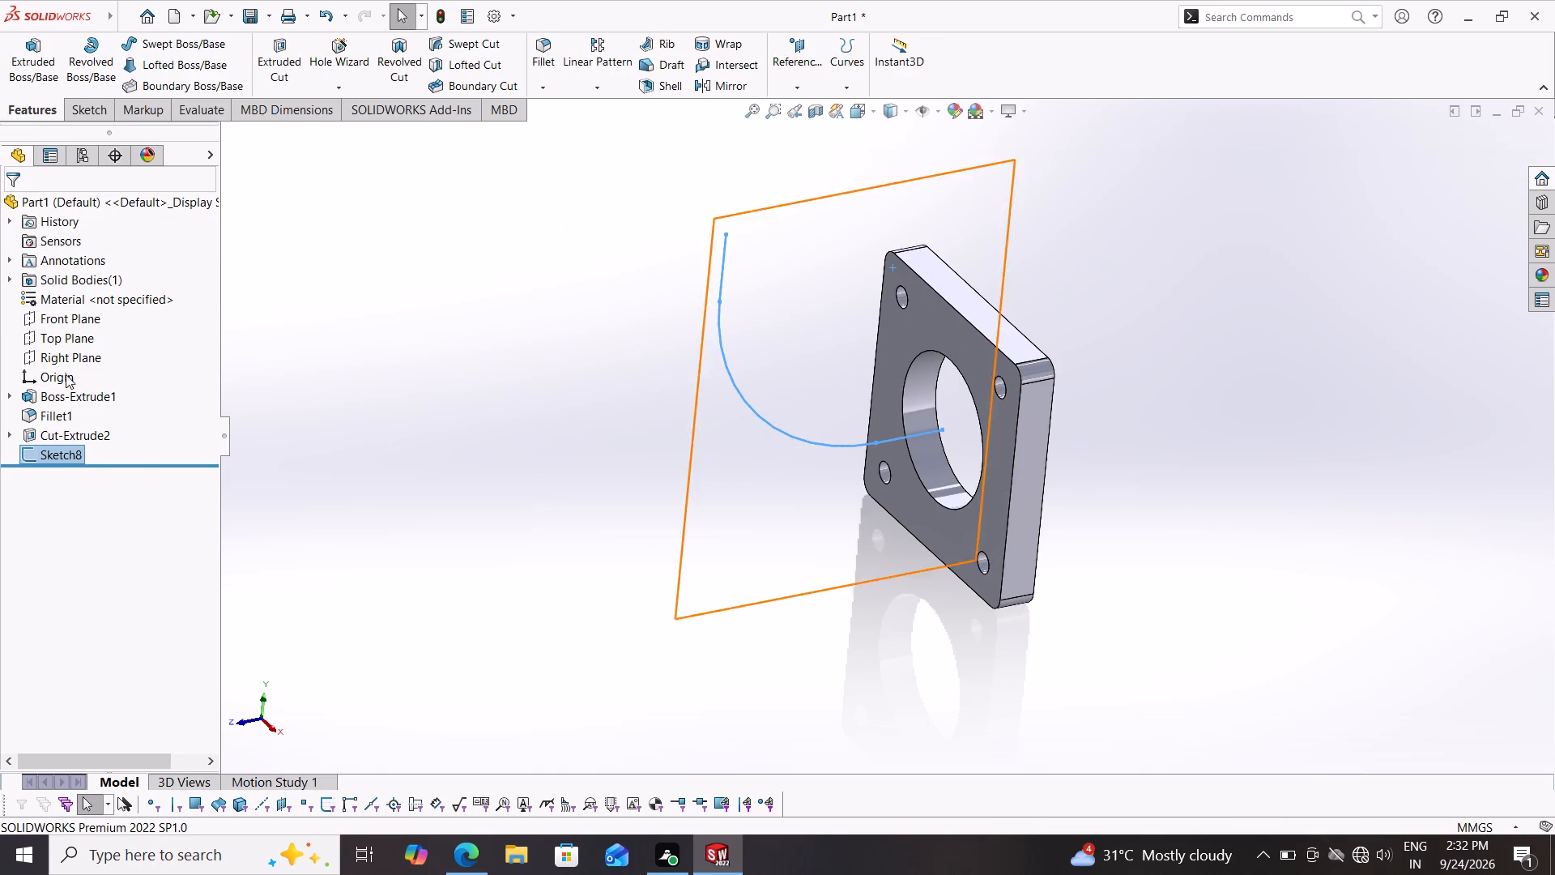
{"action": "left_click", "coordinate": [59, 331]}
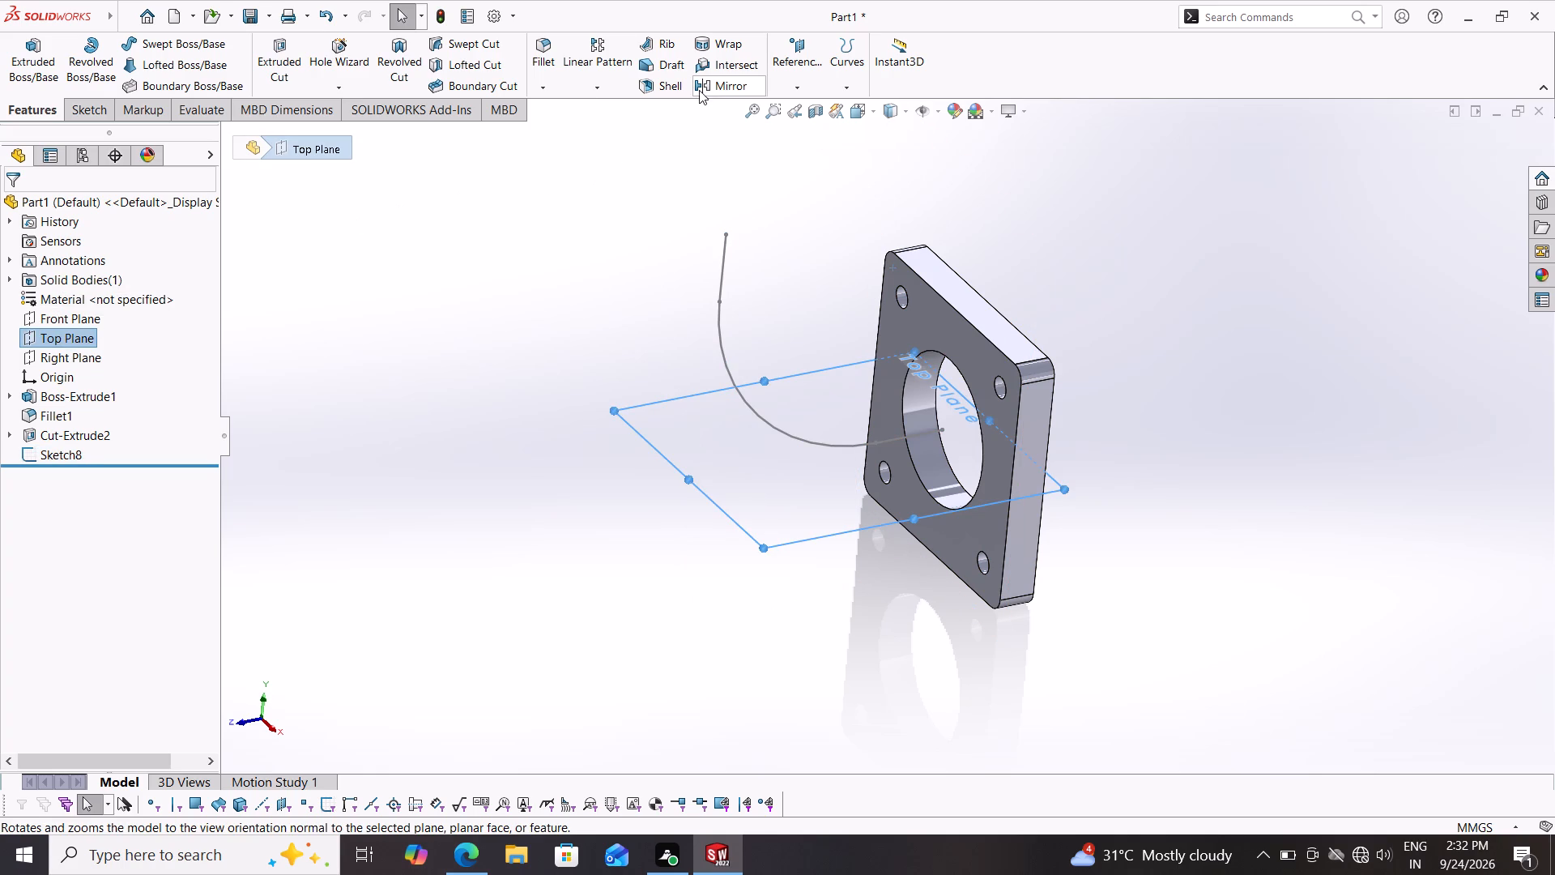
{"action": "left_click", "coordinate": [799, 87]}
{"action": "left_click", "coordinate": [799, 104]}
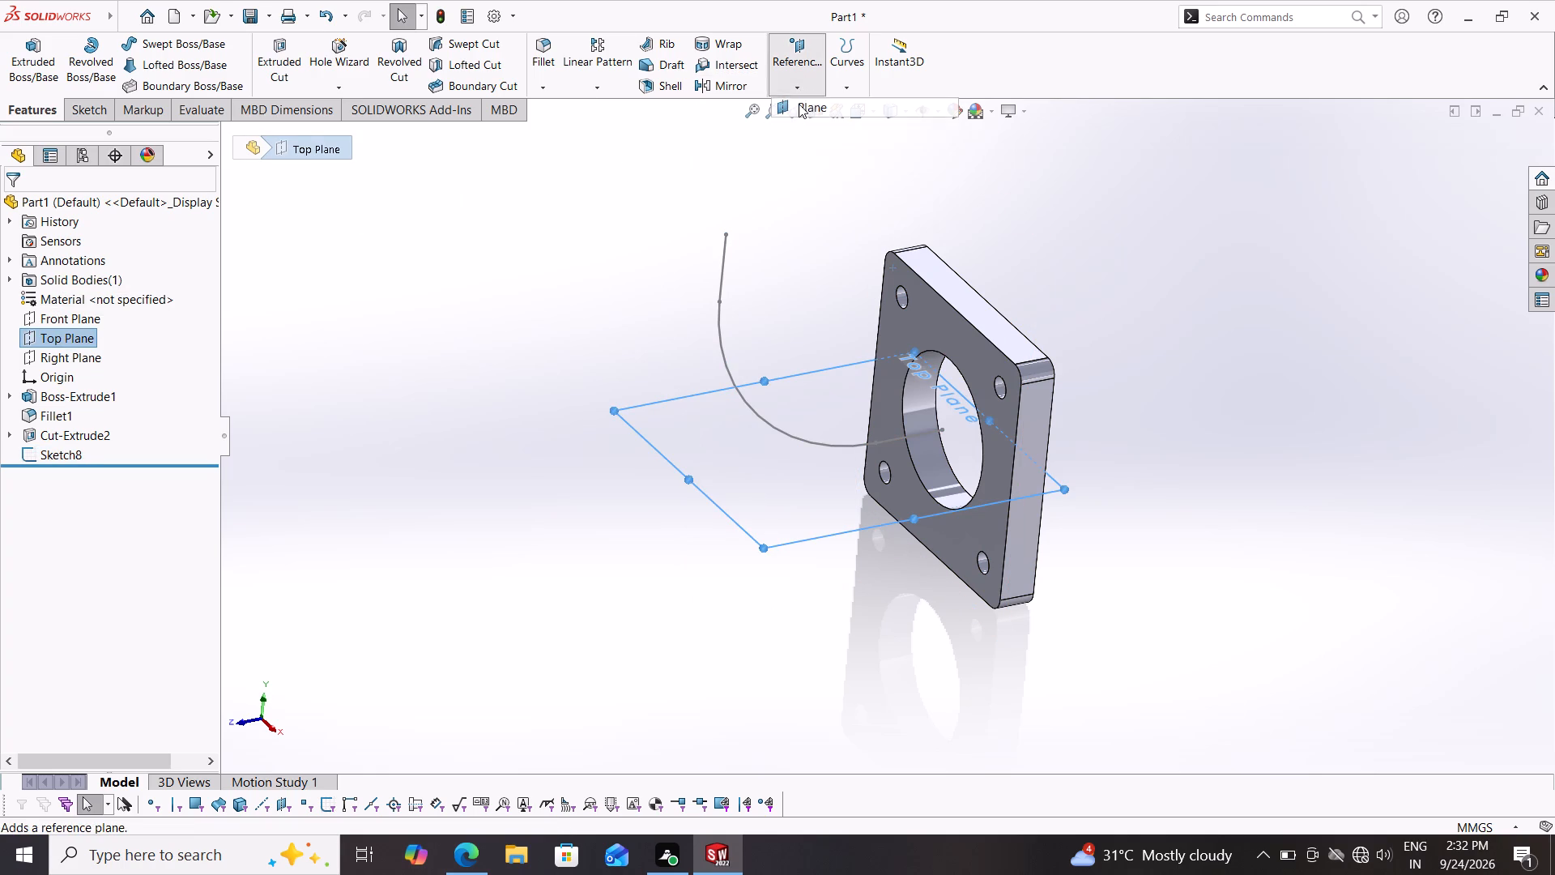
{"action": "left_click", "coordinate": [723, 232]}
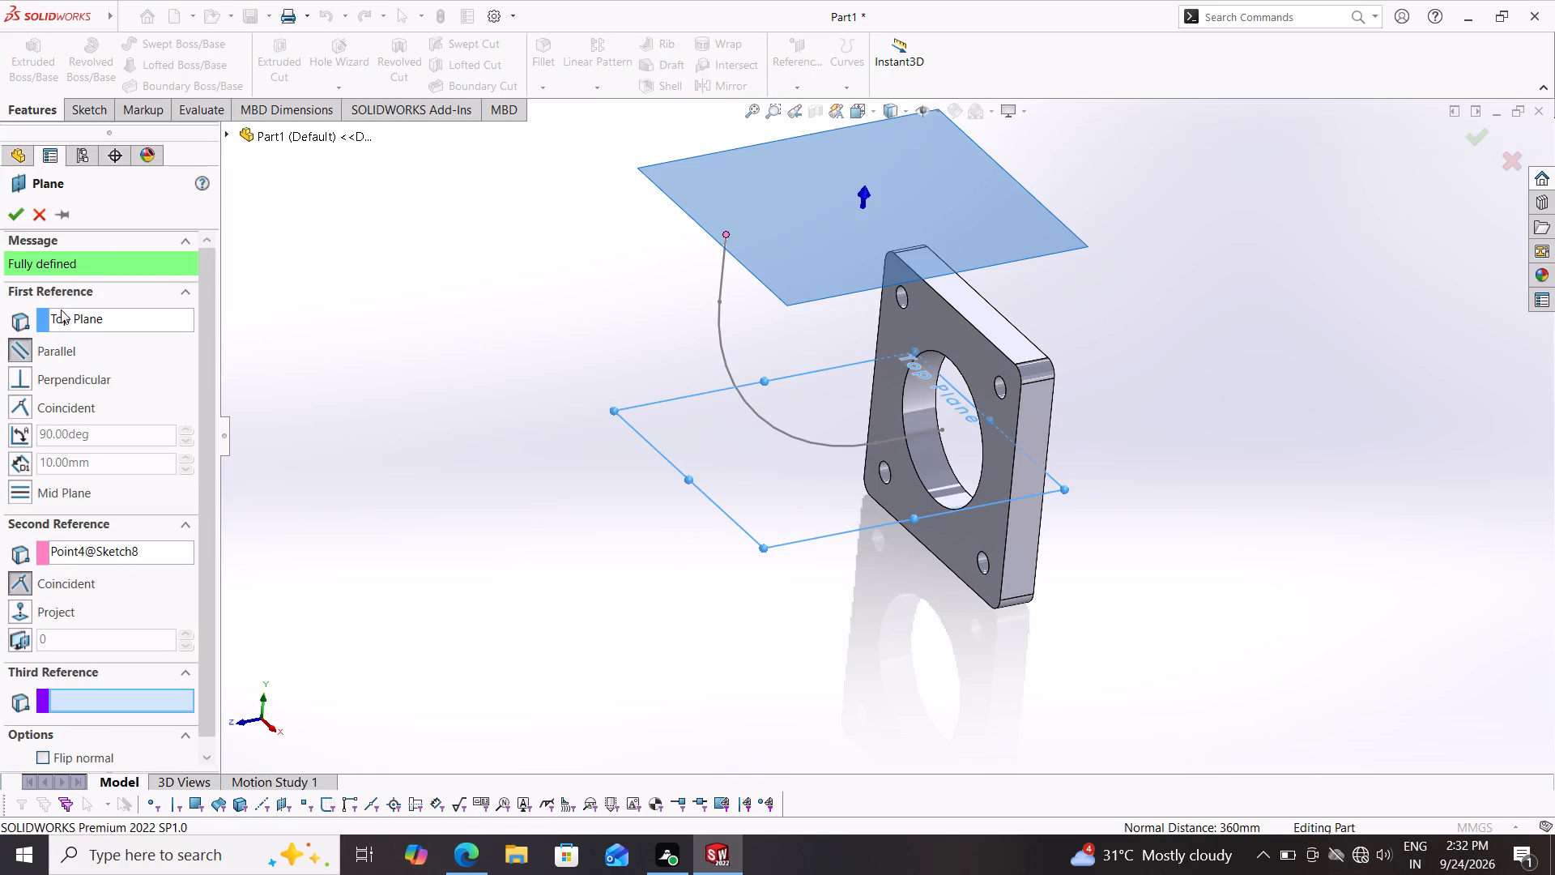
{"action": "left_click", "coordinate": [12, 221]}
On the new plane, sketch two concentric circles centred on the path's endpoint, with radii of about 137 mm and 184 mm.
{"action": "middle_click_drag", "start_coordinate": [589, 384], "coordinate": [586, 408]}
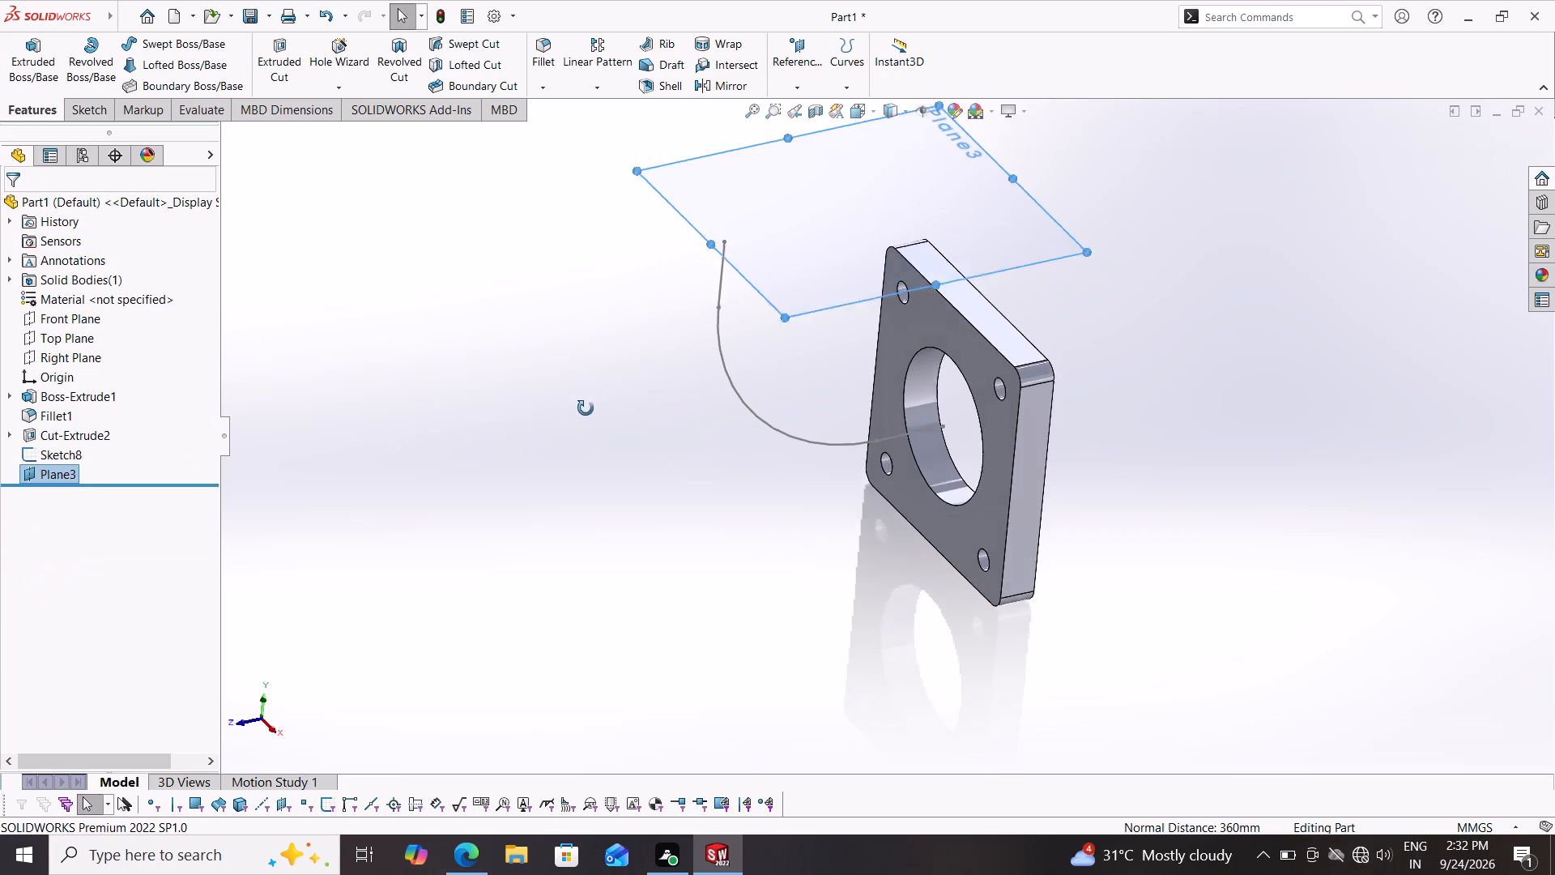
{"action": "middle_click_drag", "start_coordinate": [586, 408], "coordinate": [578, 463]}
{"action": "left_click", "coordinate": [83, 115]}
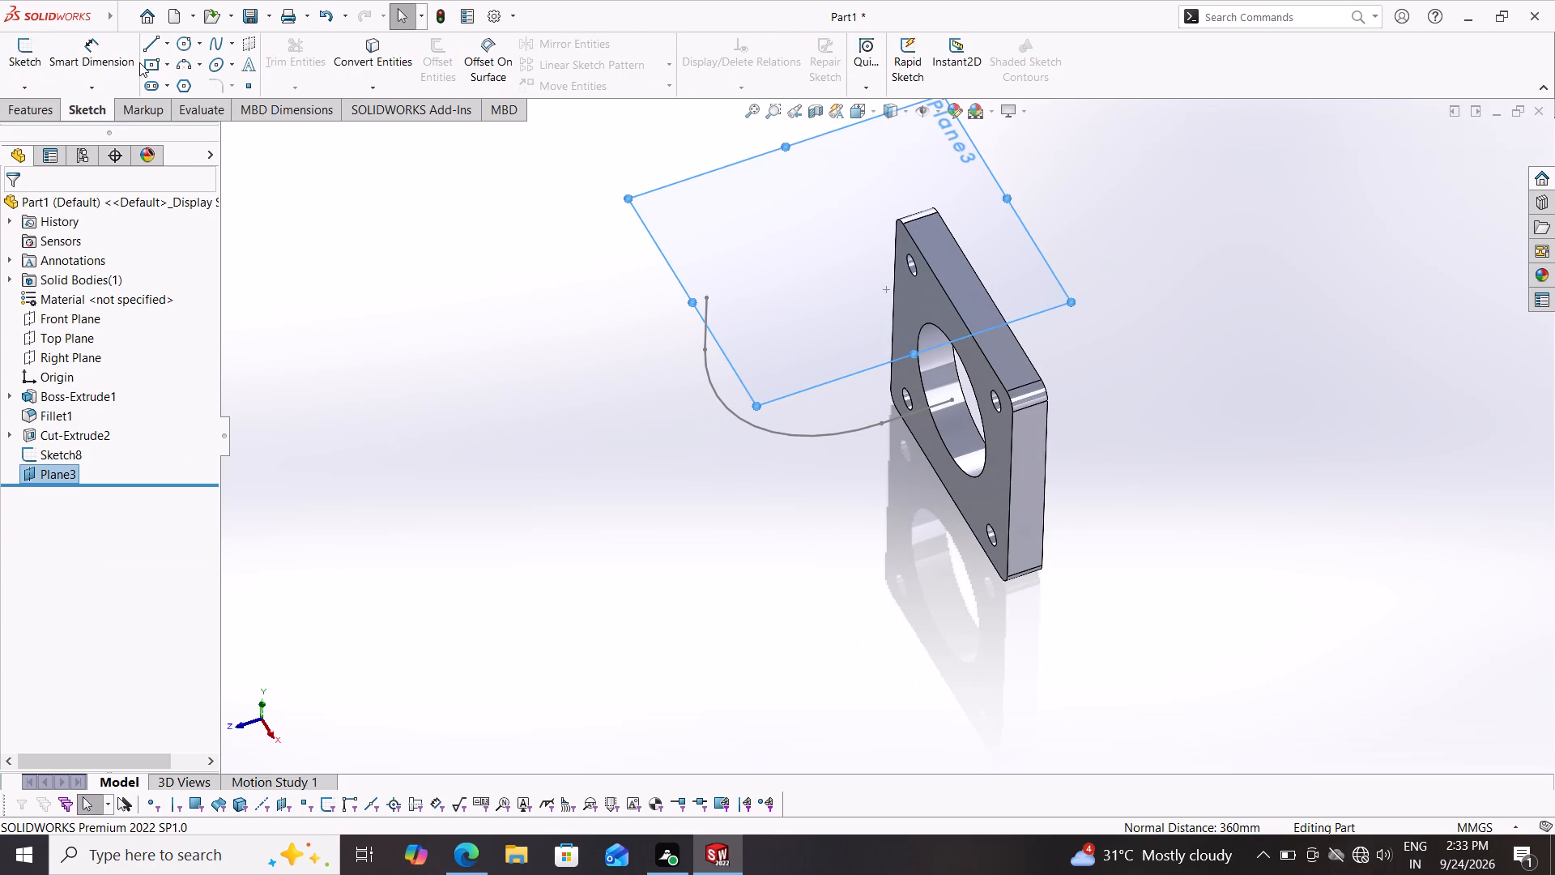
{"action": "left_click", "coordinate": [186, 41]}
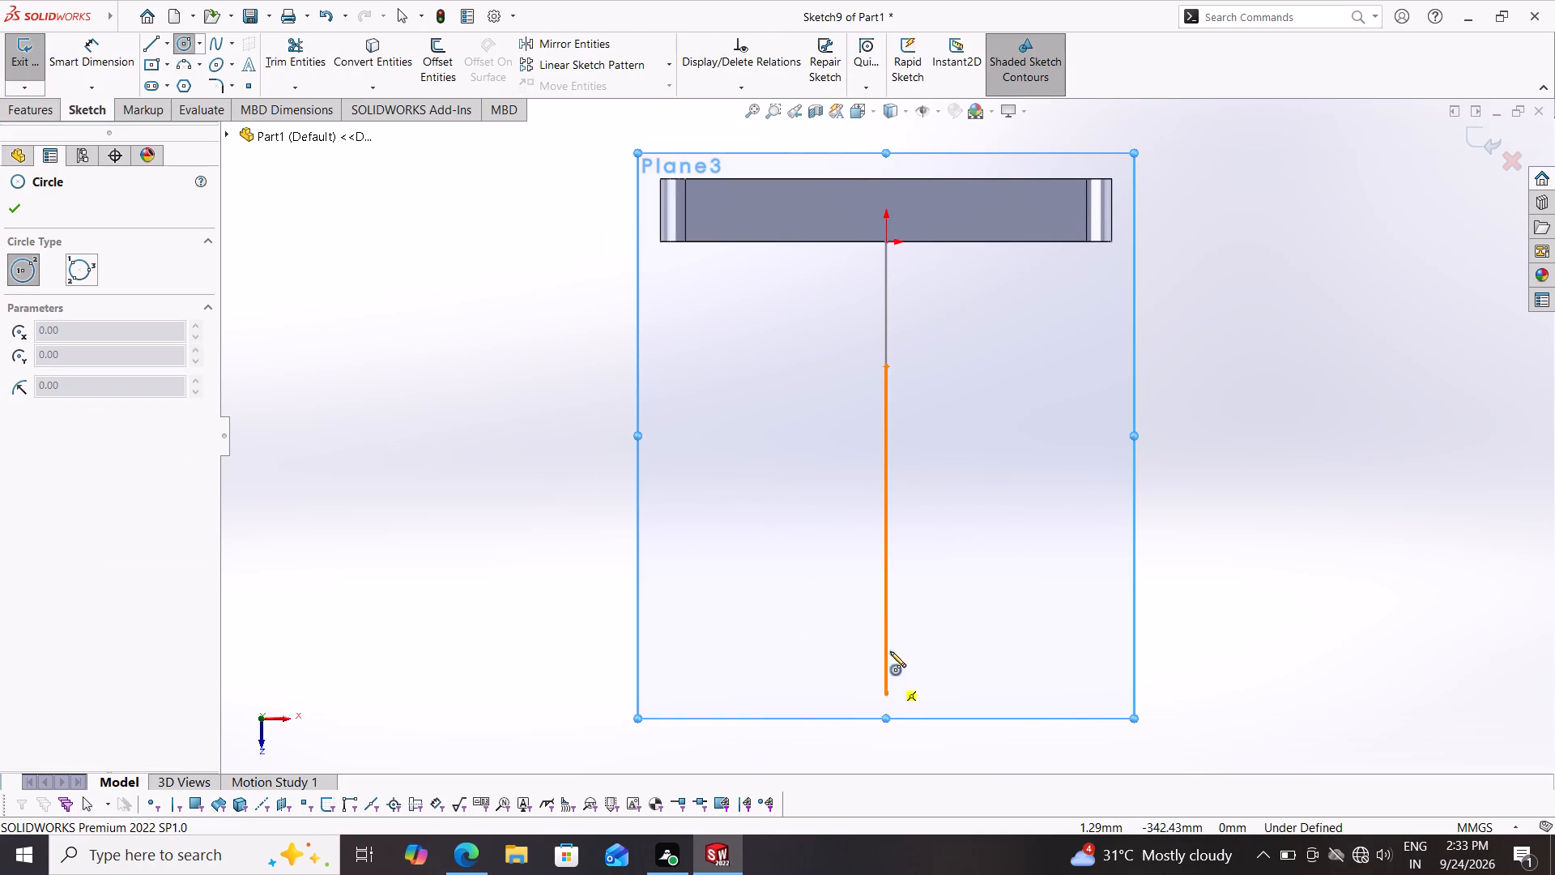
{"action": "left_click", "coordinate": [885, 695]}
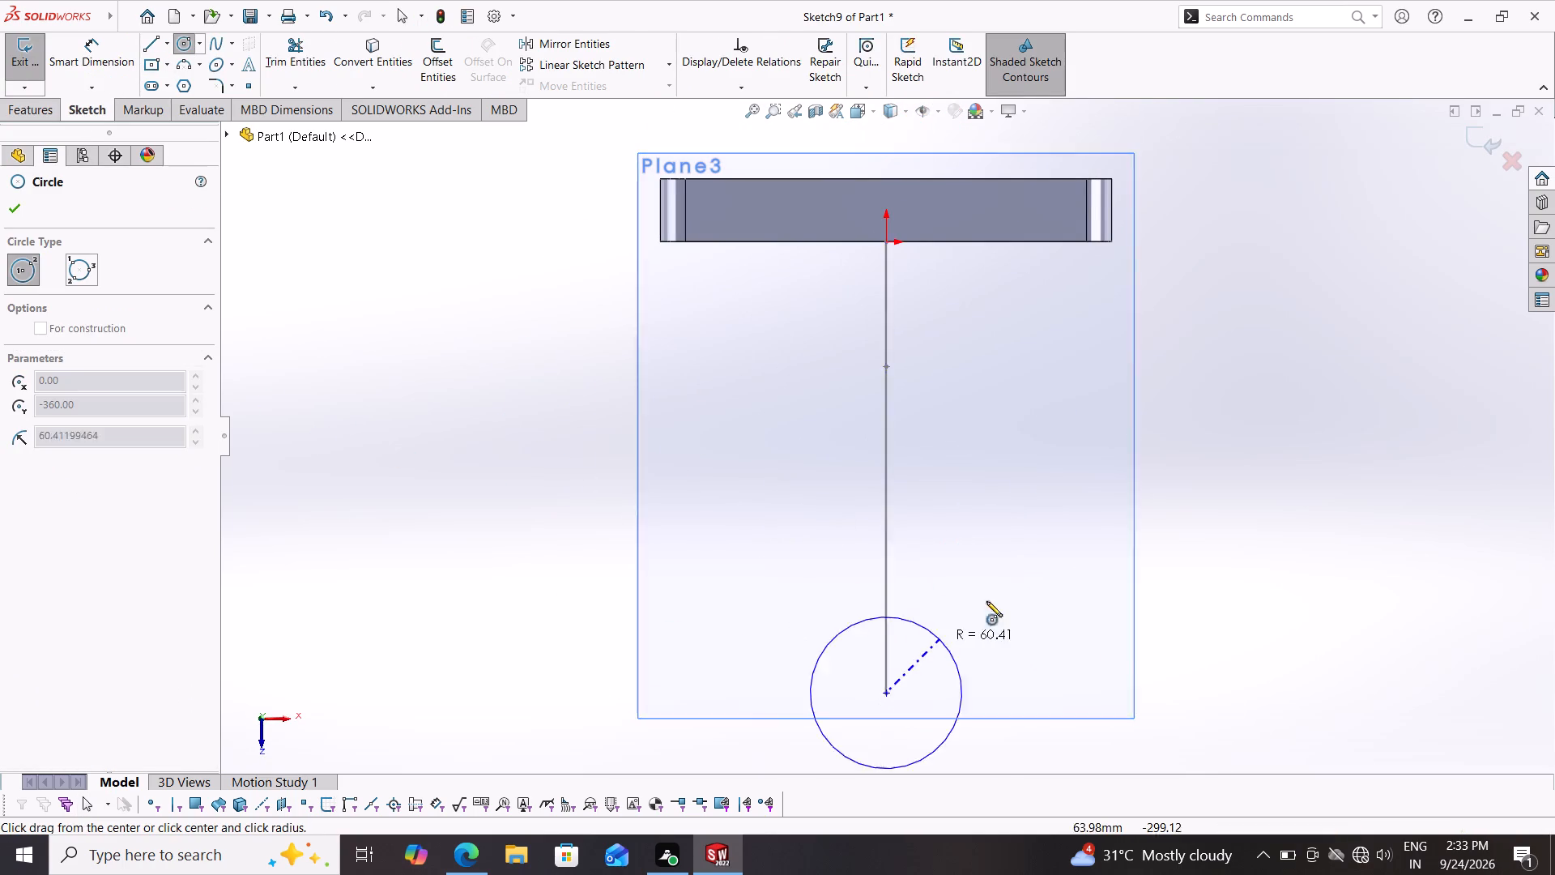
{"action": "left_click", "coordinate": [1013, 577]}
{"action": "left_click_drag", "start_coordinate": [885, 694], "coordinate": [887, 684]}
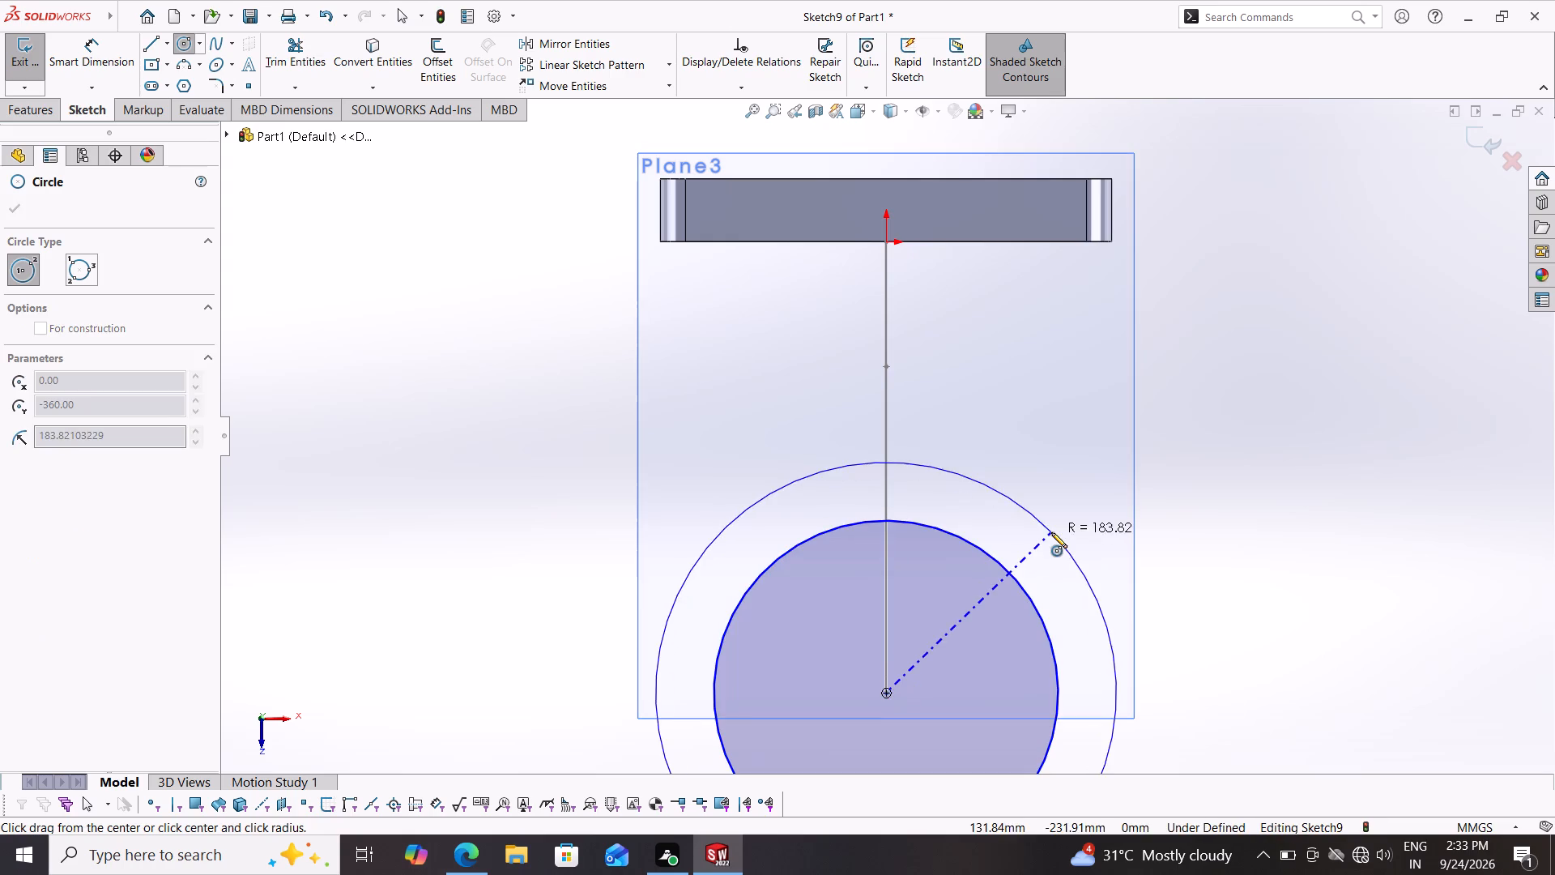
{"action": "left_click", "coordinate": [1051, 532]}
Dimension the inner circle's diameter as 210 mm.
{"action": "left_click", "coordinate": [83, 47]}
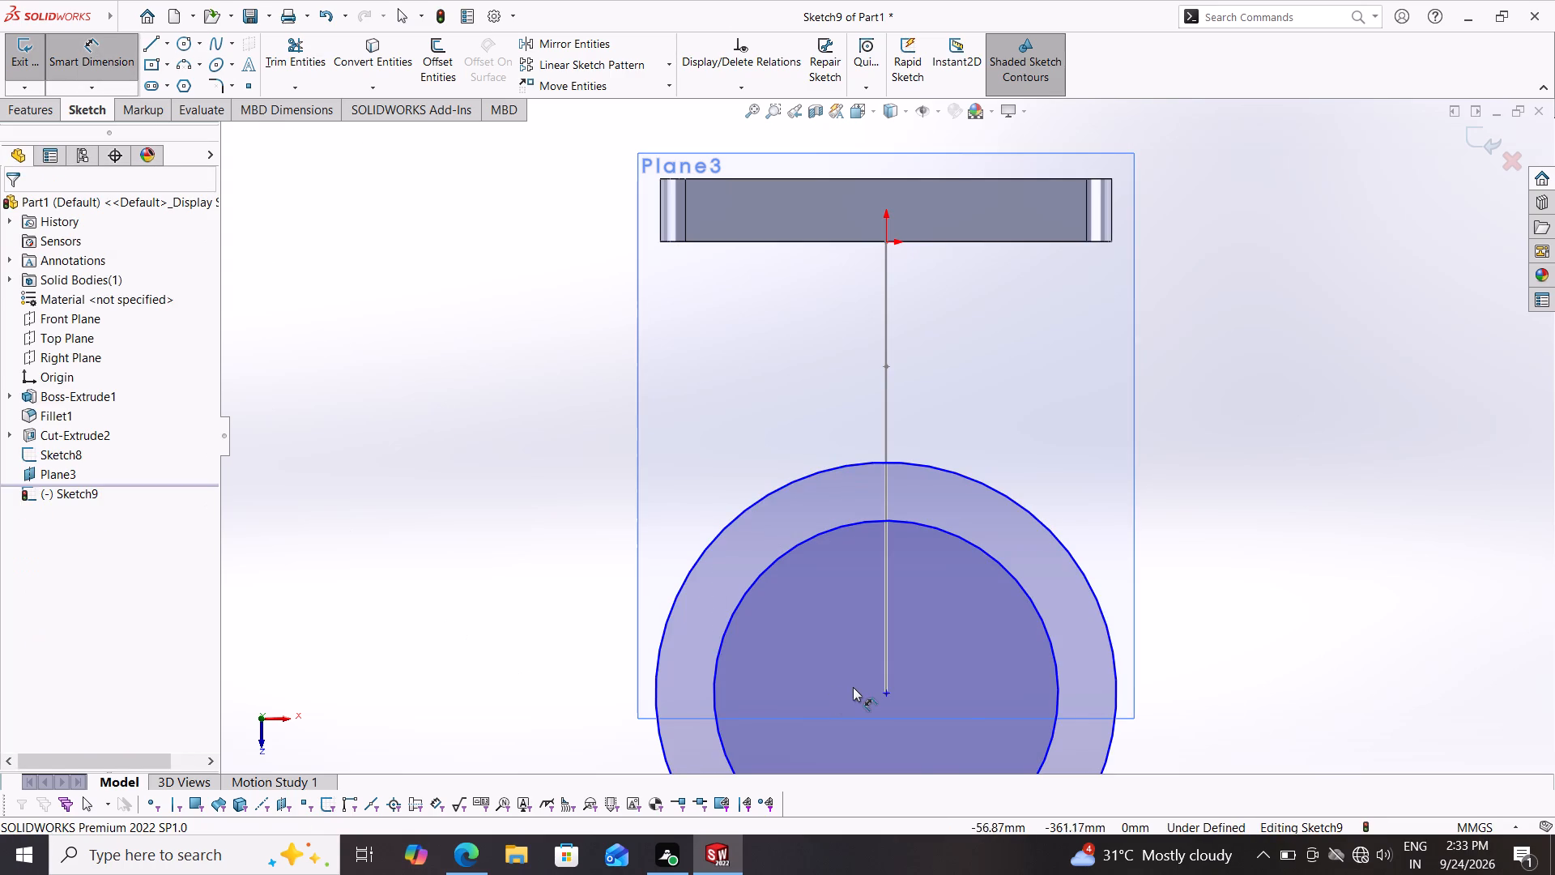
{"action": "scroll", "coordinate": [859, 685], "scroll_direction": "down", "scroll_amount": 3}
{"action": "scroll", "coordinate": [859, 685], "scroll_direction": "up", "scroll_amount": 3}
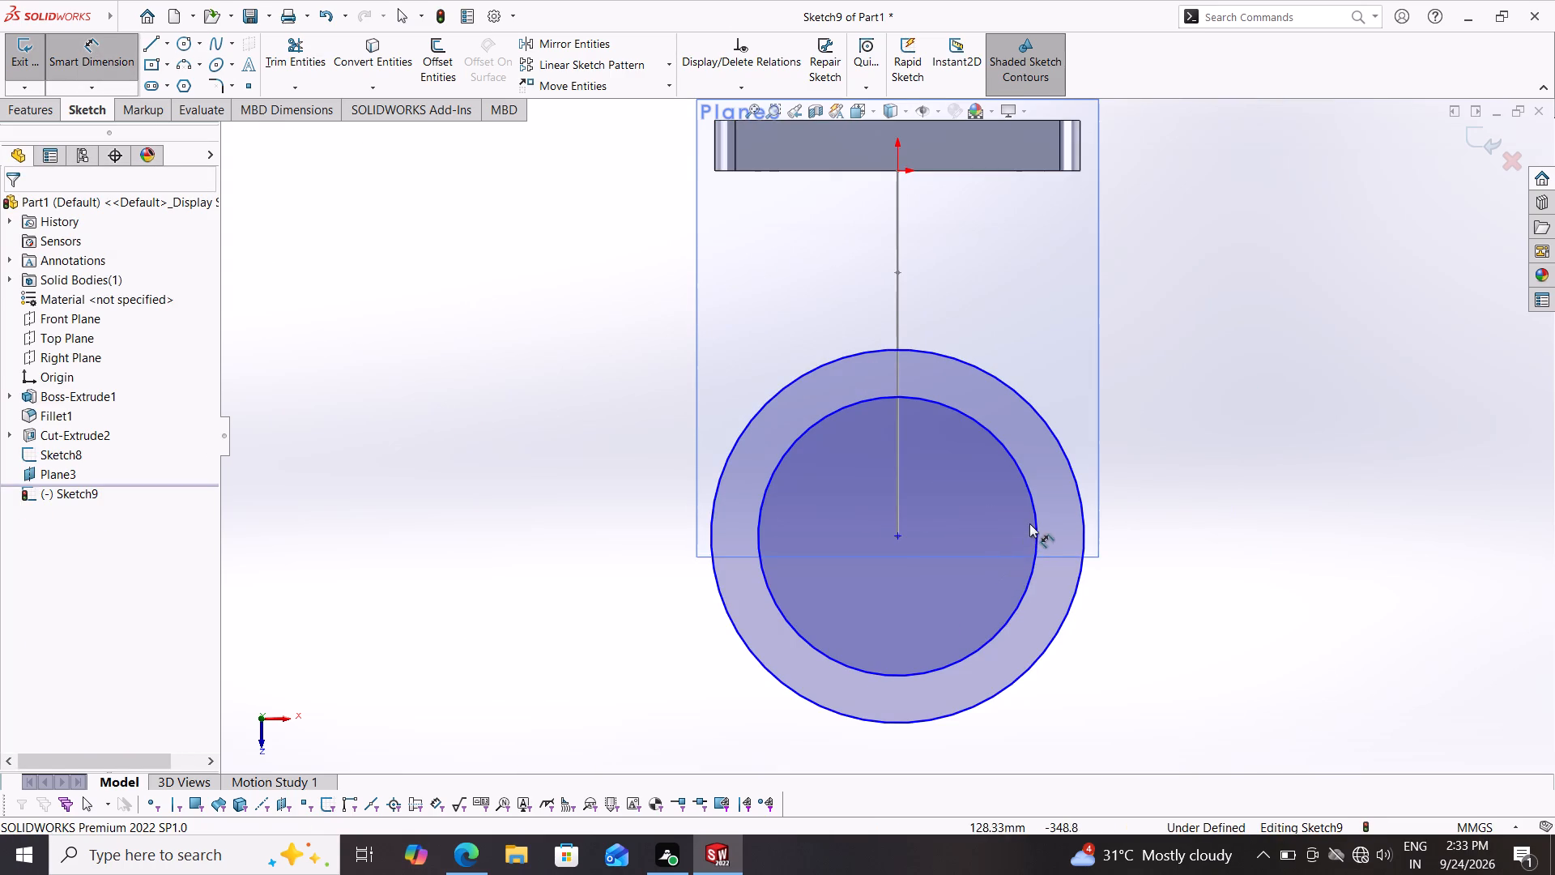
{"action": "left_click", "coordinate": [1033, 521]}
{"action": "left_click", "coordinate": [1219, 520]}
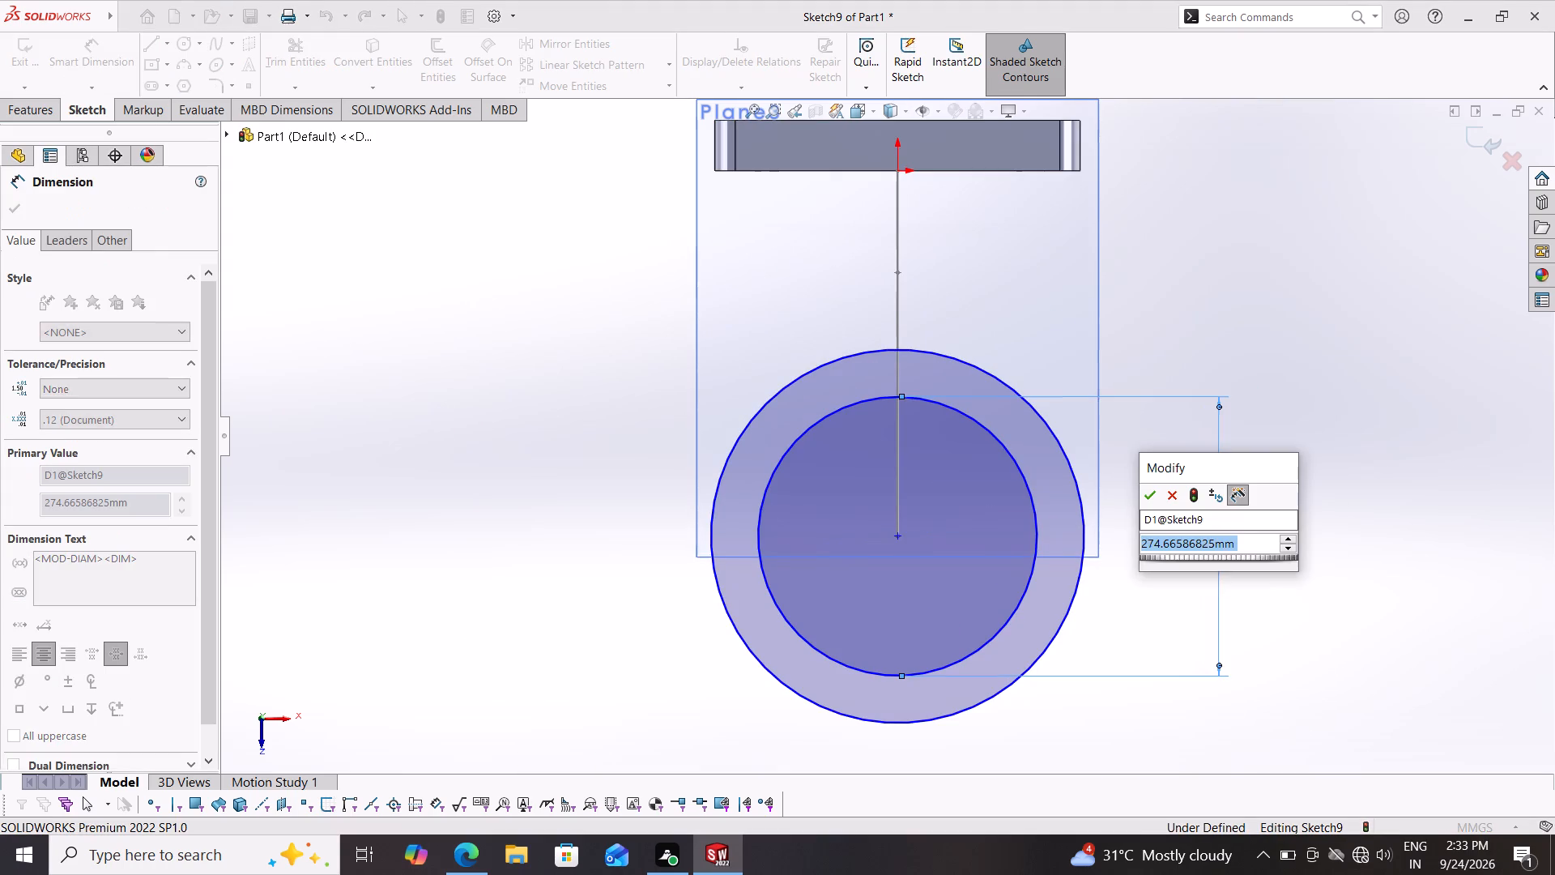
{"action": "type", "text": "210"}
{"action": "key", "text": "Return"}
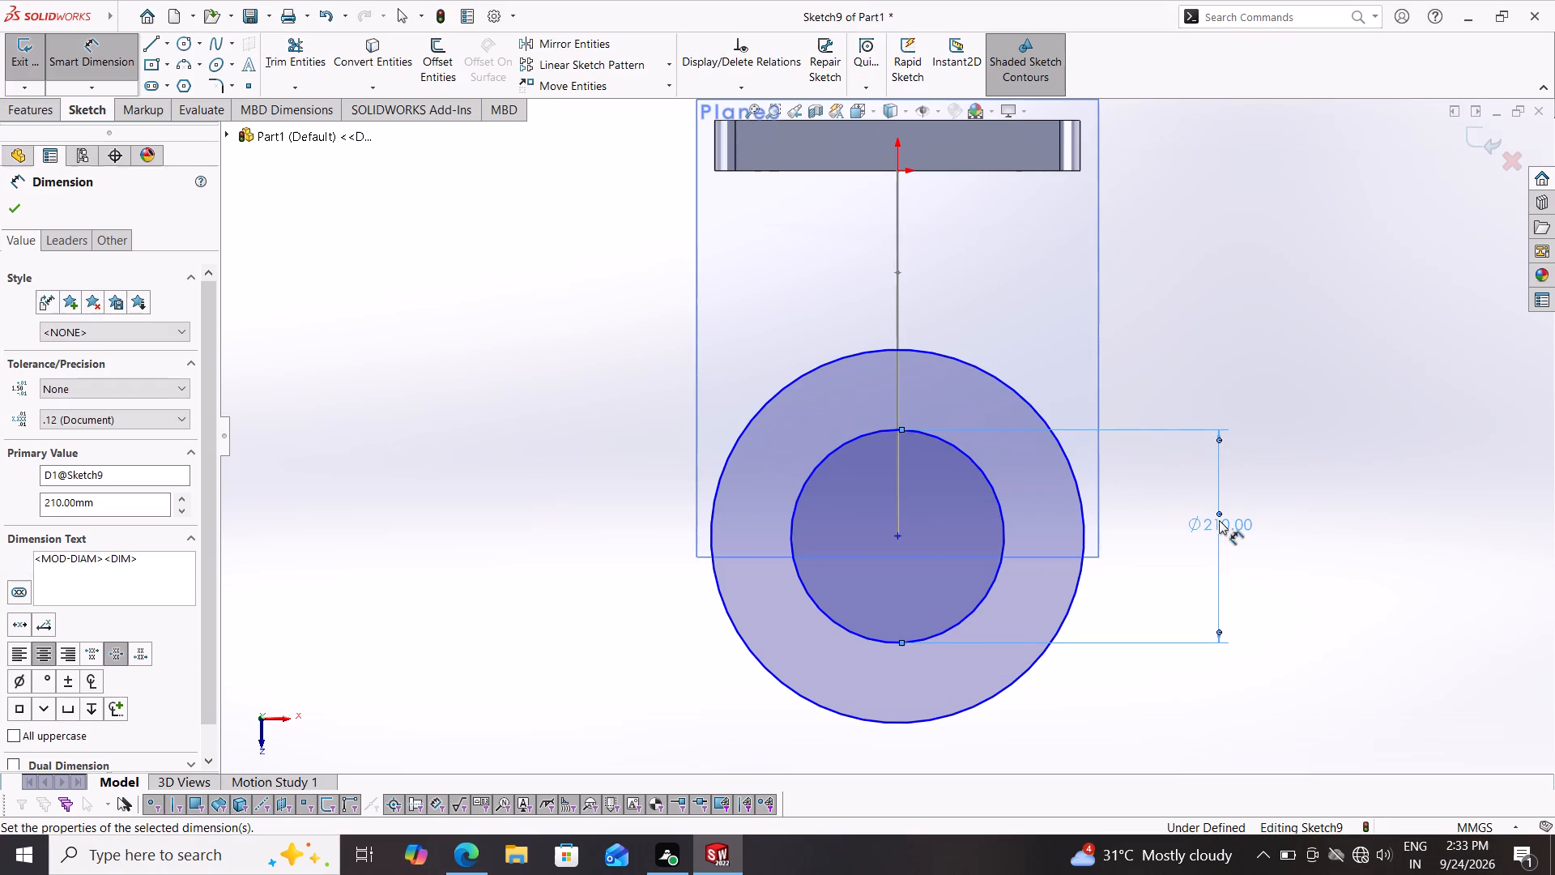
Dimension the outer circle's diameter as 290 mm and finish the profile sketch.
{"action": "left_click", "coordinate": [1083, 572]}
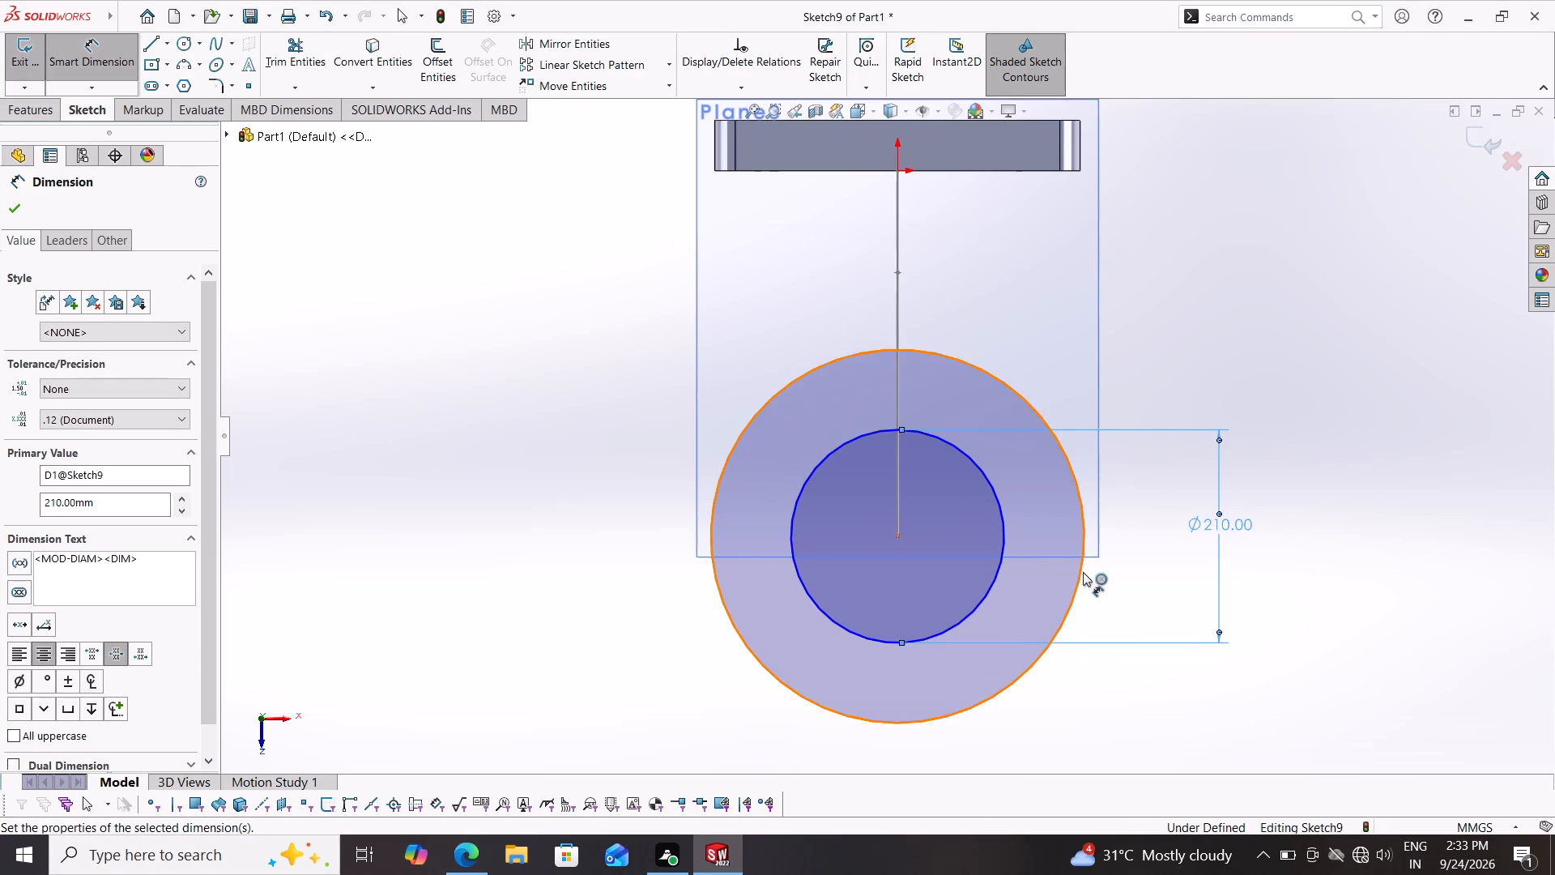
{"action": "left_click", "coordinate": [1337, 504]}
{"action": "type", "text": "290"}
{"action": "key", "text": "Return"}
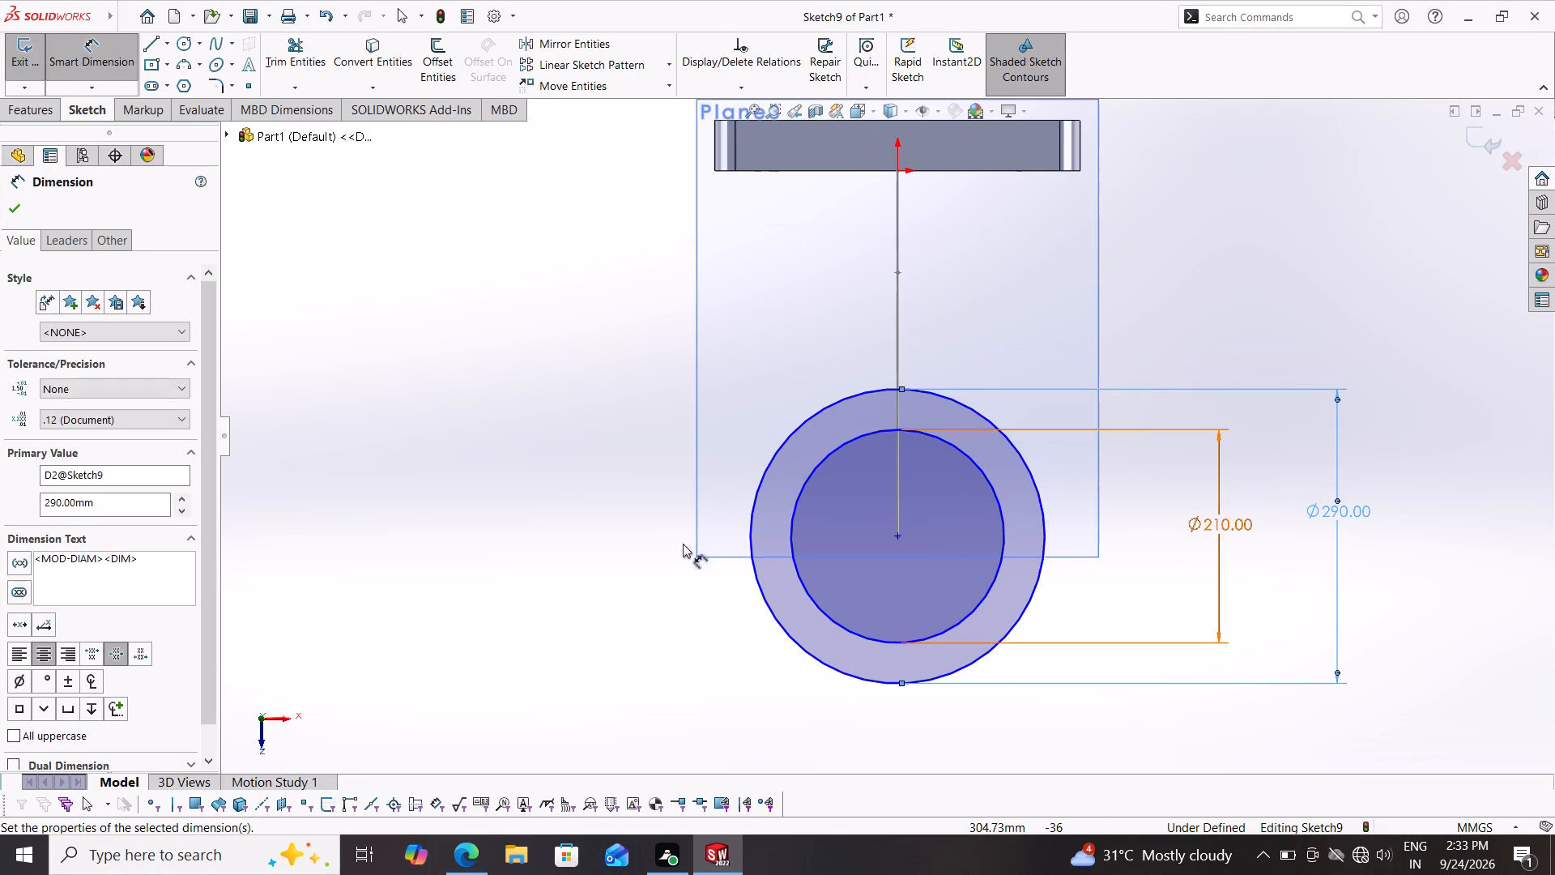
{"action": "left_click", "coordinate": [20, 203]}
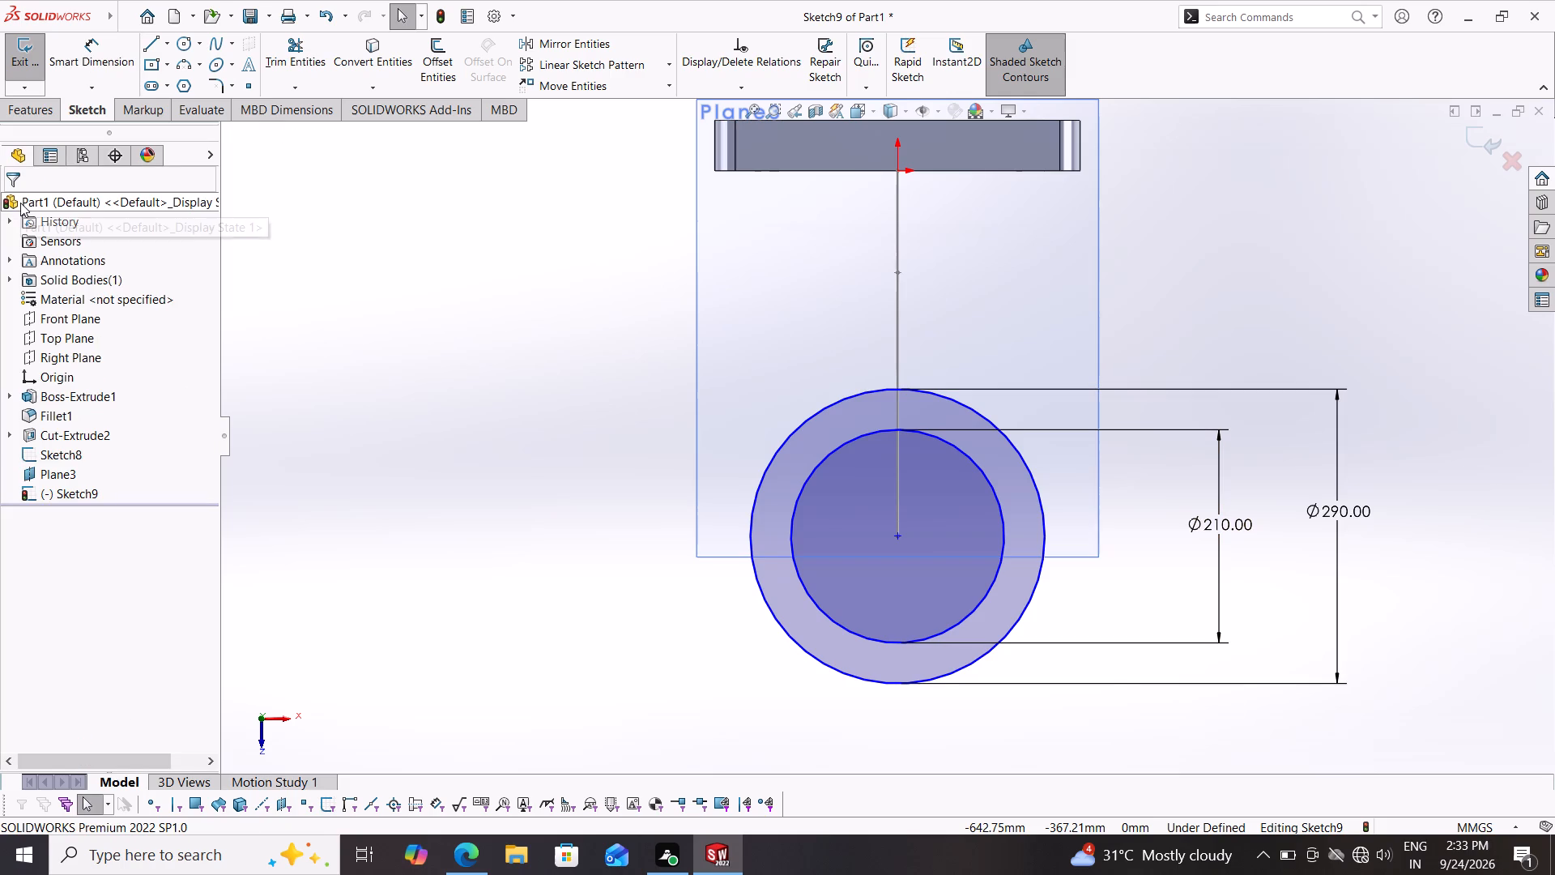
{"action": "left_click", "coordinate": [15, 105]}
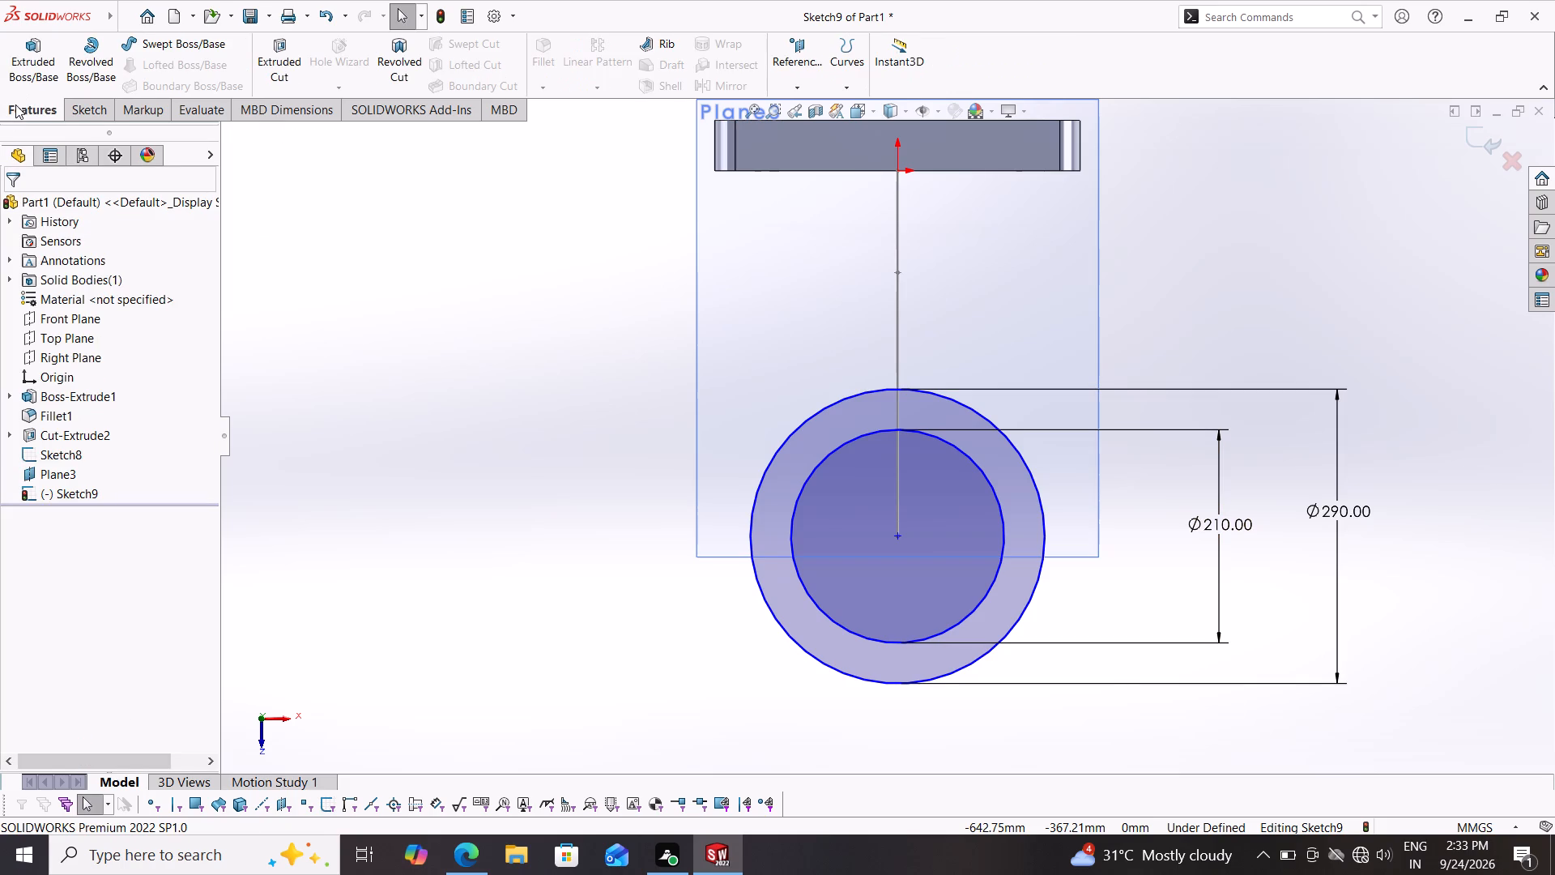
{"action": "left_click", "coordinate": [1476, 141]}
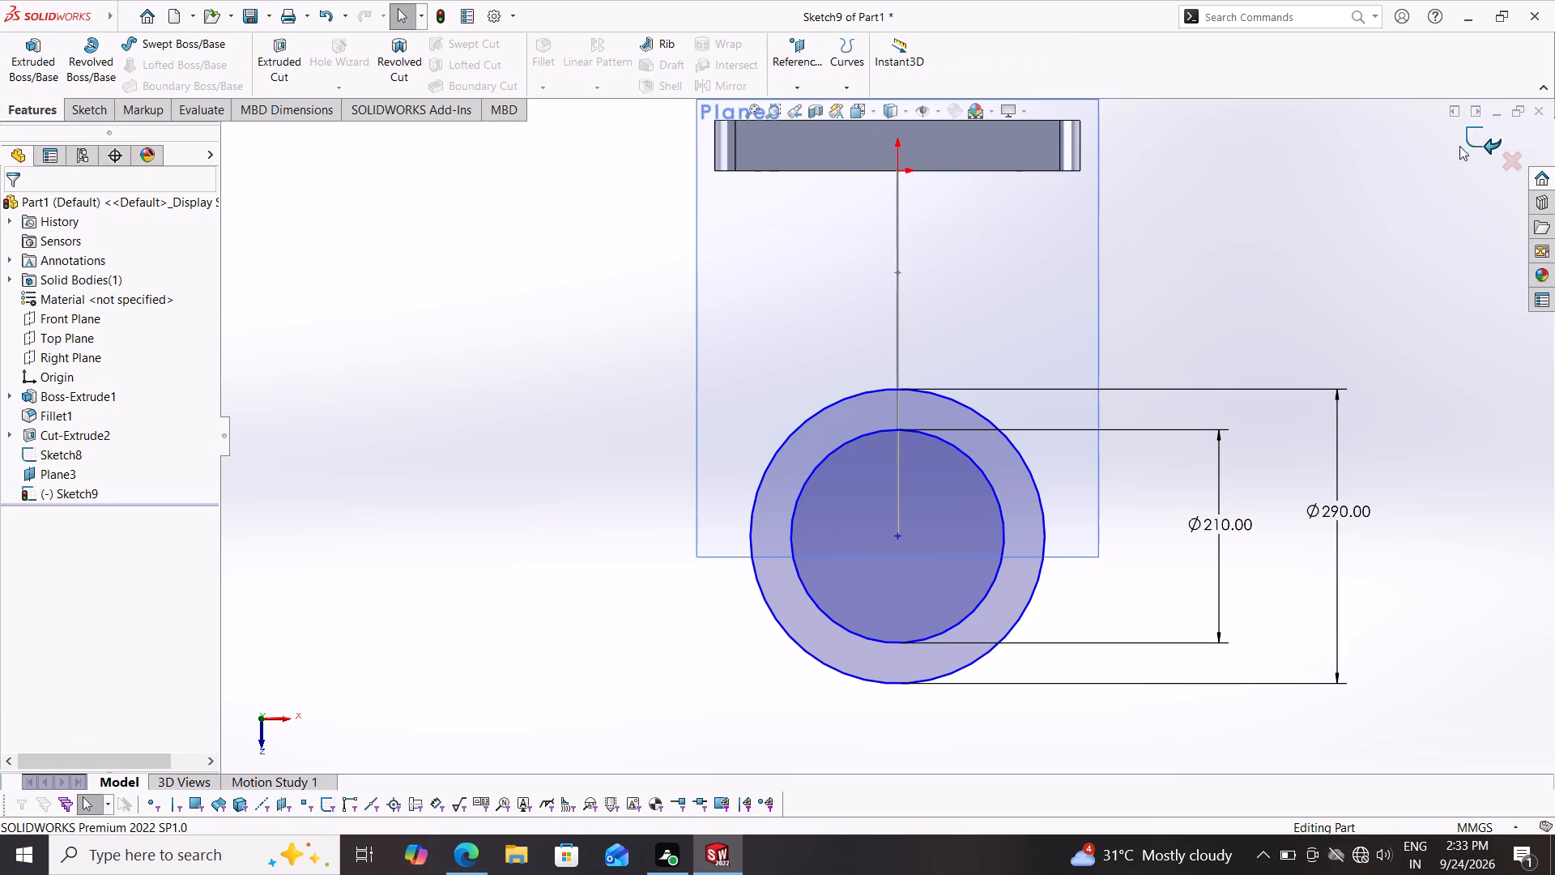
Sweep the two-circle ring profile along the bend path to form the hollow pipe elbow joined to the flange.
{"action": "left_click", "coordinate": [167, 41]}
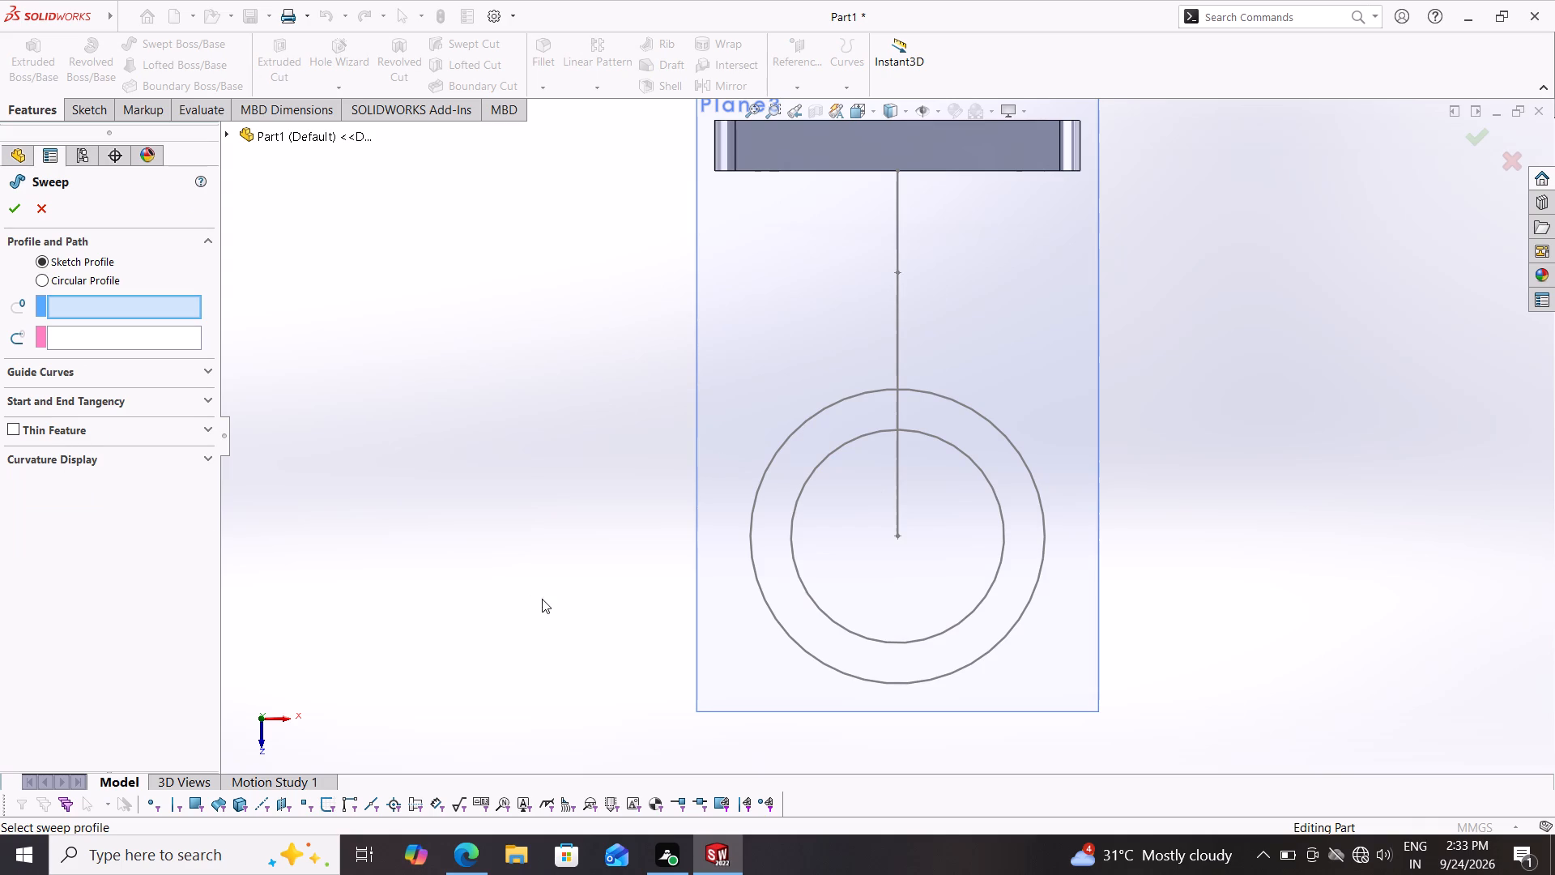
{"action": "middle_click_drag", "start_coordinate": [542, 599], "coordinate": [462, 553]}
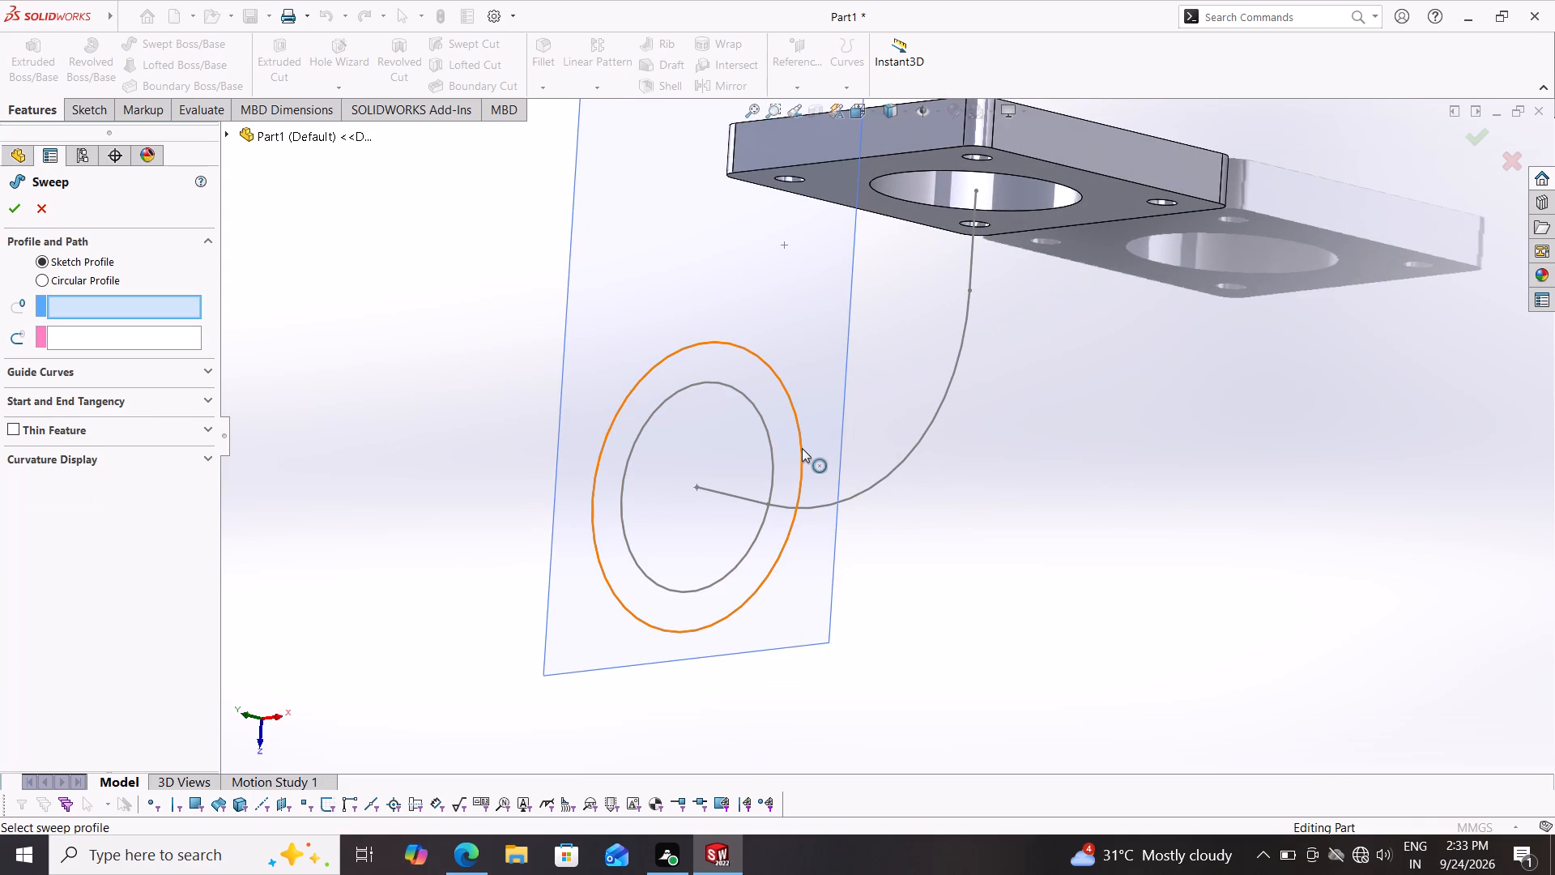
{"action": "left_click", "coordinate": [802, 448]}
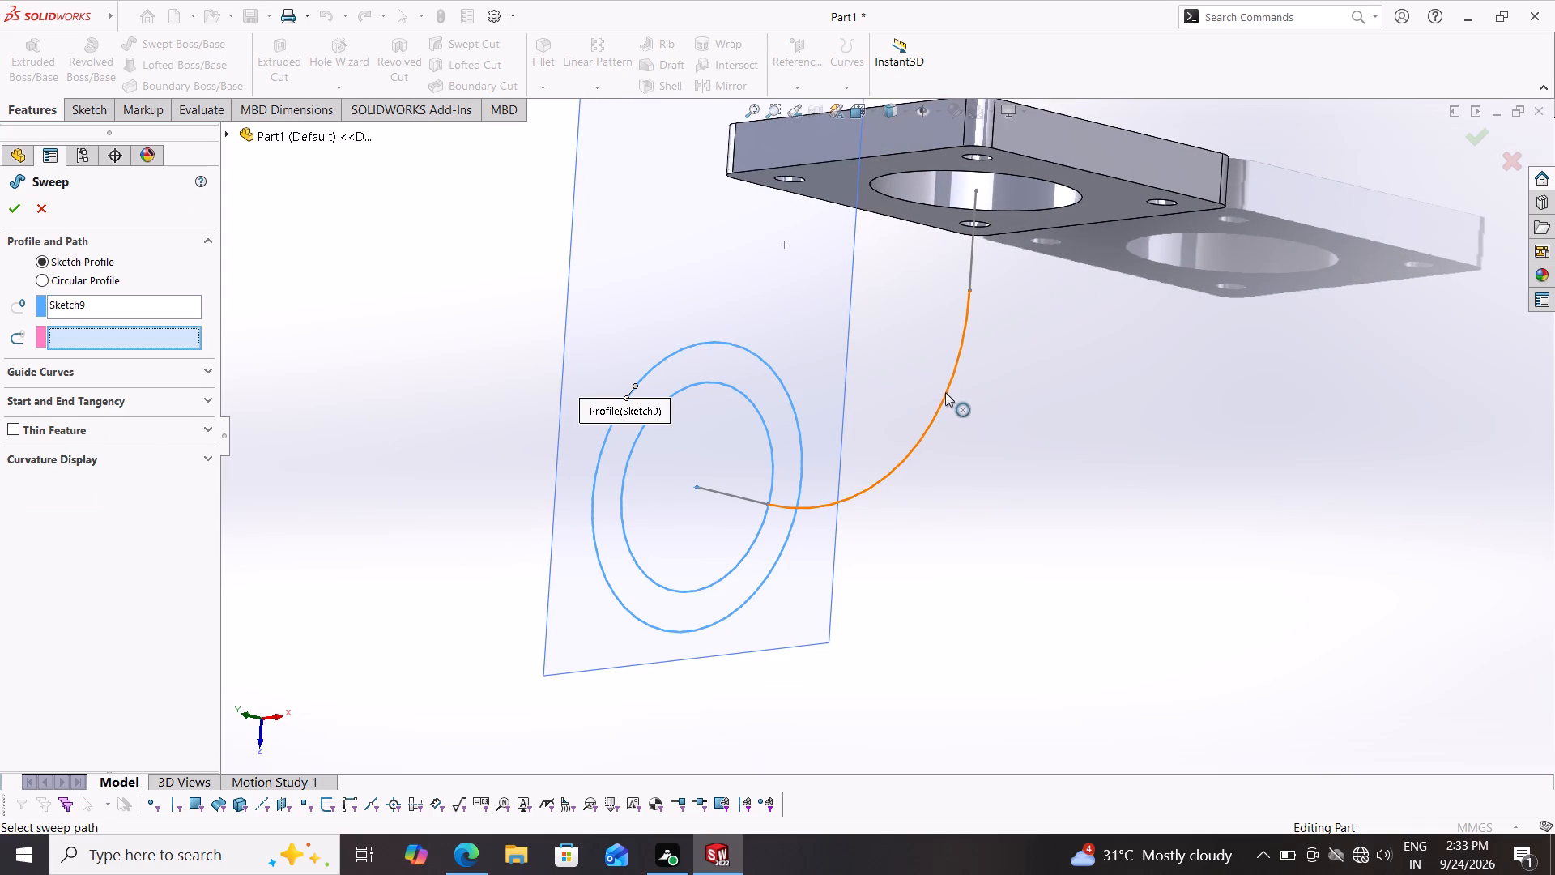
{"action": "left_click", "coordinate": [944, 395]}
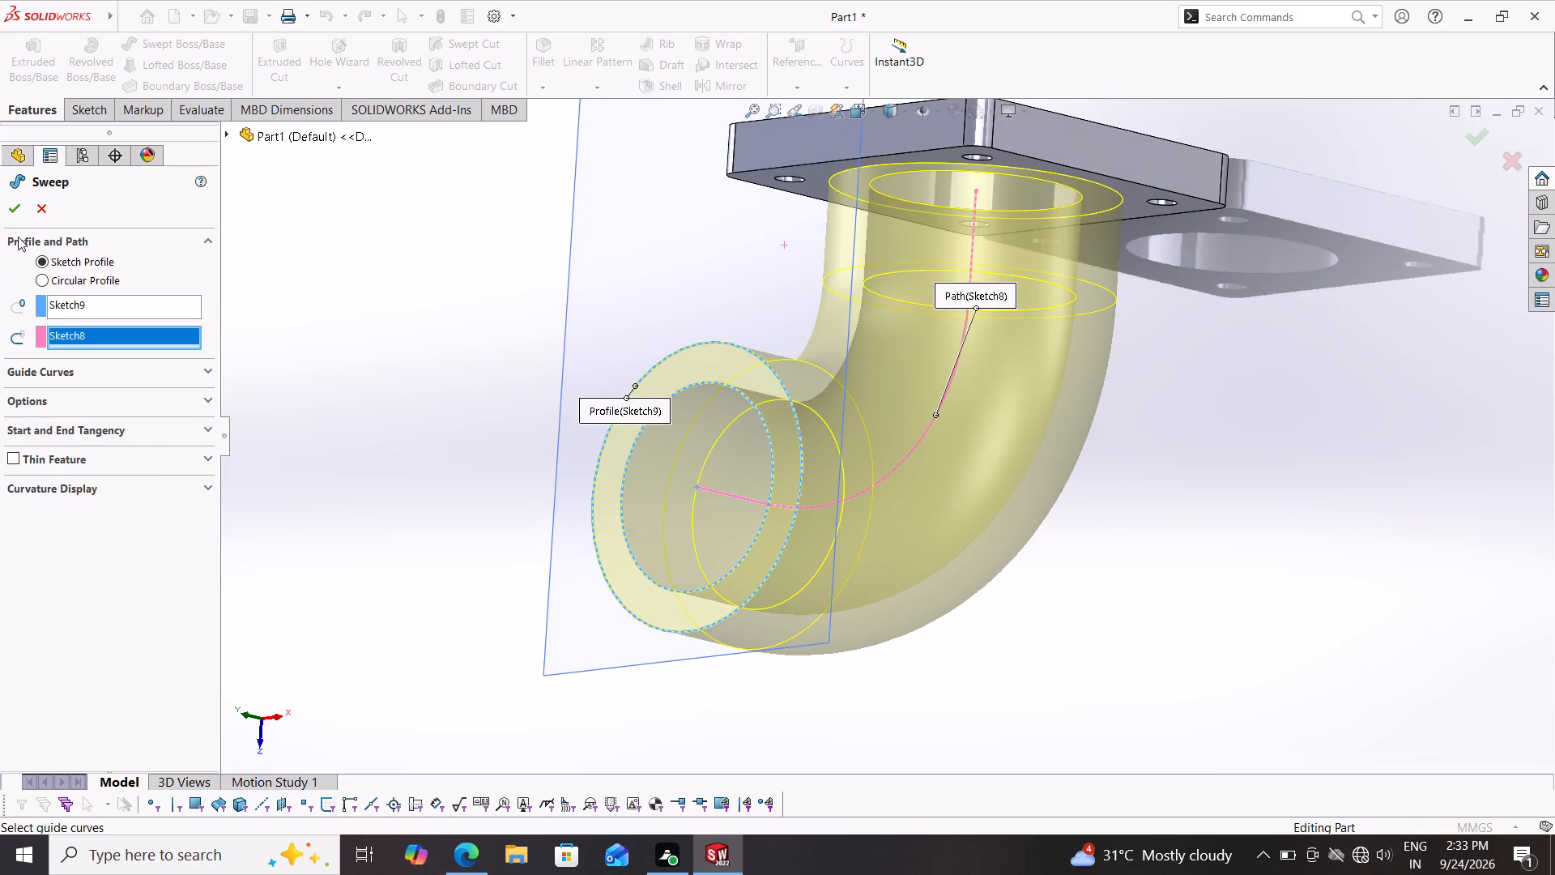
{"action": "left_click", "coordinate": [19, 213]}
Hide the reference plane at the pipe's open end.
{"action": "middle_click_drag", "start_coordinate": [935, 587], "coordinate": [870, 661]}
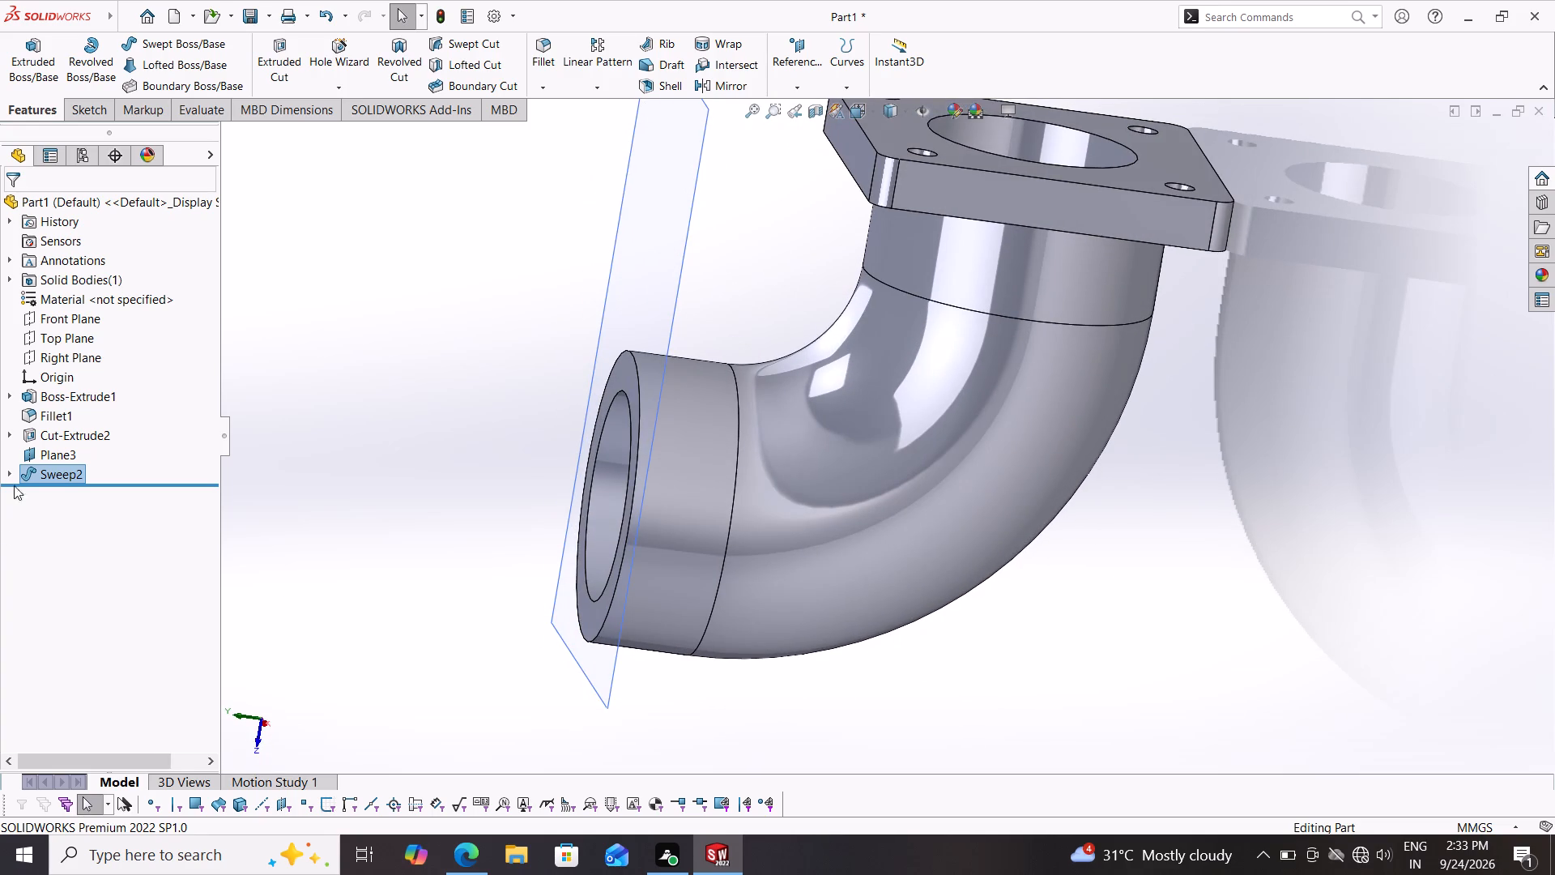
{"action": "left_click", "coordinate": [51, 455]}
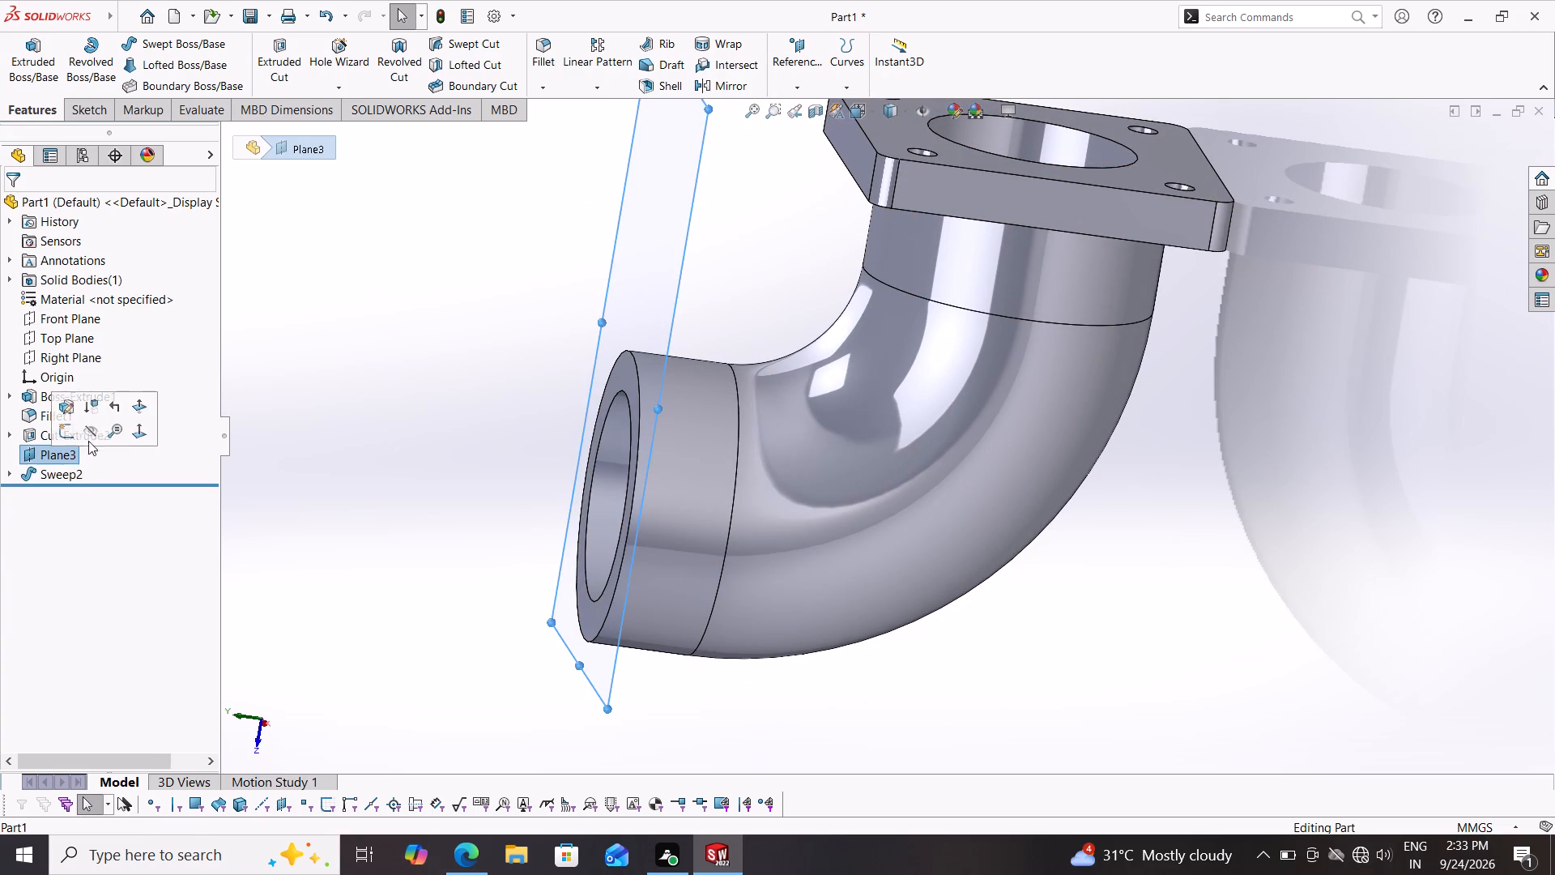
{"action": "left_click", "coordinate": [100, 426]}
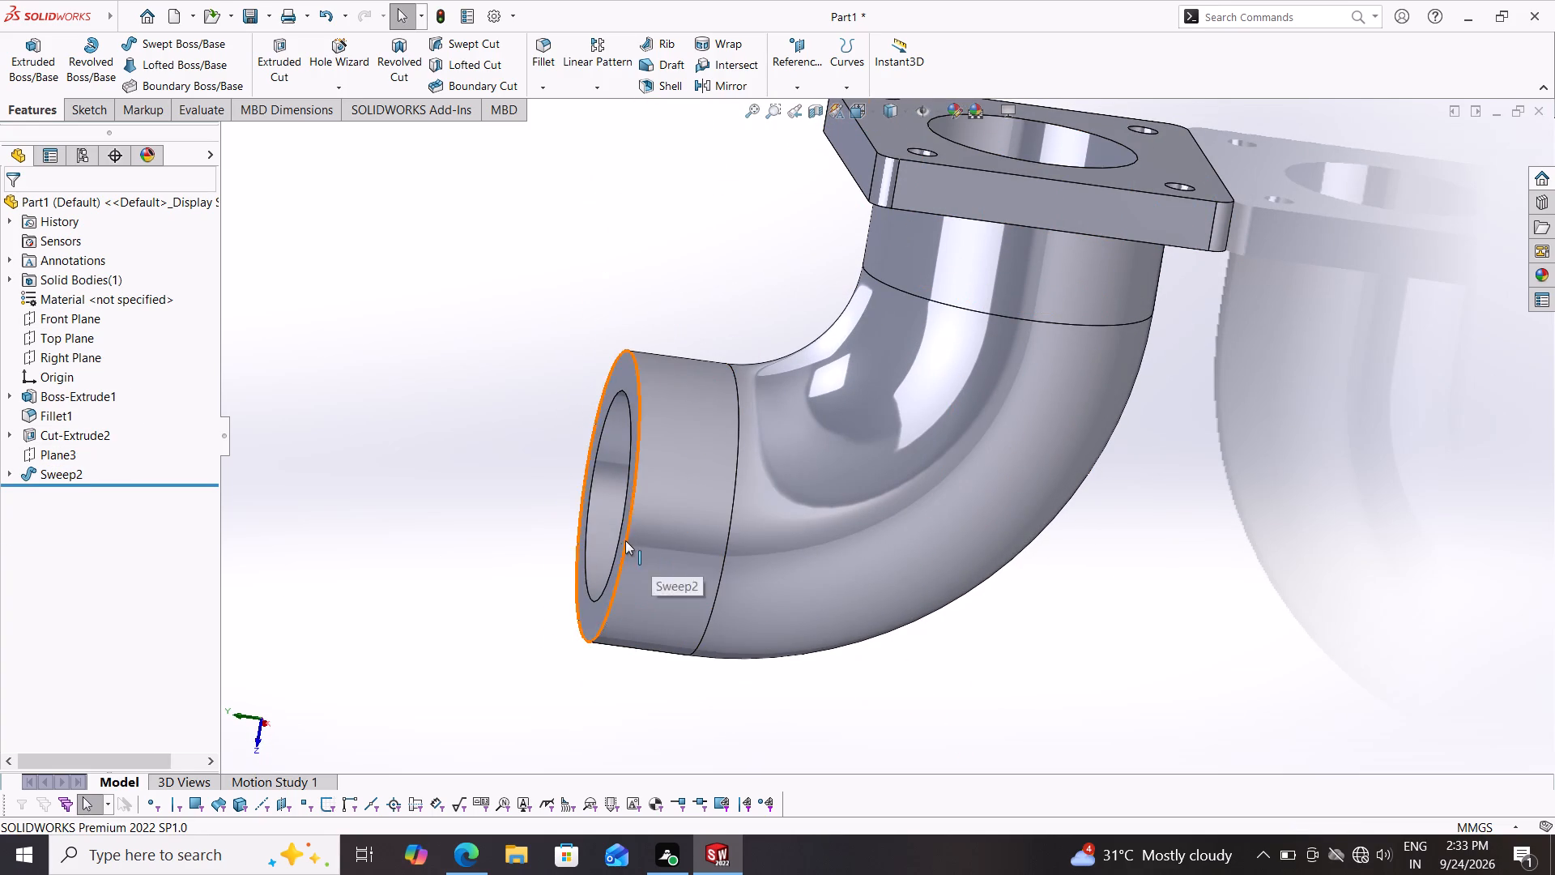
Chamfer the central bore's edge on the square flange's outer face at 10 mm and 45 degrees.
{"action": "middle_click_drag", "start_coordinate": [544, 592], "coordinate": [824, 509]}
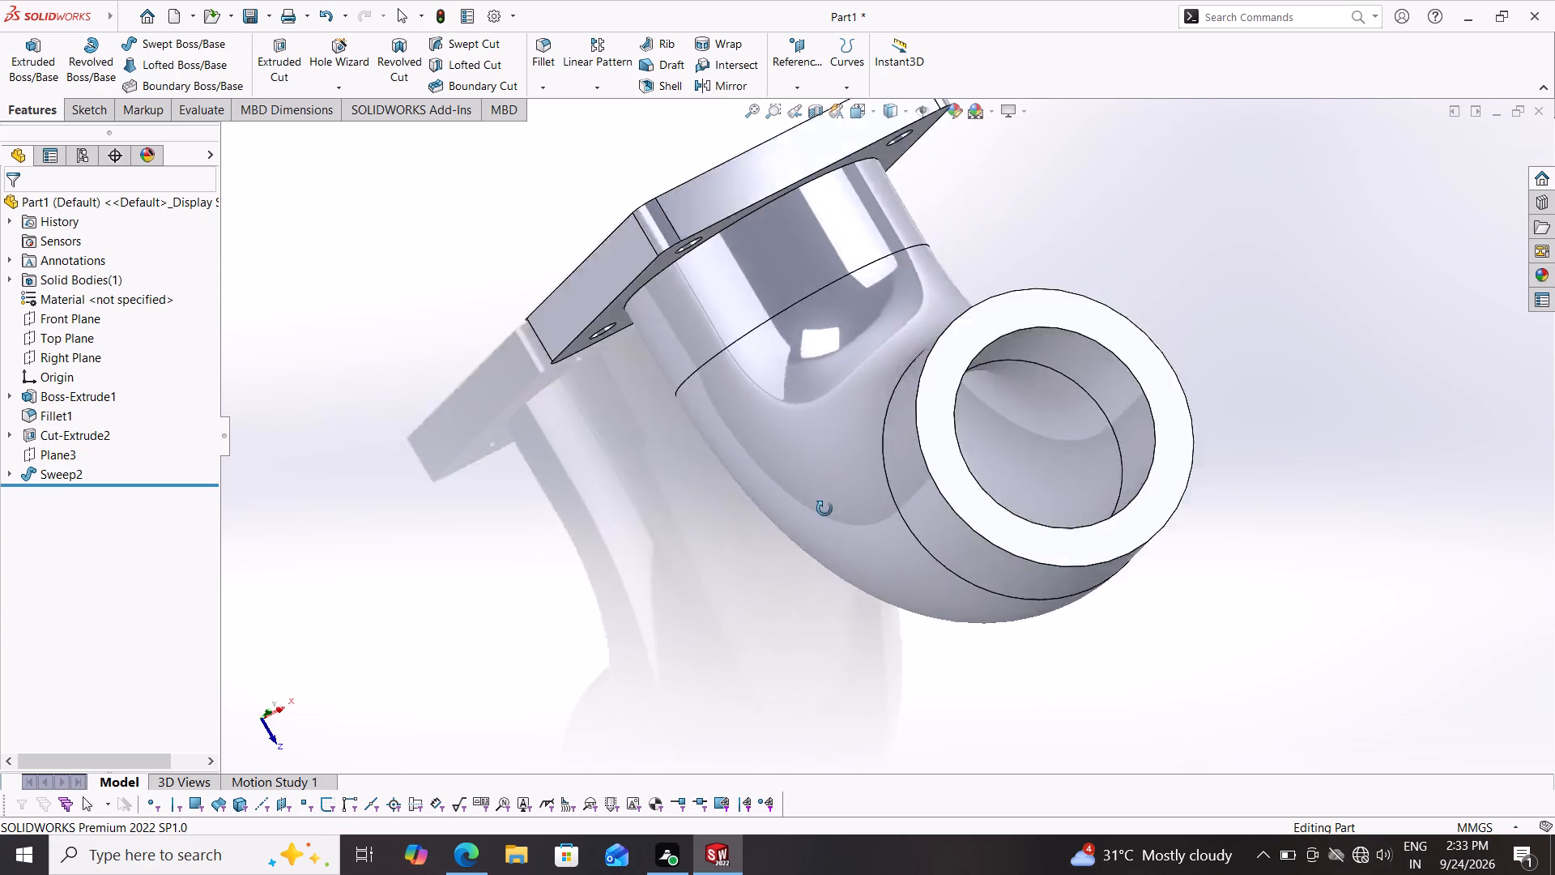
{"action": "middle_click_drag", "start_coordinate": [824, 509], "coordinate": [956, 615]}
{"action": "scroll", "coordinate": [956, 615], "scroll_direction": "up", "scroll_amount": 1}
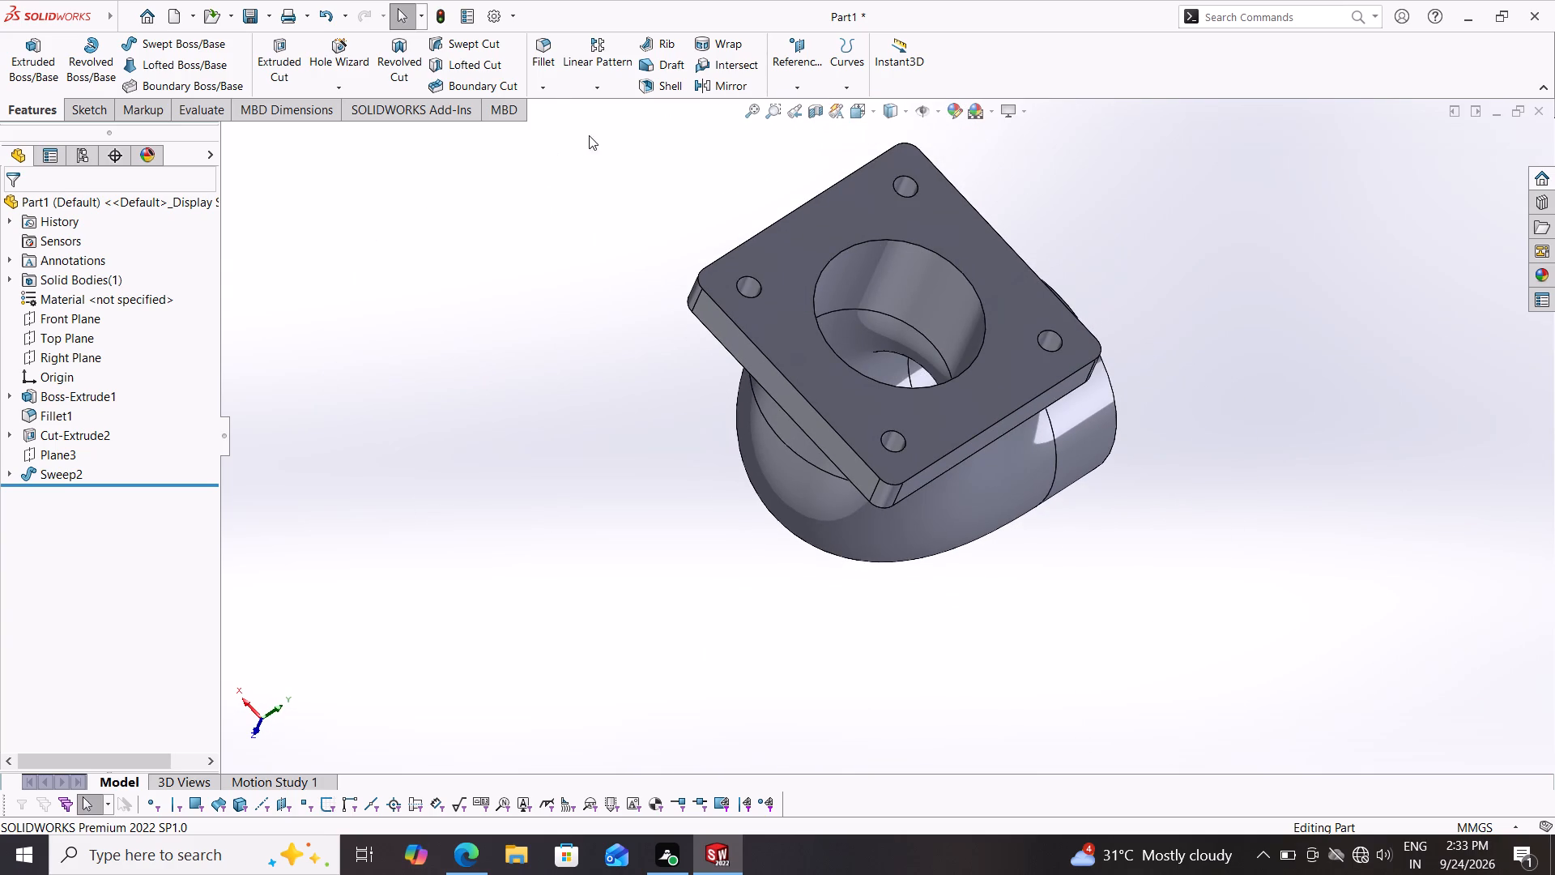
{"action": "left_click", "coordinate": [541, 92]}
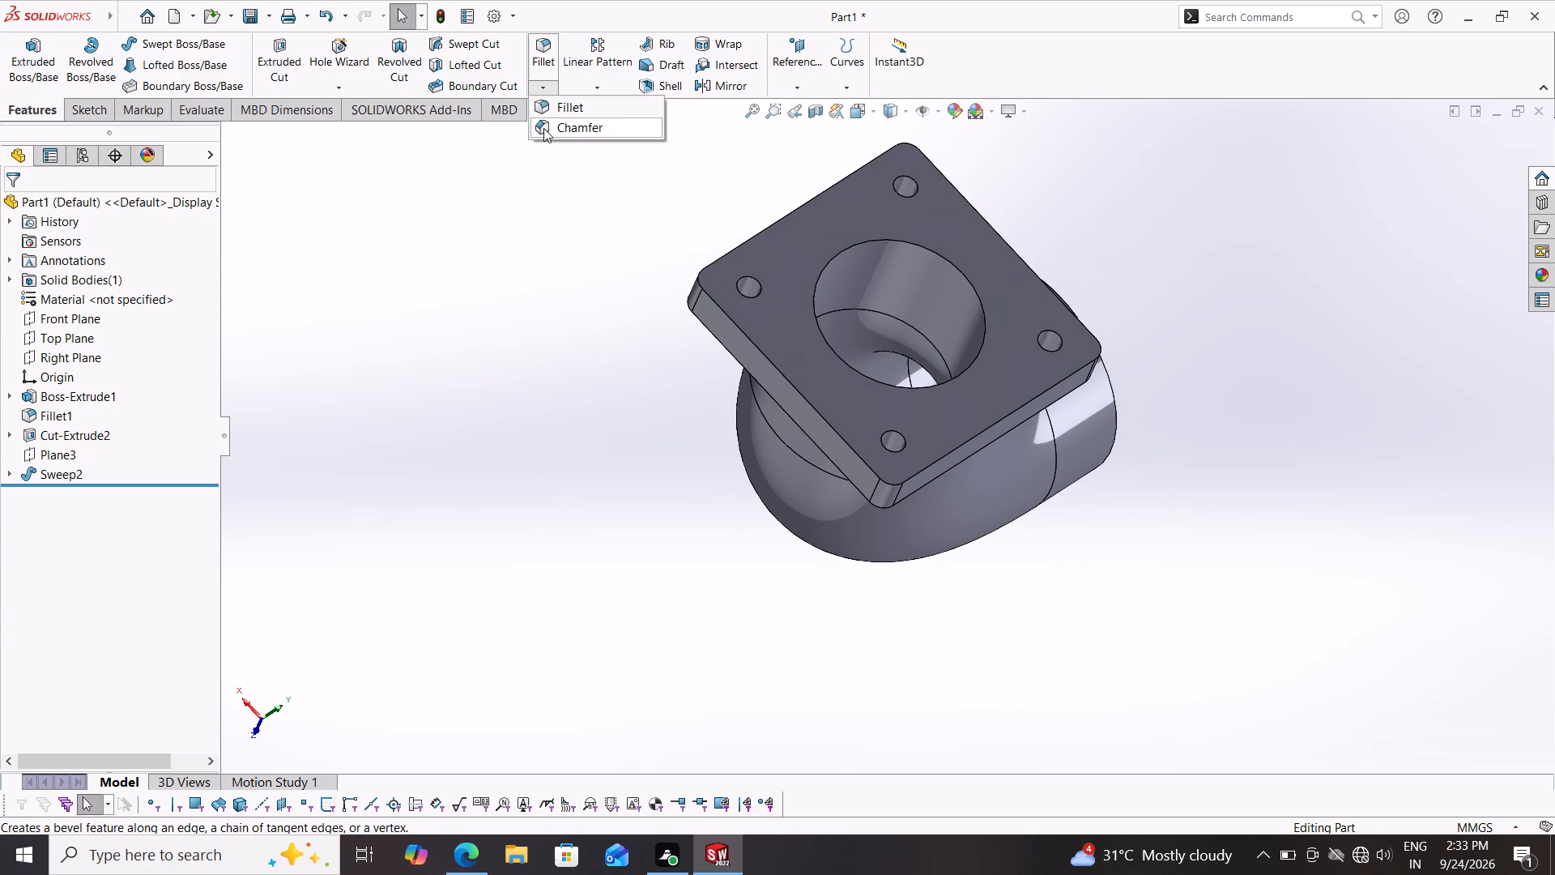
{"action": "left_click", "coordinate": [543, 128]}
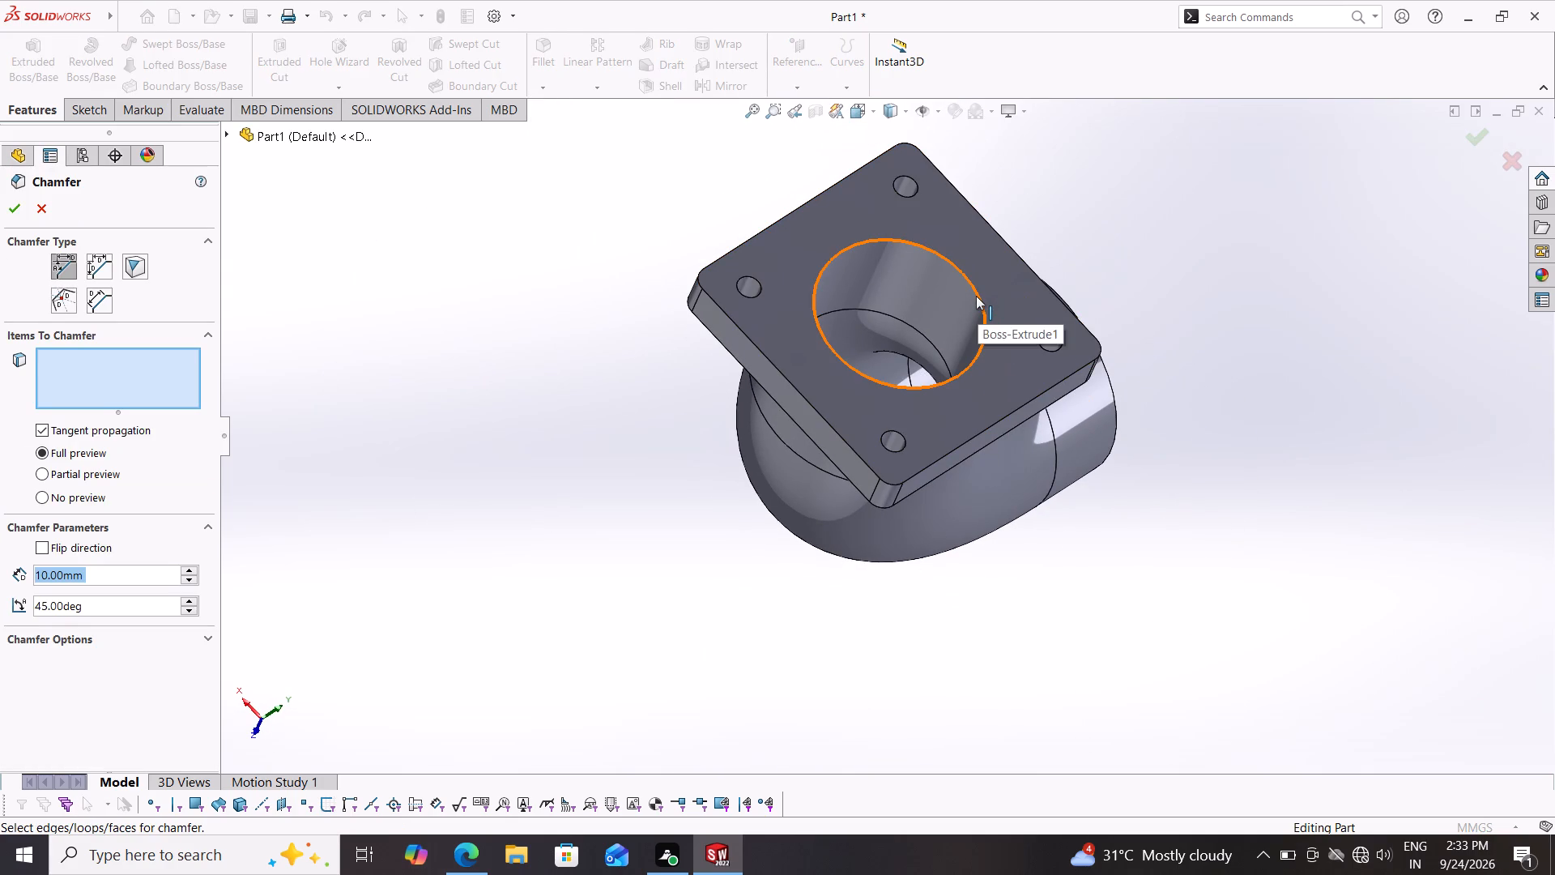
{"action": "left_click", "coordinate": [976, 296]}
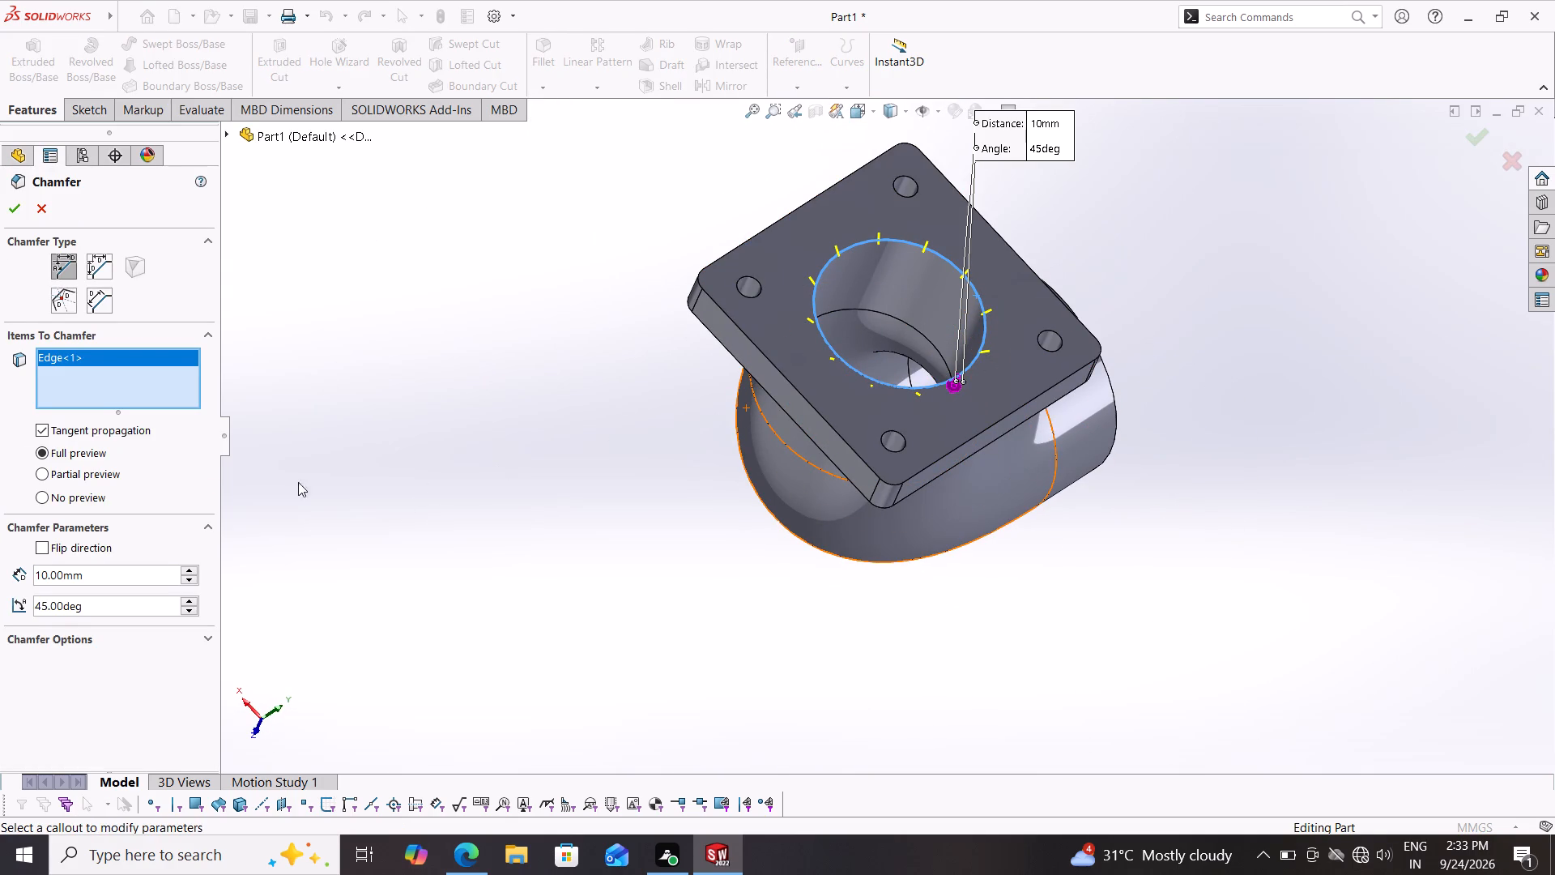
{"action": "left_click", "coordinate": [13, 207]}
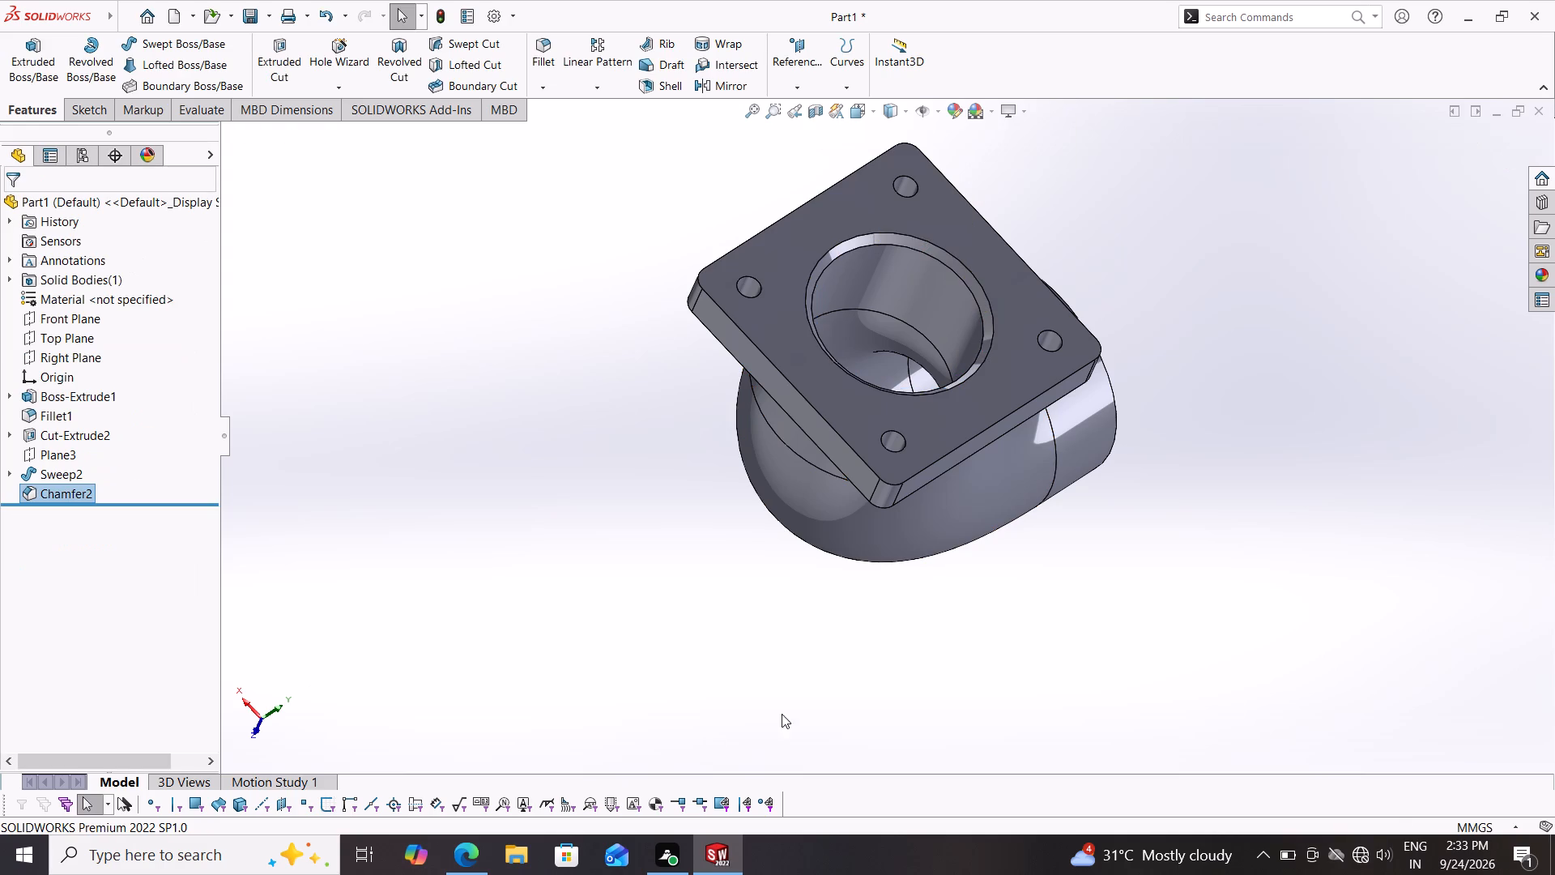
Start a sketch on the ring face at the pipe's open end and convert its inner circular edge into the sketch.
{"action": "middle_click_drag", "start_coordinate": [1034, 637], "coordinate": [801, 667]}
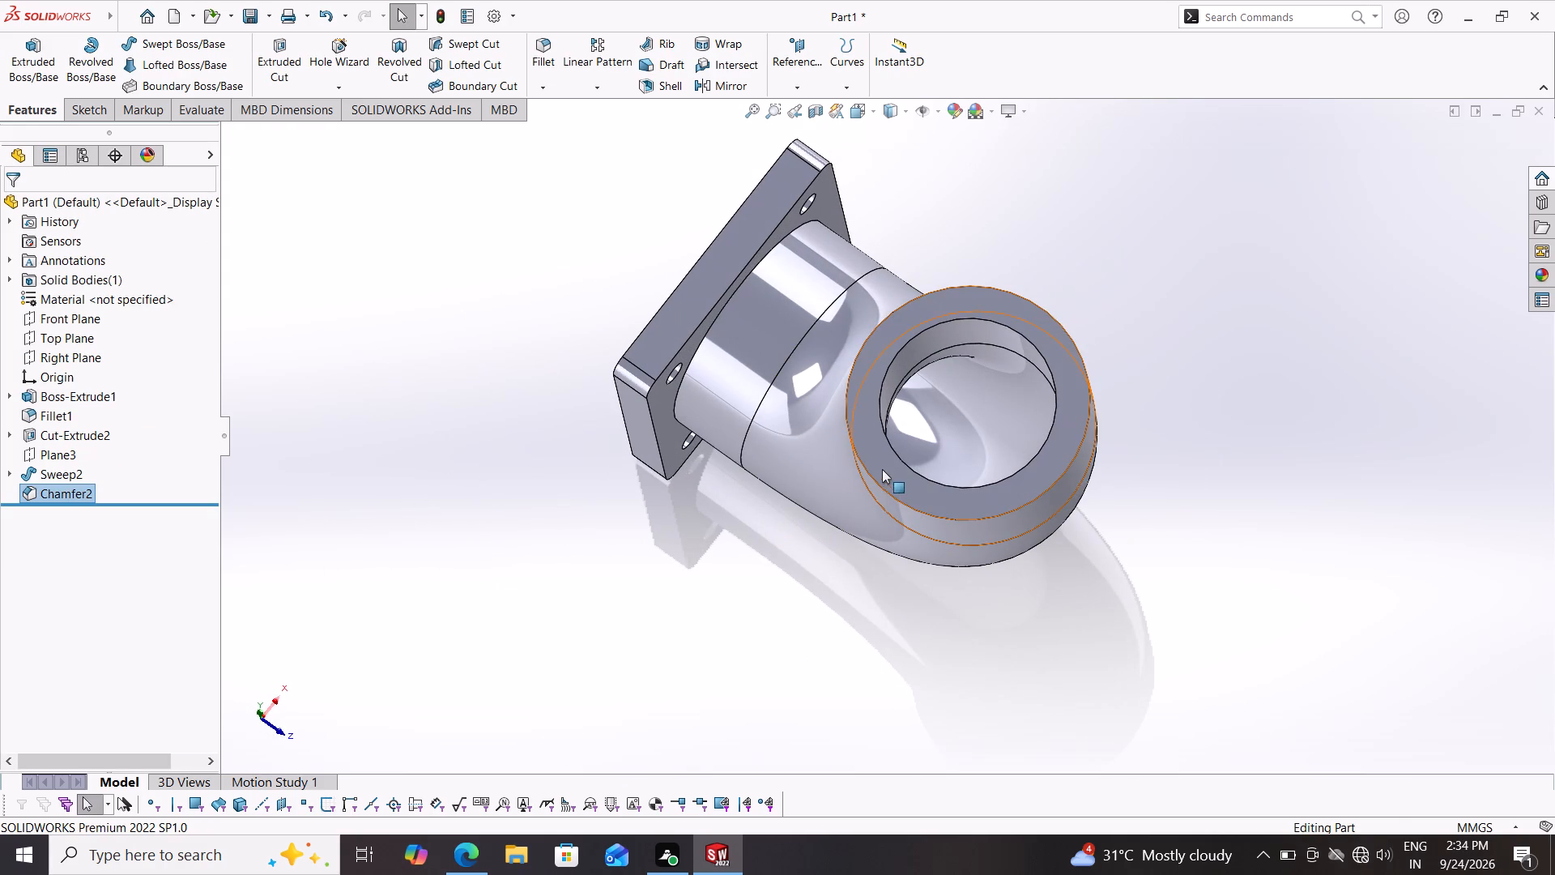
{"action": "left_click", "coordinate": [875, 423]}
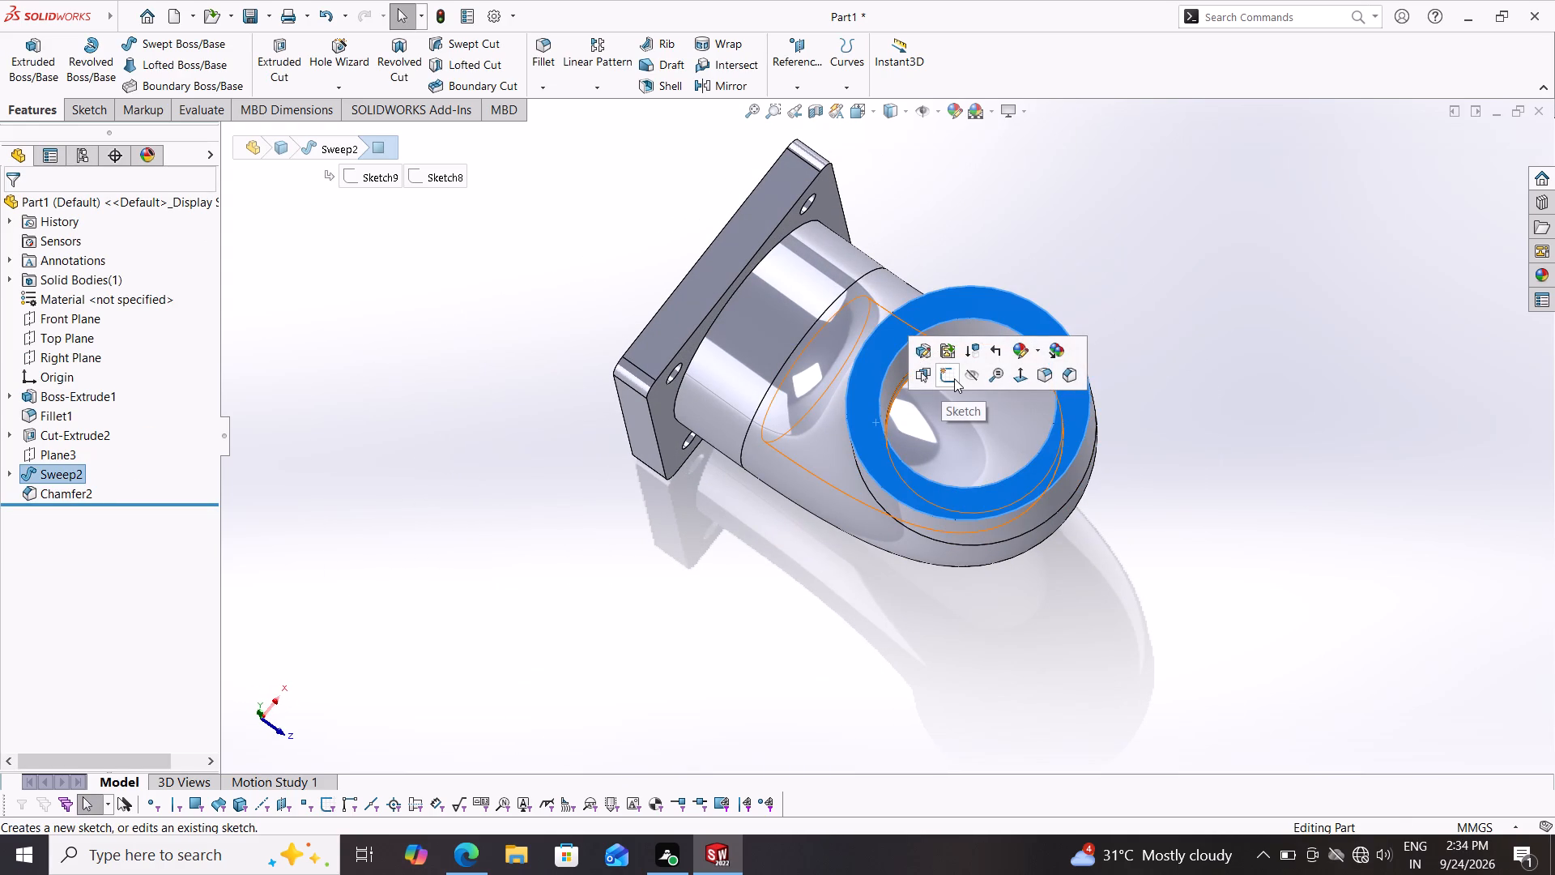
{"action": "left_click", "coordinate": [954, 378]}
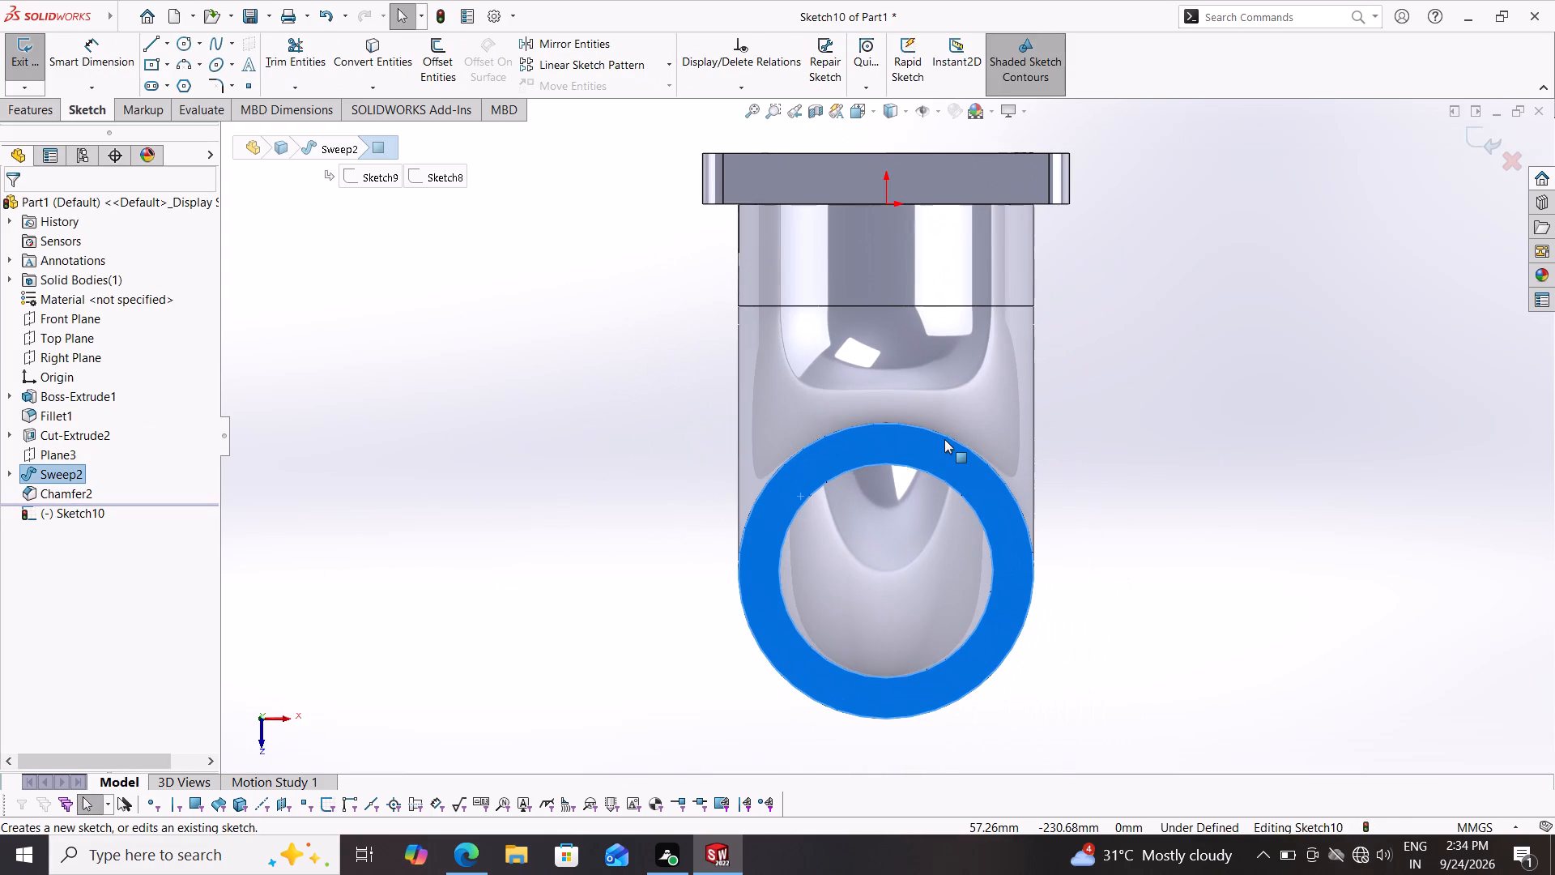
{"action": "key", "text": "Escape"}
{"action": "key", "text": "Escape"}
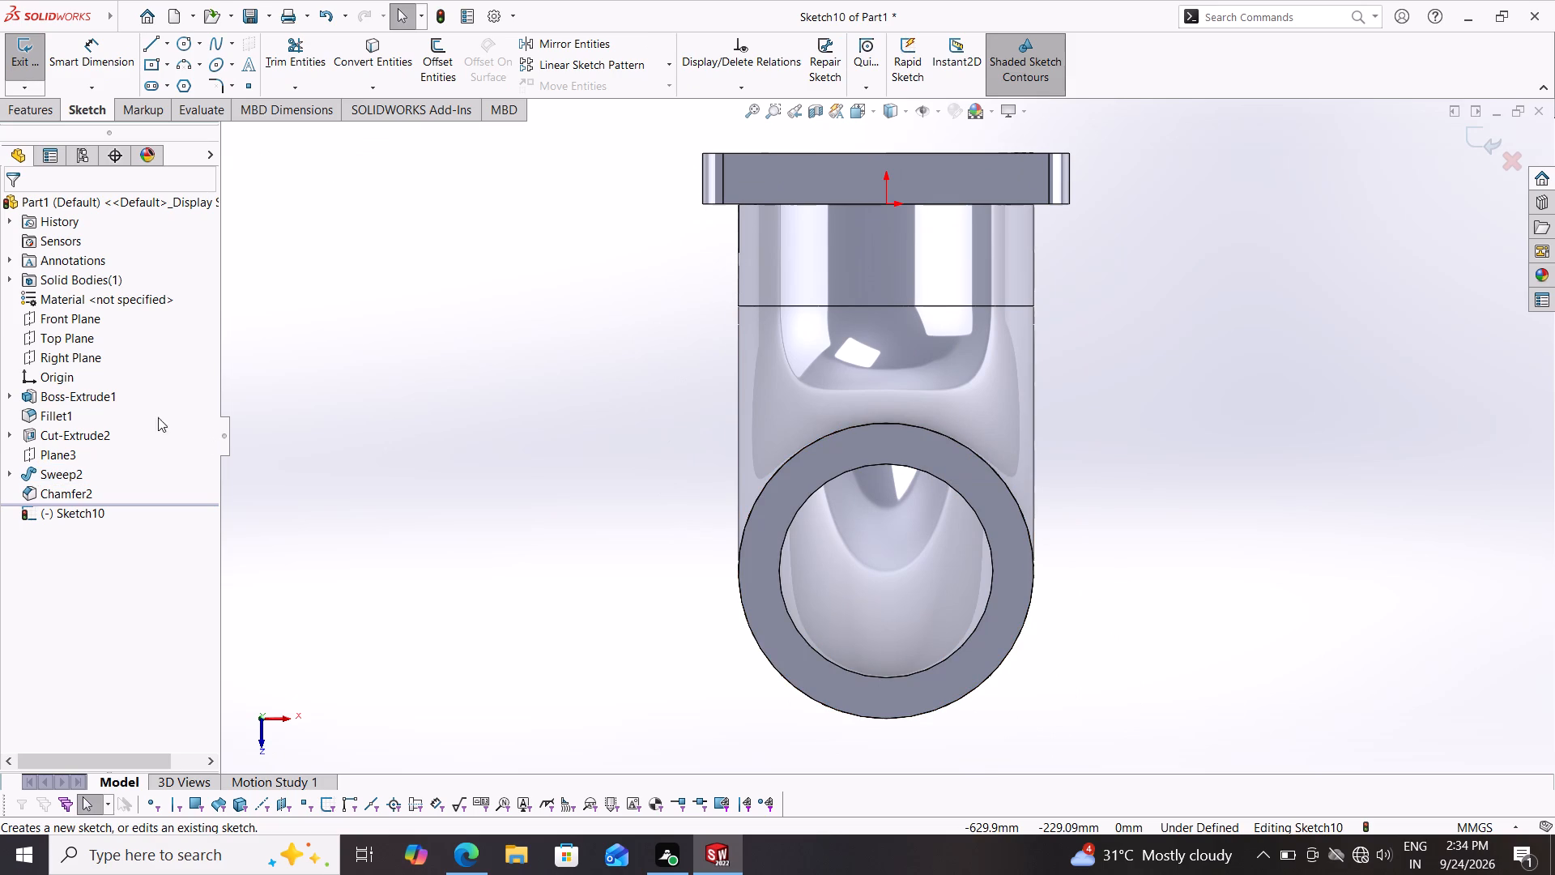
{"action": "left_click", "coordinate": [168, 66]}
{"action": "left_click", "coordinate": [183, 102]}
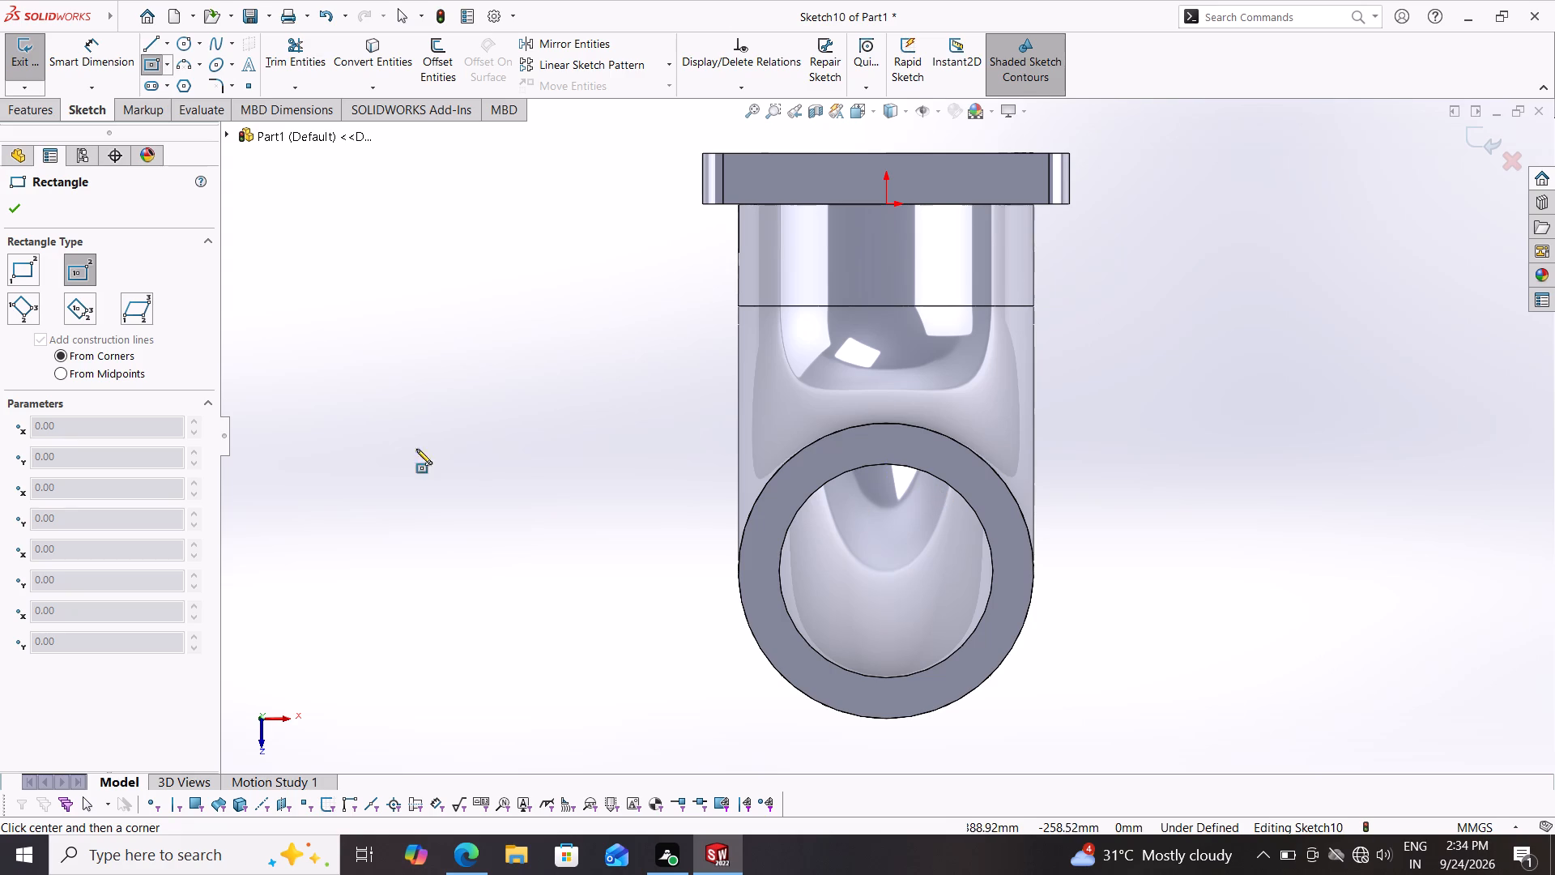
{"action": "left_click", "coordinate": [373, 49]}
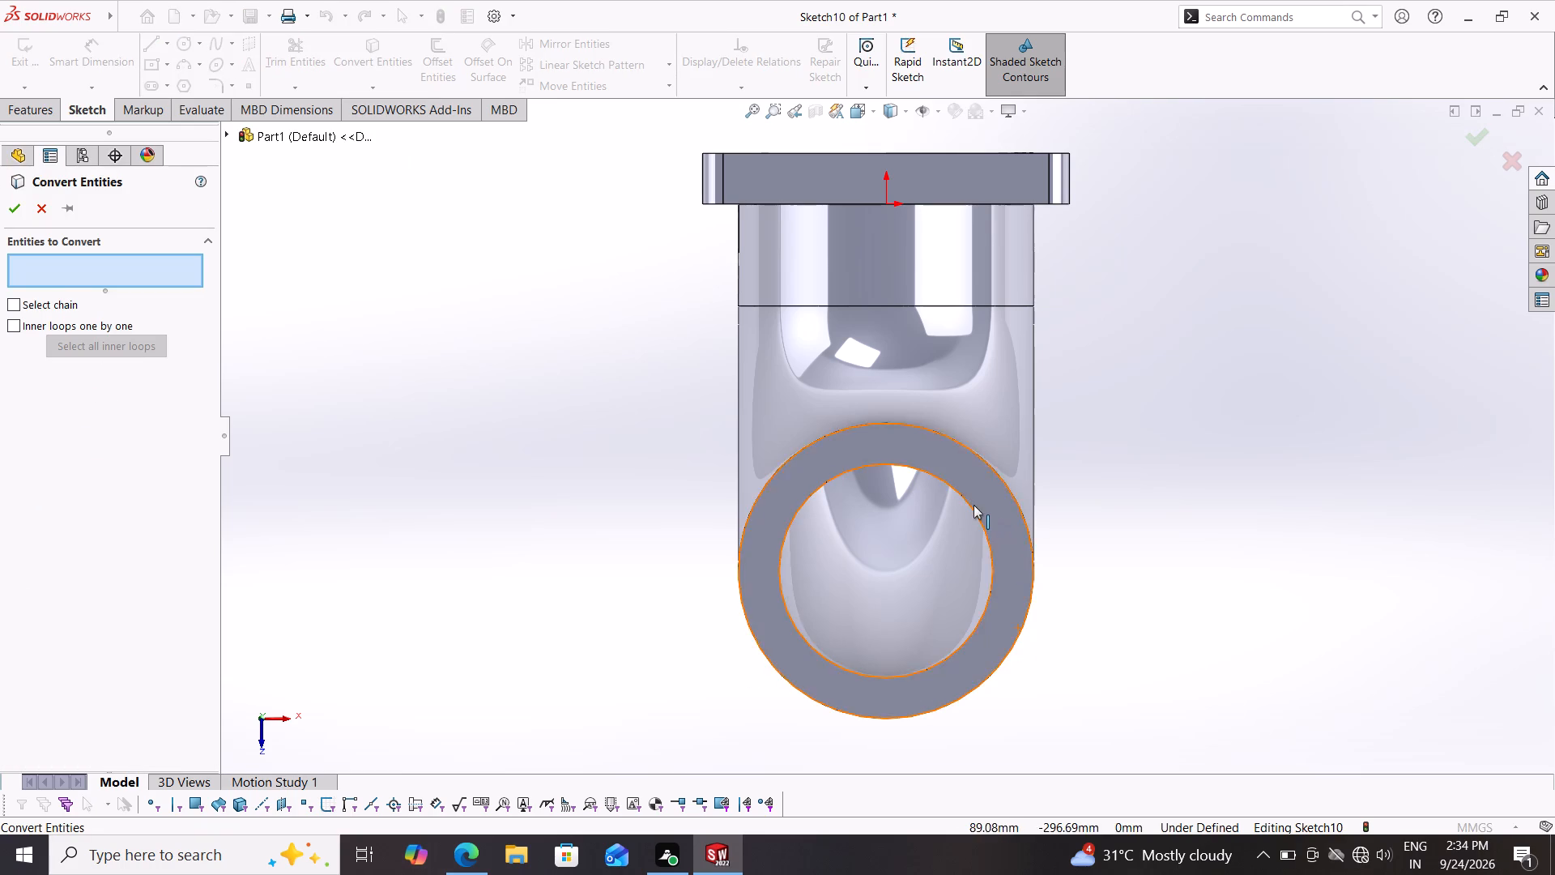
{"action": "left_click", "coordinate": [965, 497]}
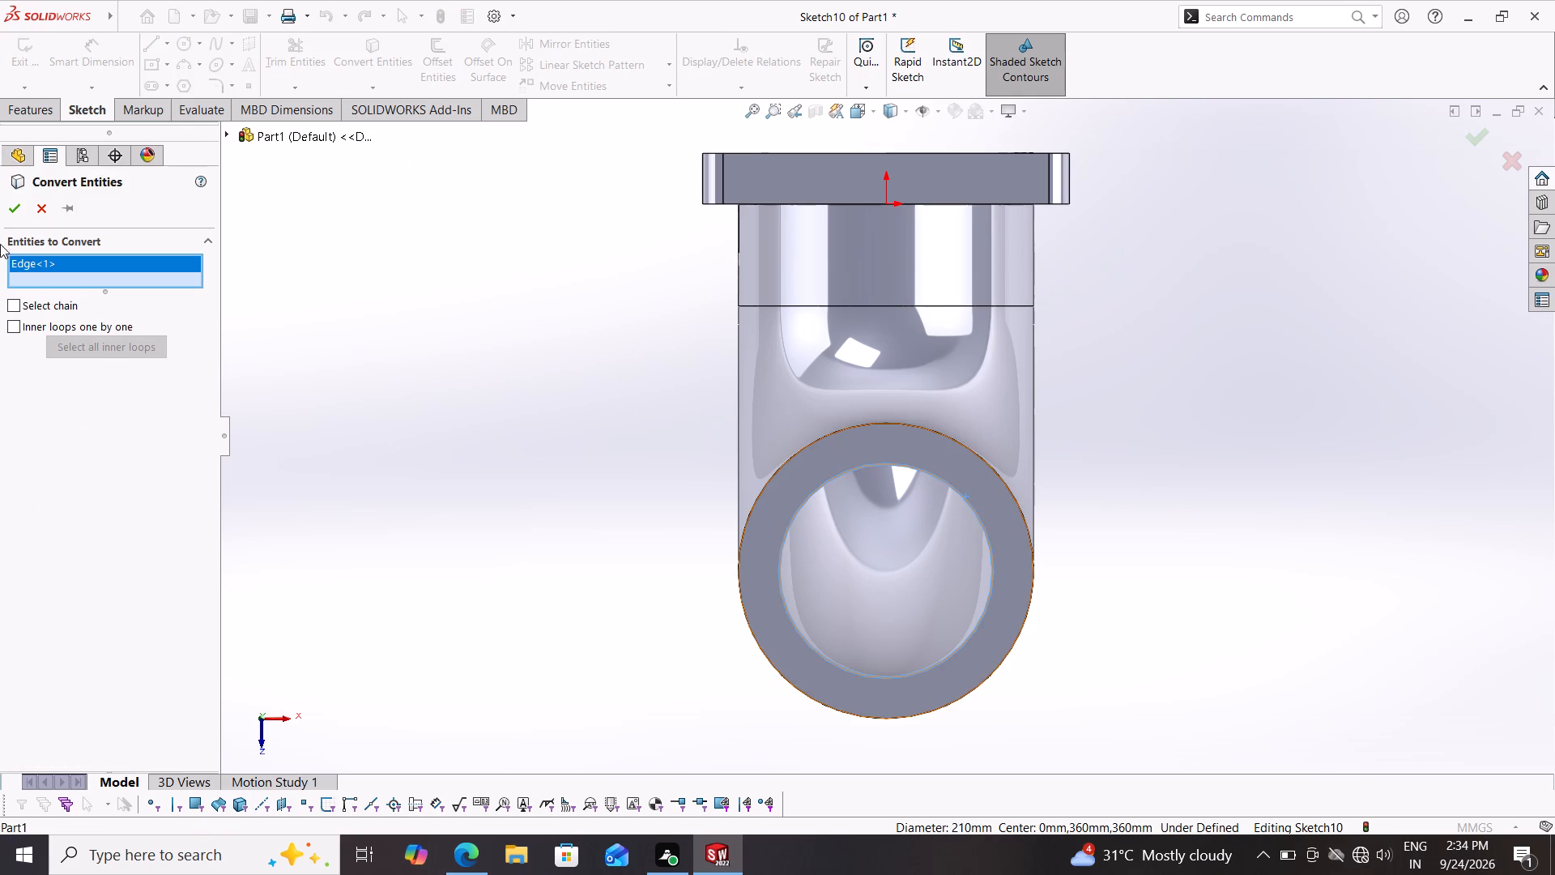
{"action": "left_click", "coordinate": [15, 205]}
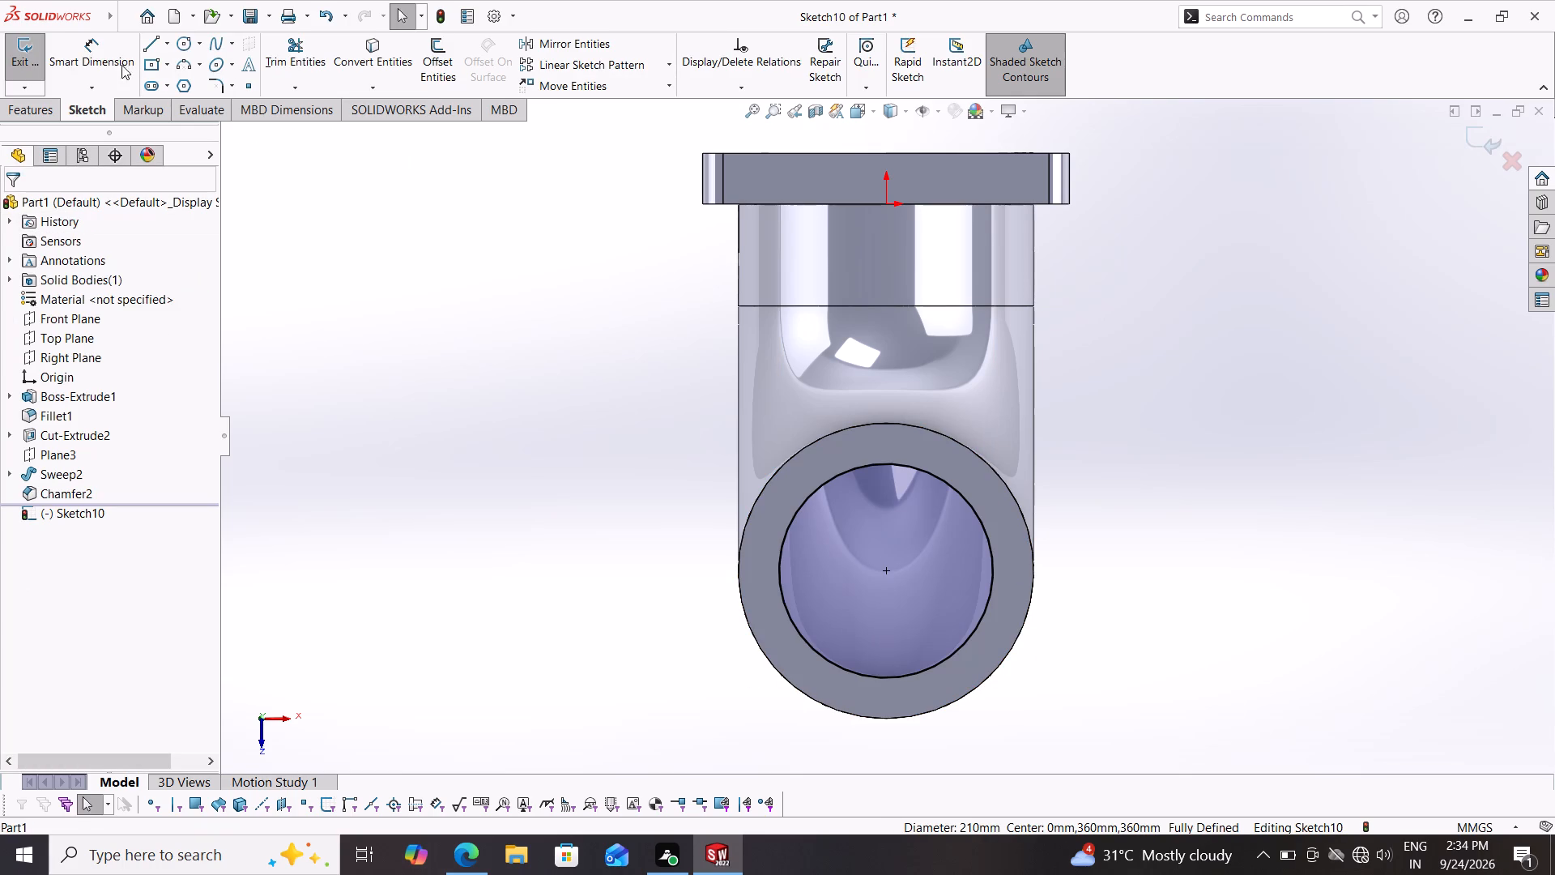
Sketch a center rectangle about 539 mm wide and 376 mm high, centred on the pipe bore.
{"action": "left_click", "coordinate": [153, 58]}
{"action": "left_click", "coordinate": [888, 569]}
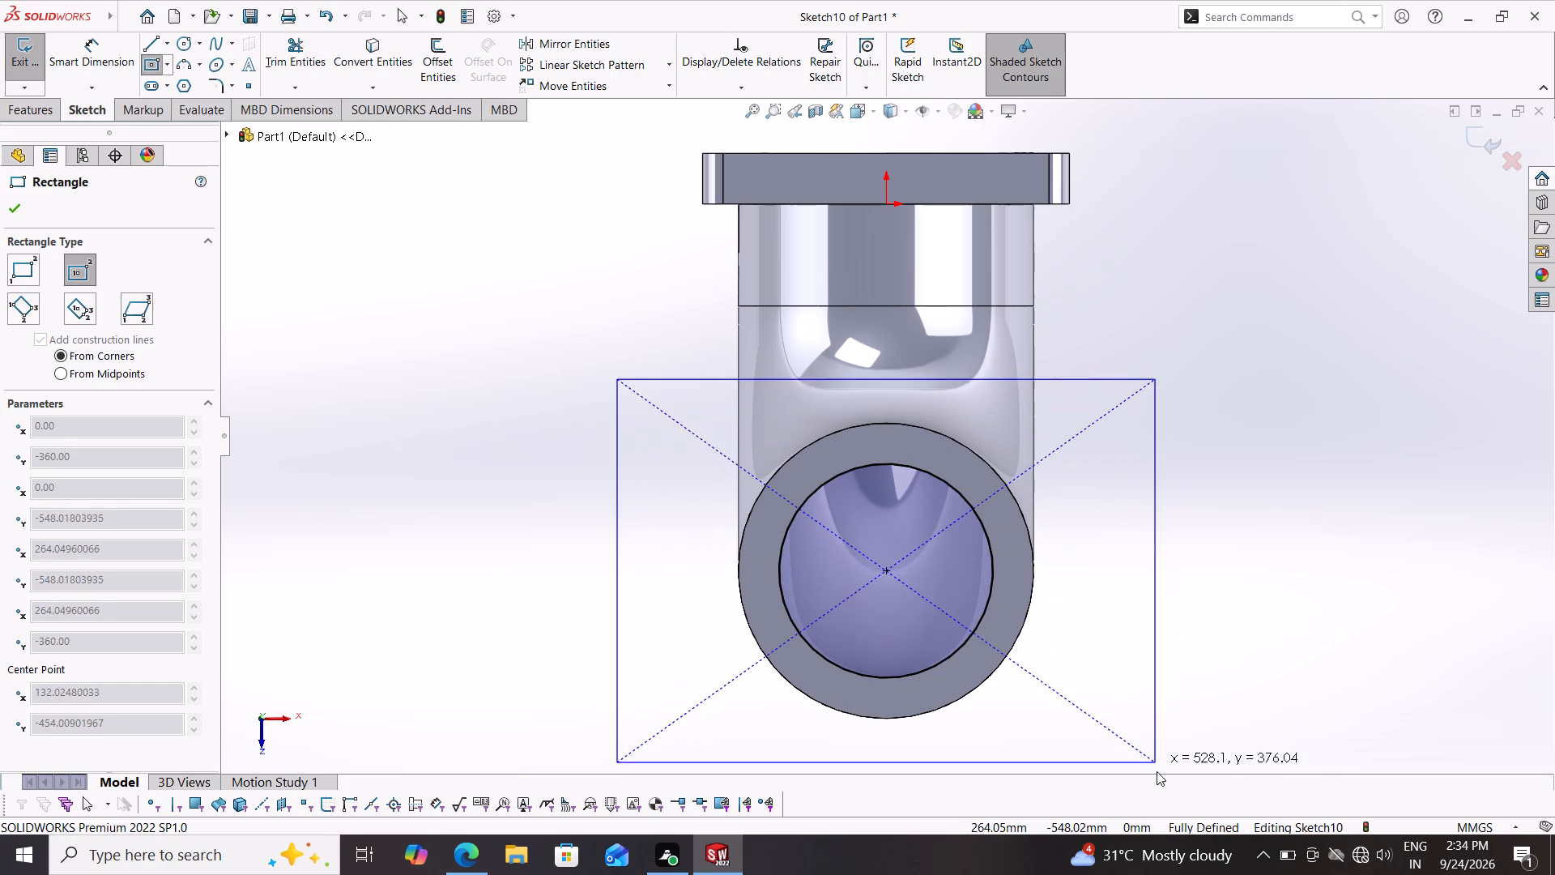
{"action": "left_click", "coordinate": [1161, 762]}
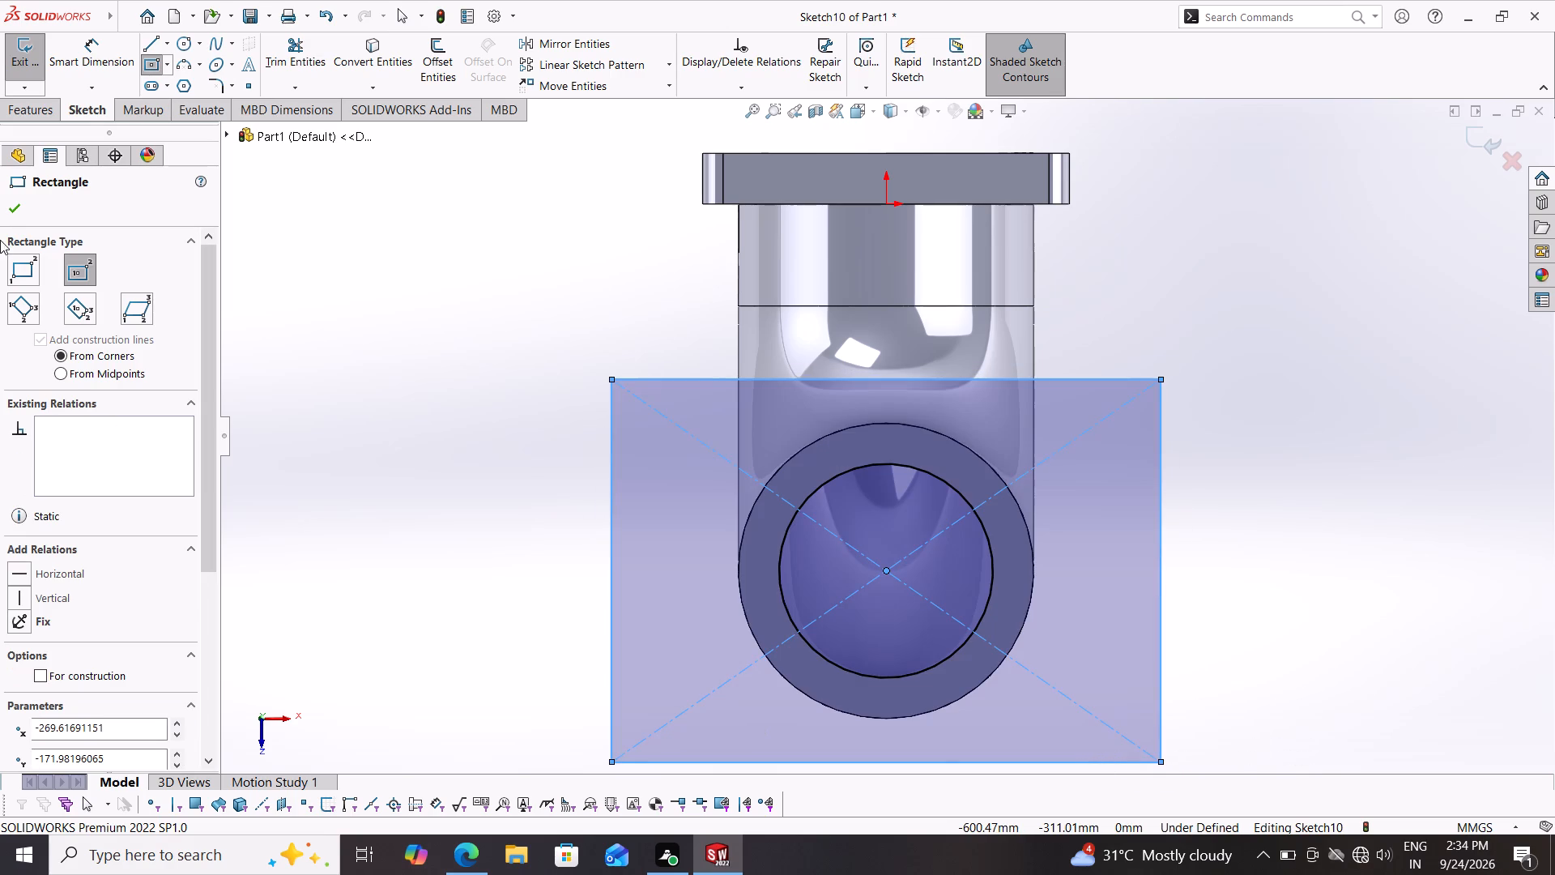
Dimension the rectangle's height as 360 mm and its width as 360 mm.
{"action": "left_click", "coordinate": [95, 49]}
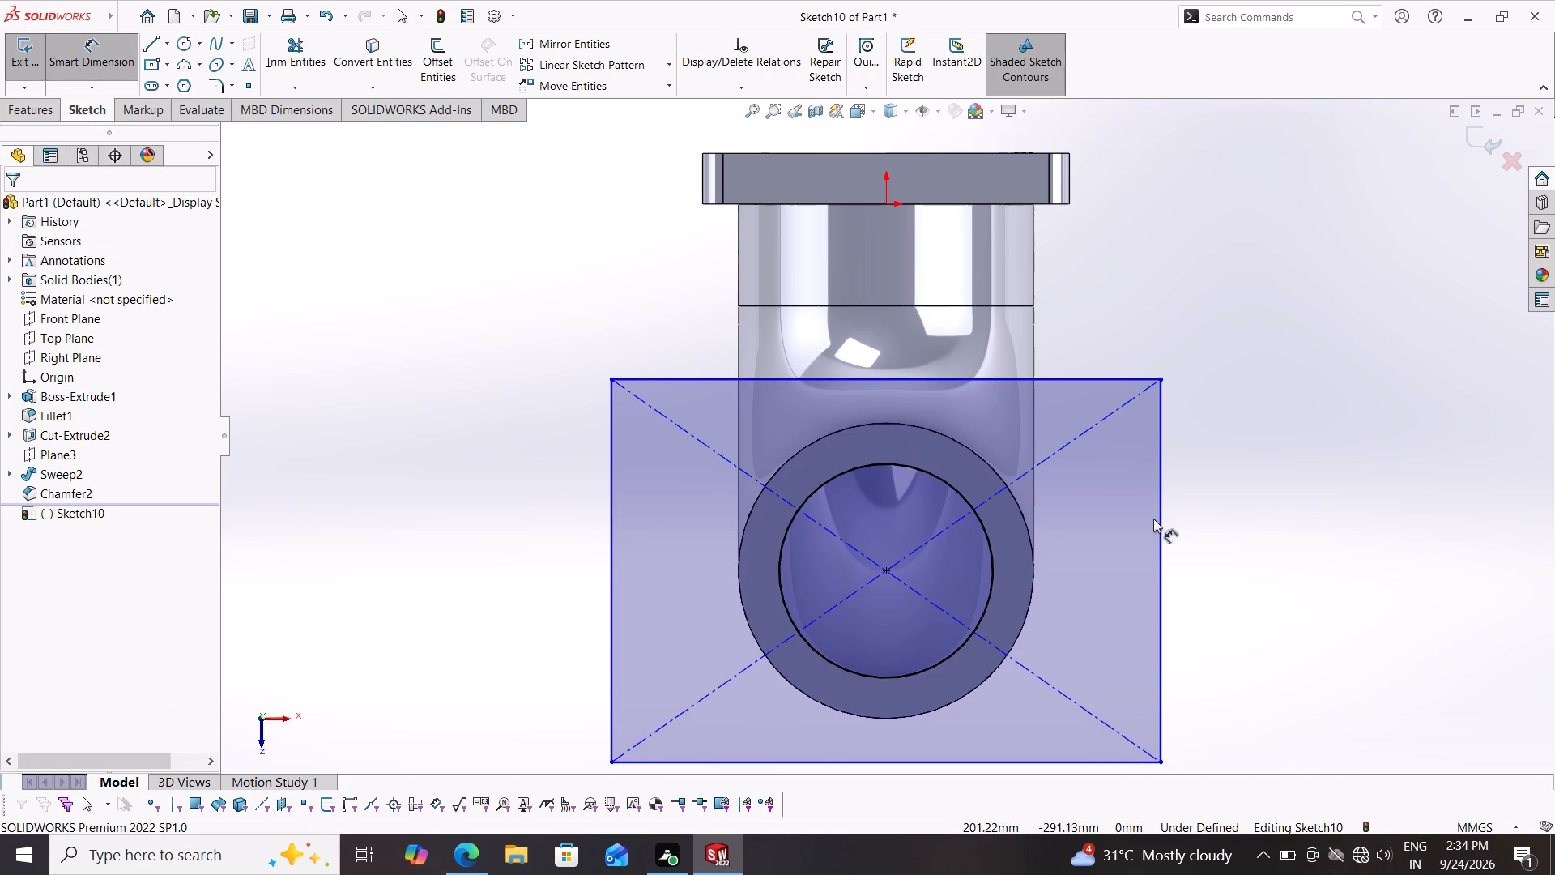
{"action": "left_click", "coordinate": [1160, 537]}
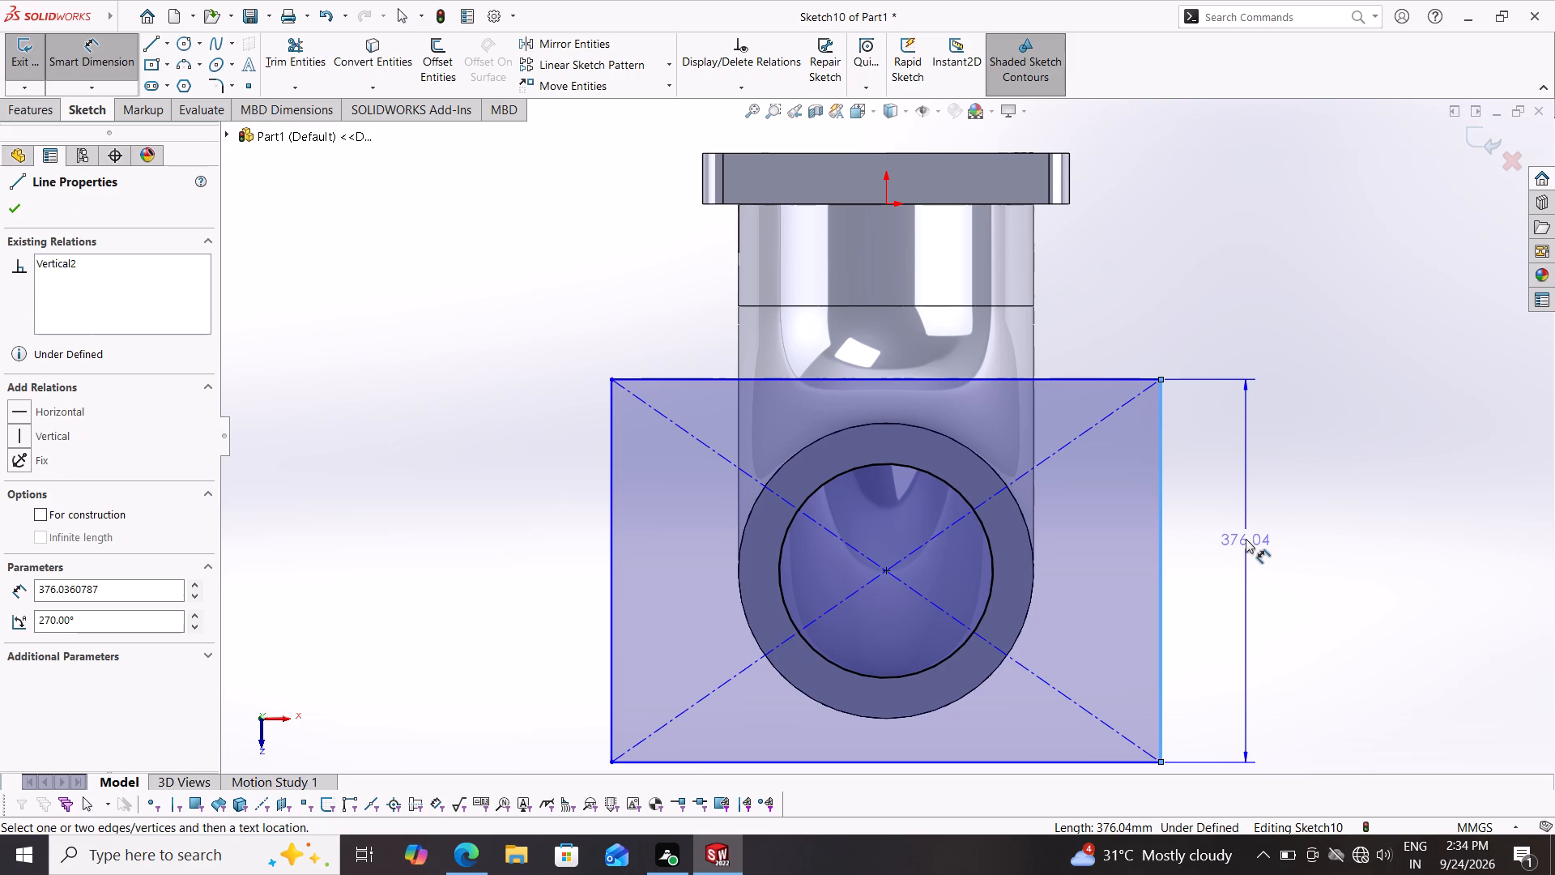
{"action": "left_click", "coordinate": [1246, 539]}
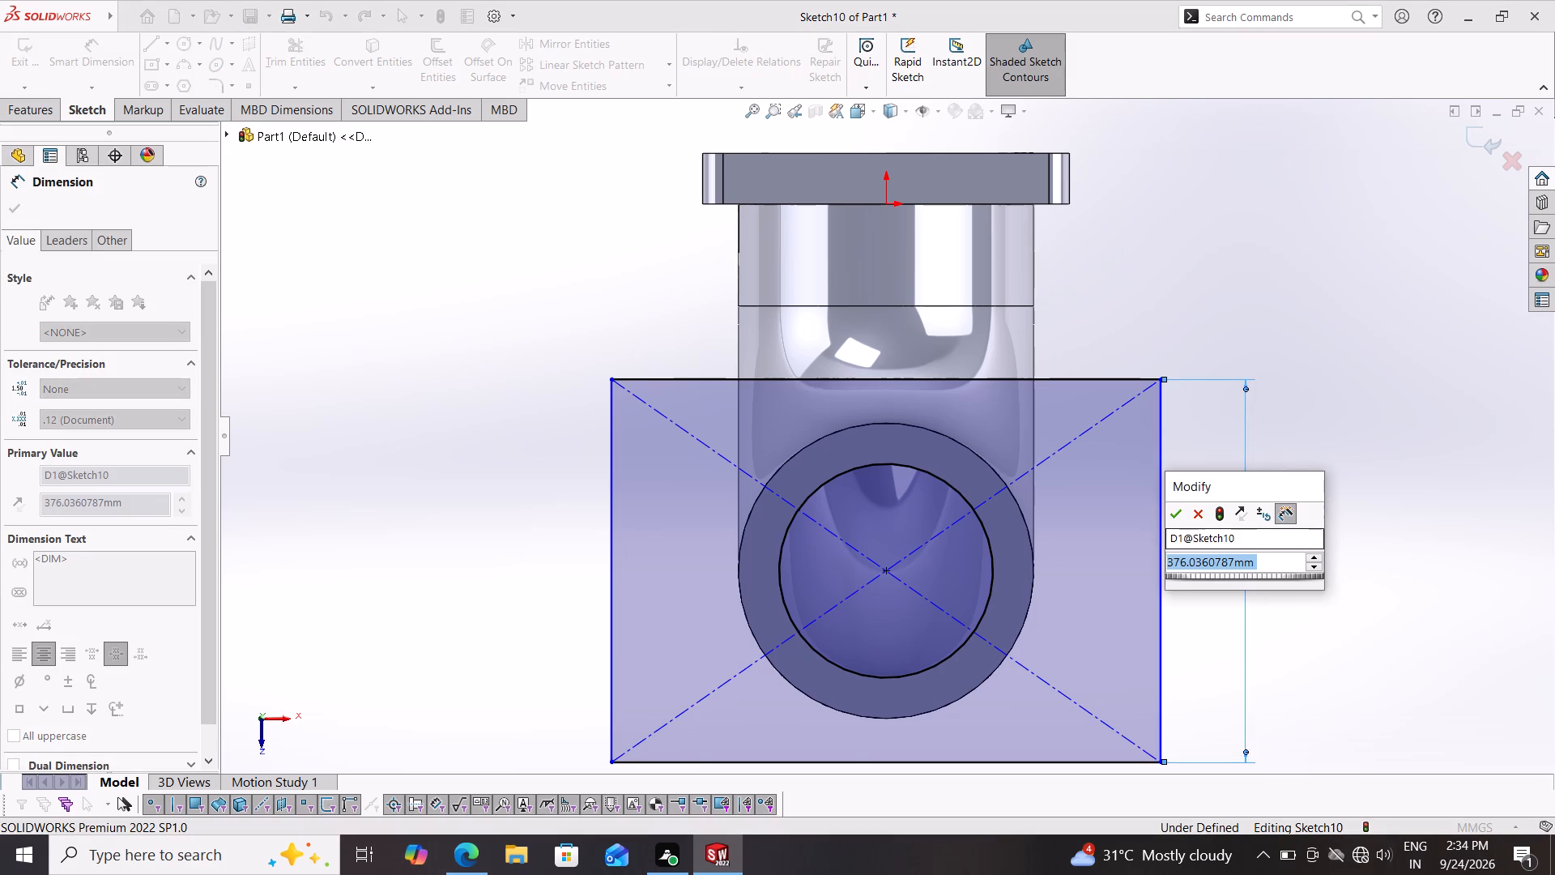
{"action": "type", "text": "360"}
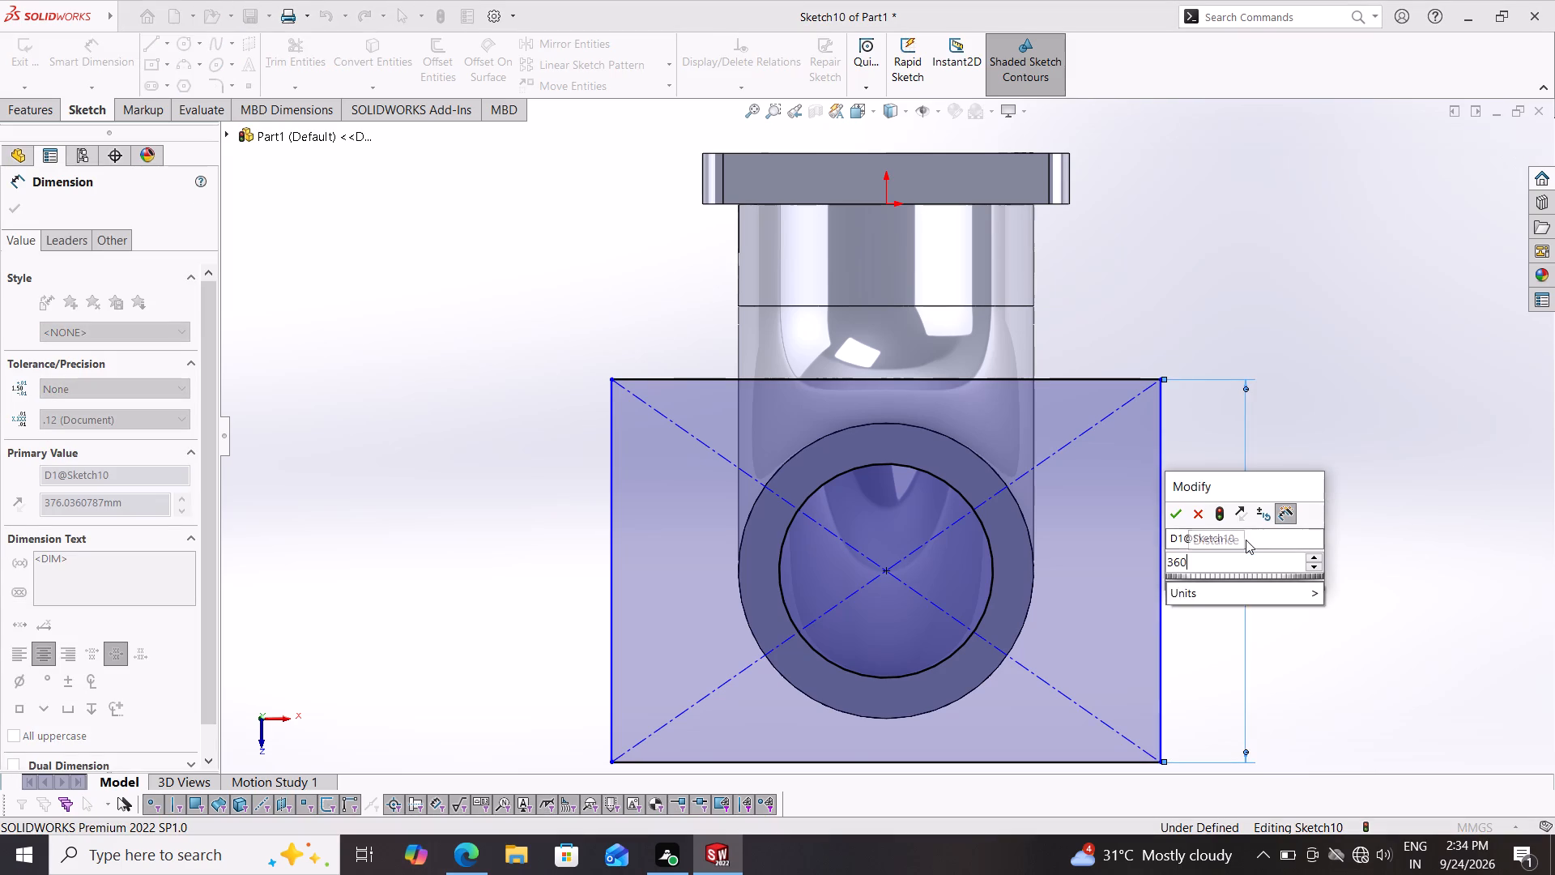
{"action": "key", "text": "Return"}
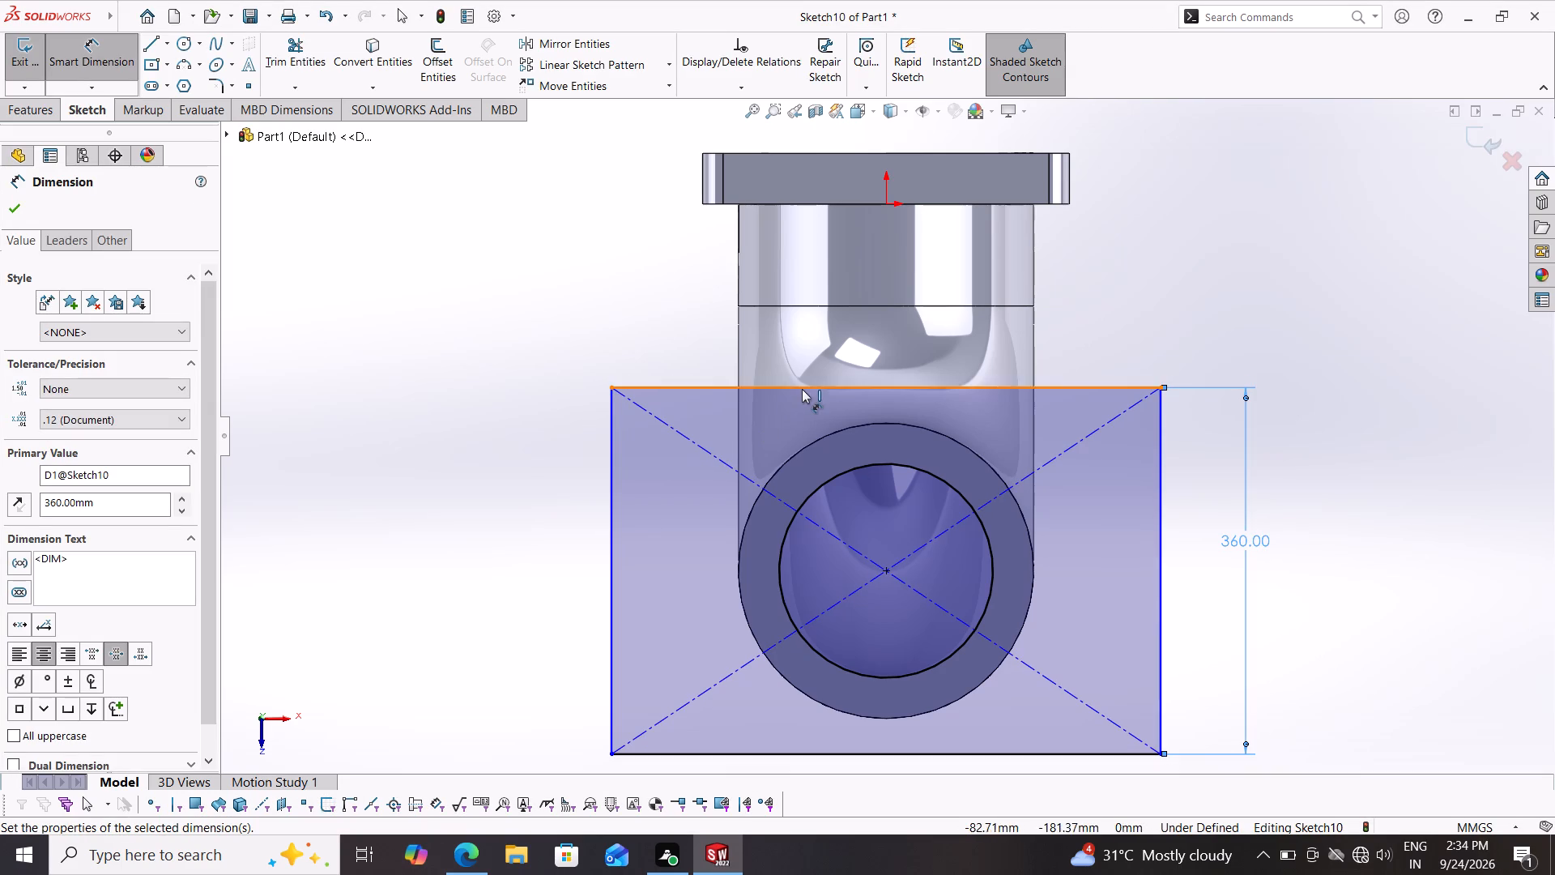
{"action": "left_click", "coordinate": [797, 385]}
{"action": "left_click", "coordinate": [811, 328]}
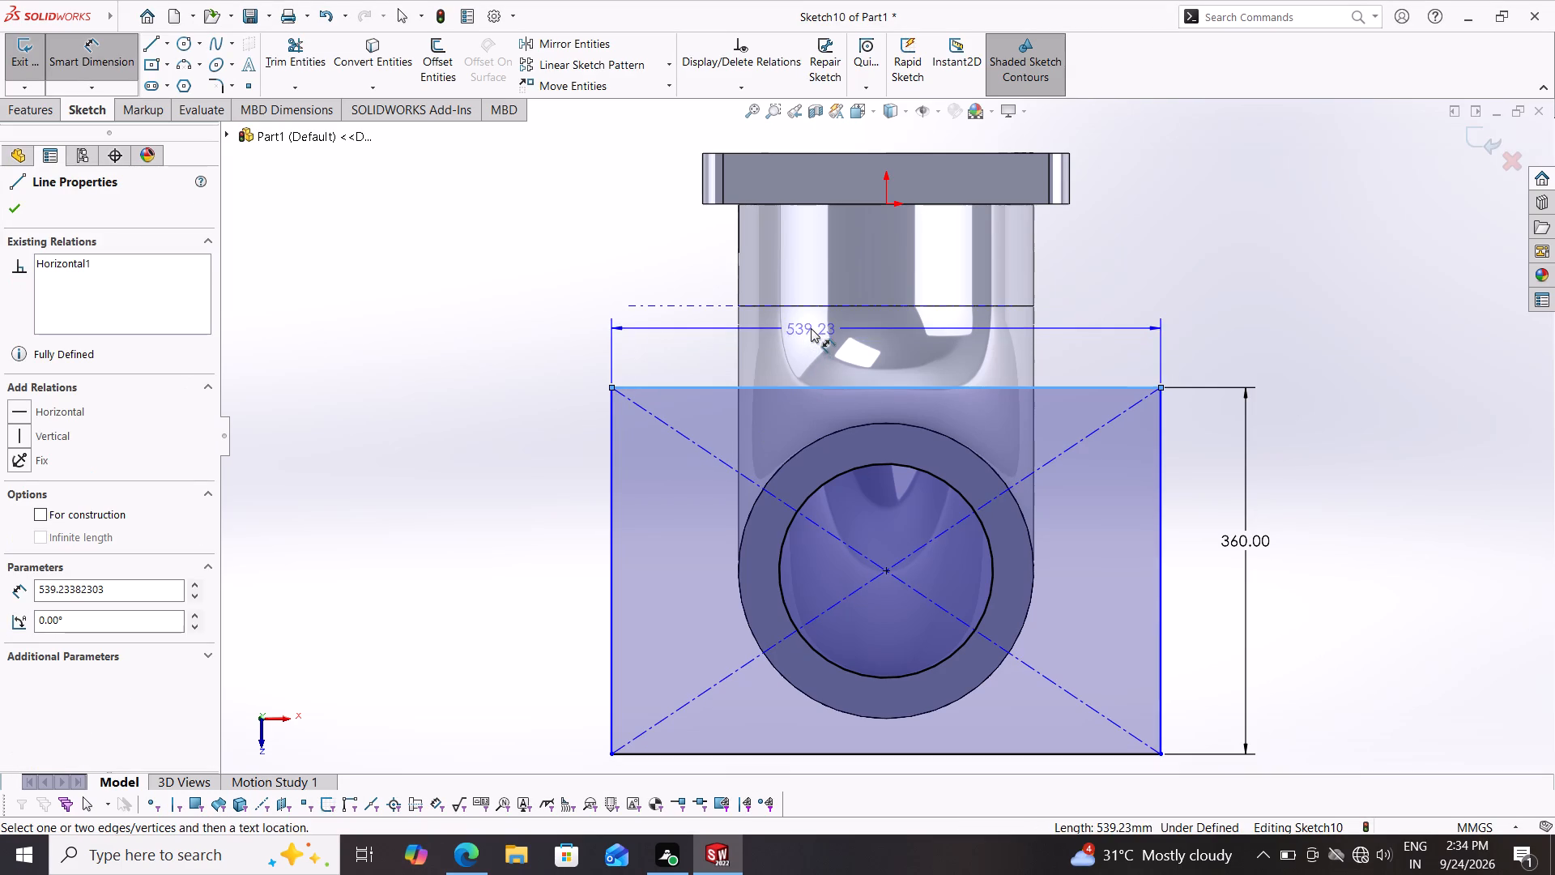
{"action": "type", "text": "360"}
{"action": "key", "text": "Return"}
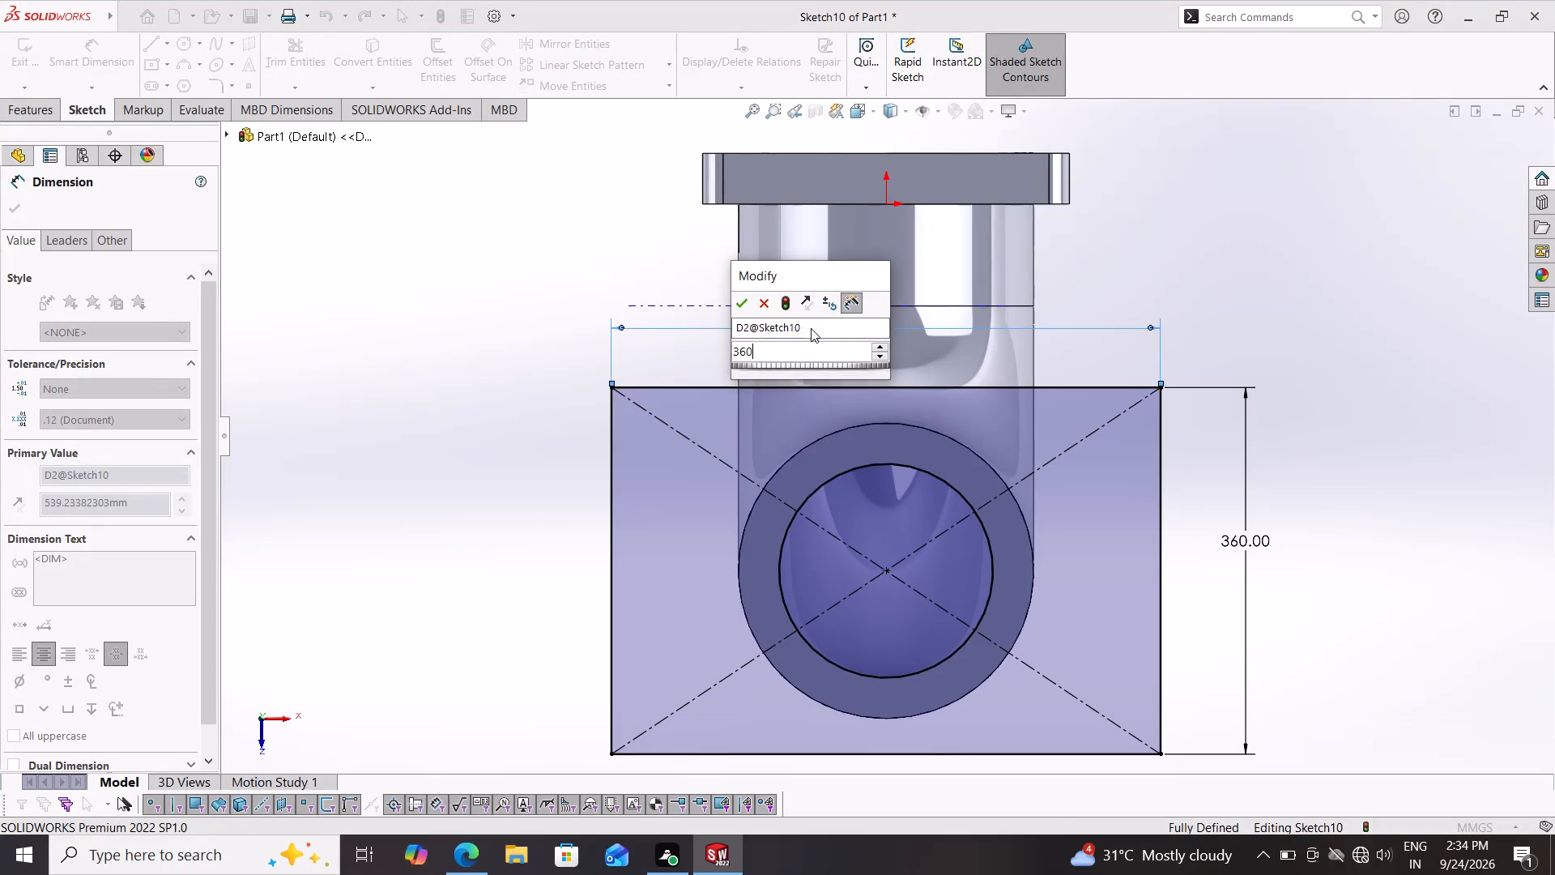
{"action": "left_click", "coordinate": [15, 209]}
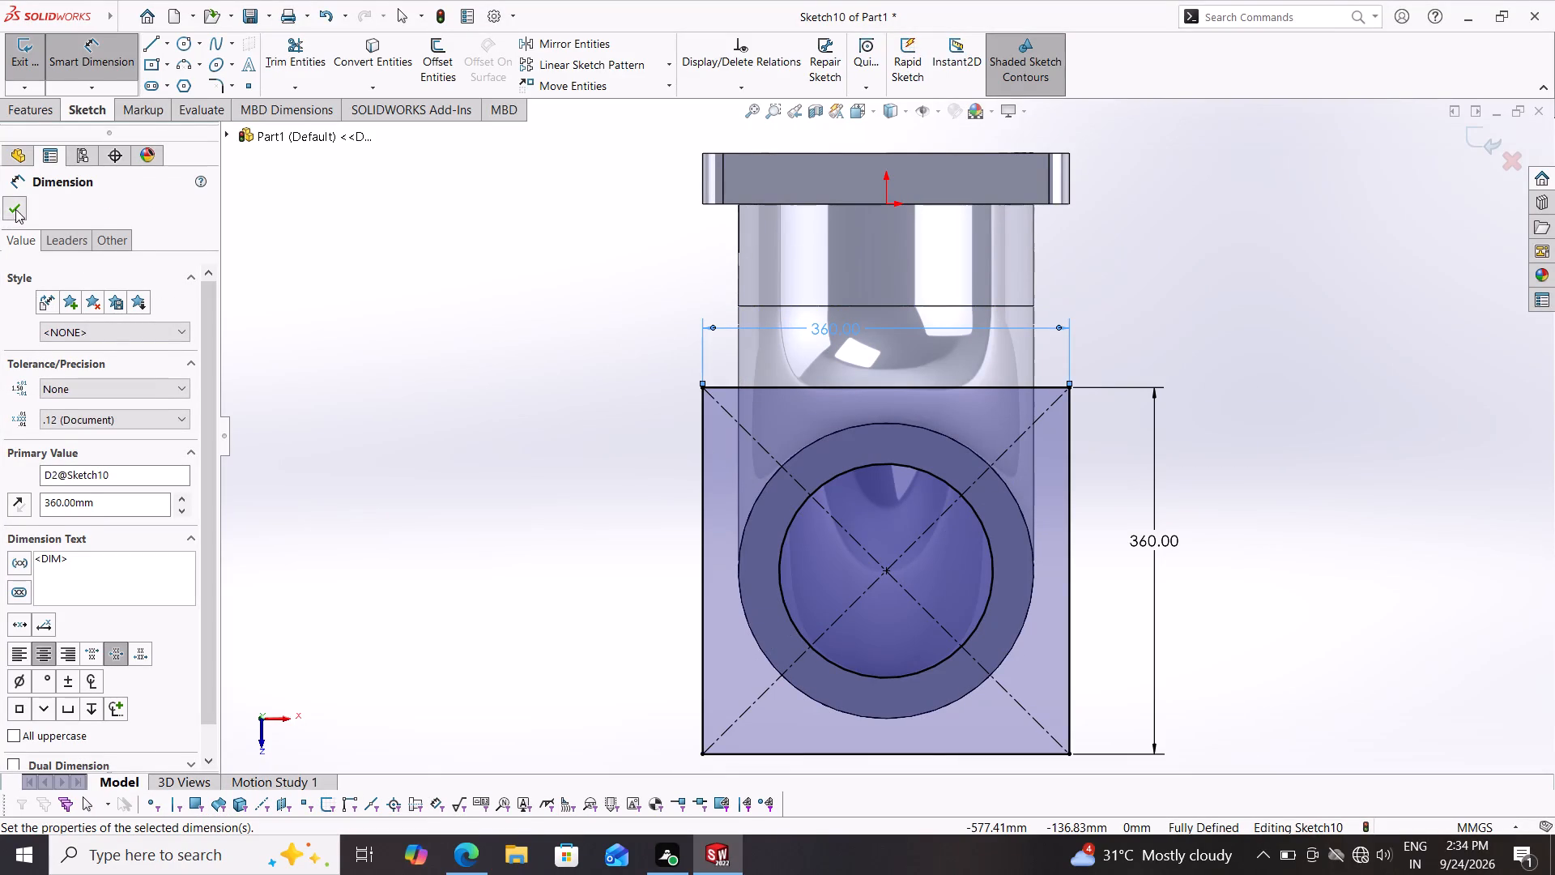
Sketch four bolt-hole circles with radii of about 15 to 20 mm, one near each corner of the square.
{"action": "left_click", "coordinate": [185, 36]}
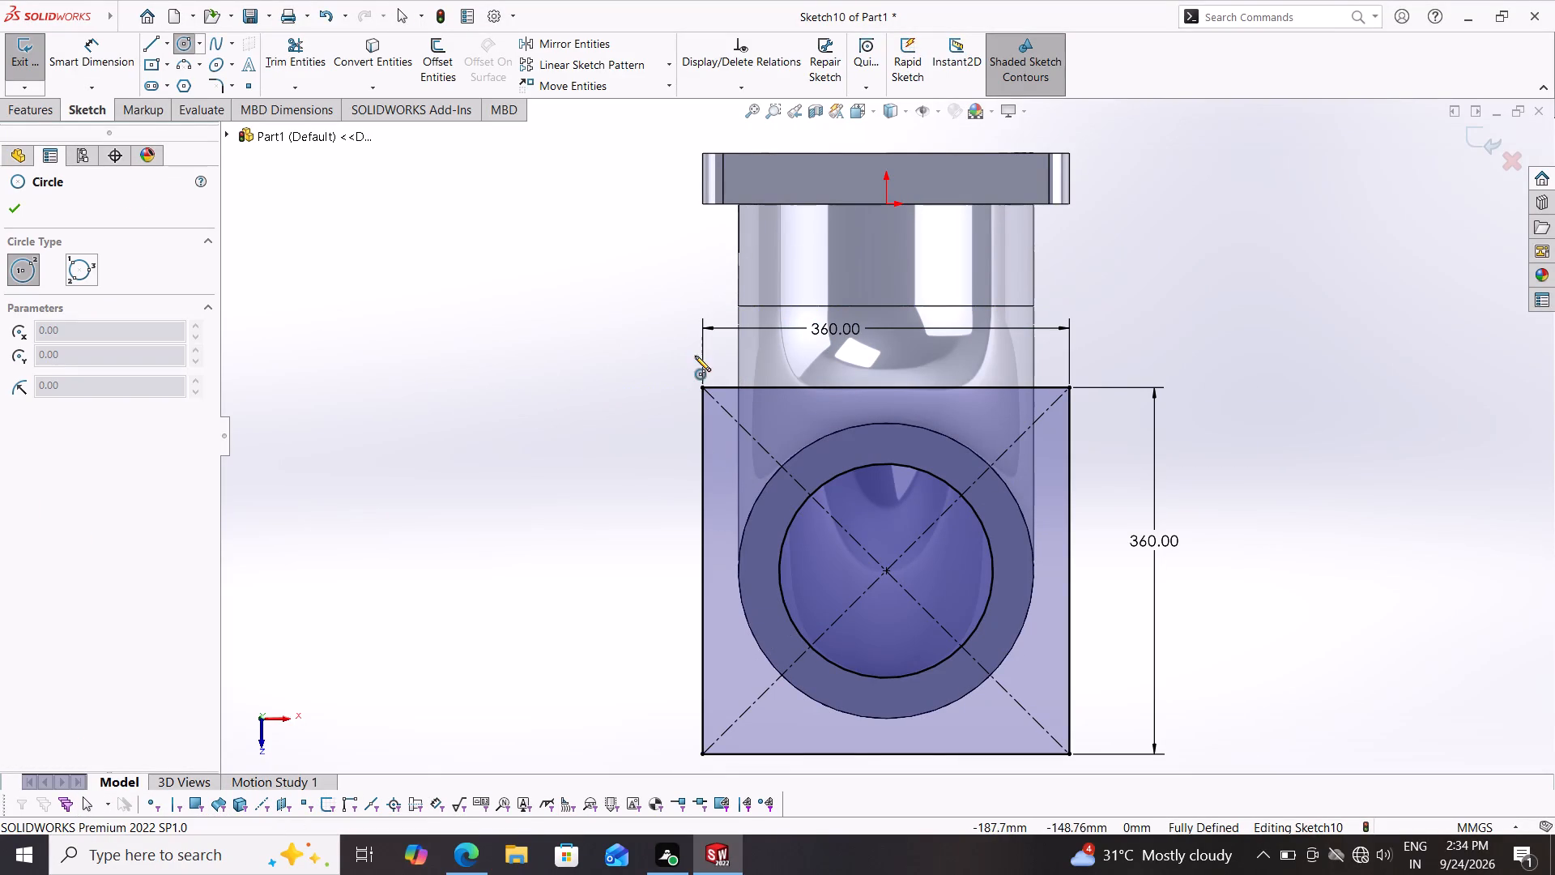
{"action": "left_click", "coordinate": [730, 426]}
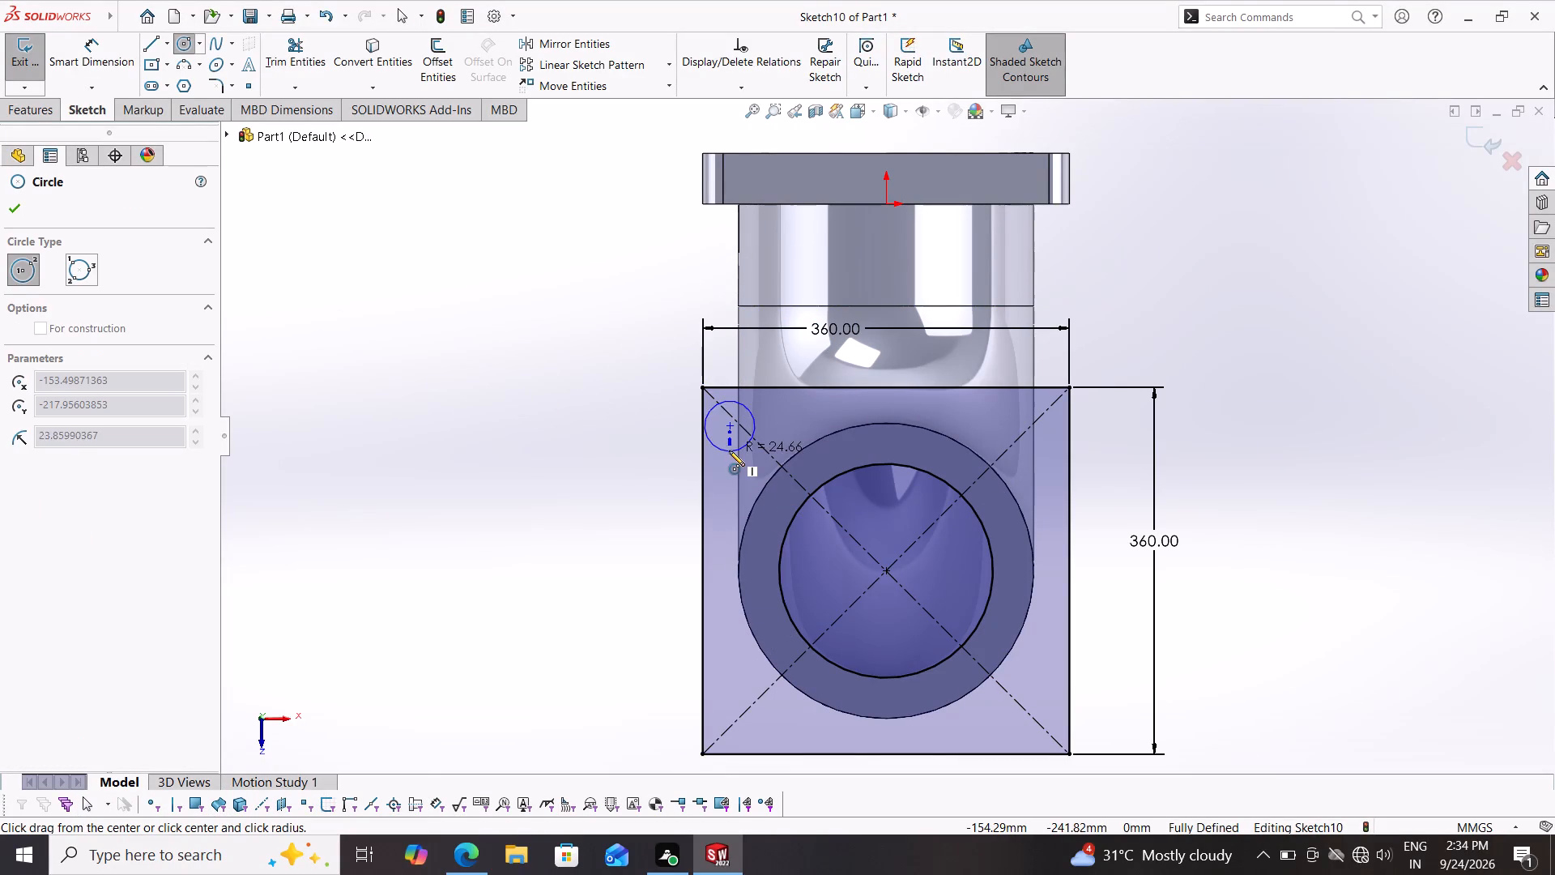
{"action": "left_click", "coordinate": [729, 442]}
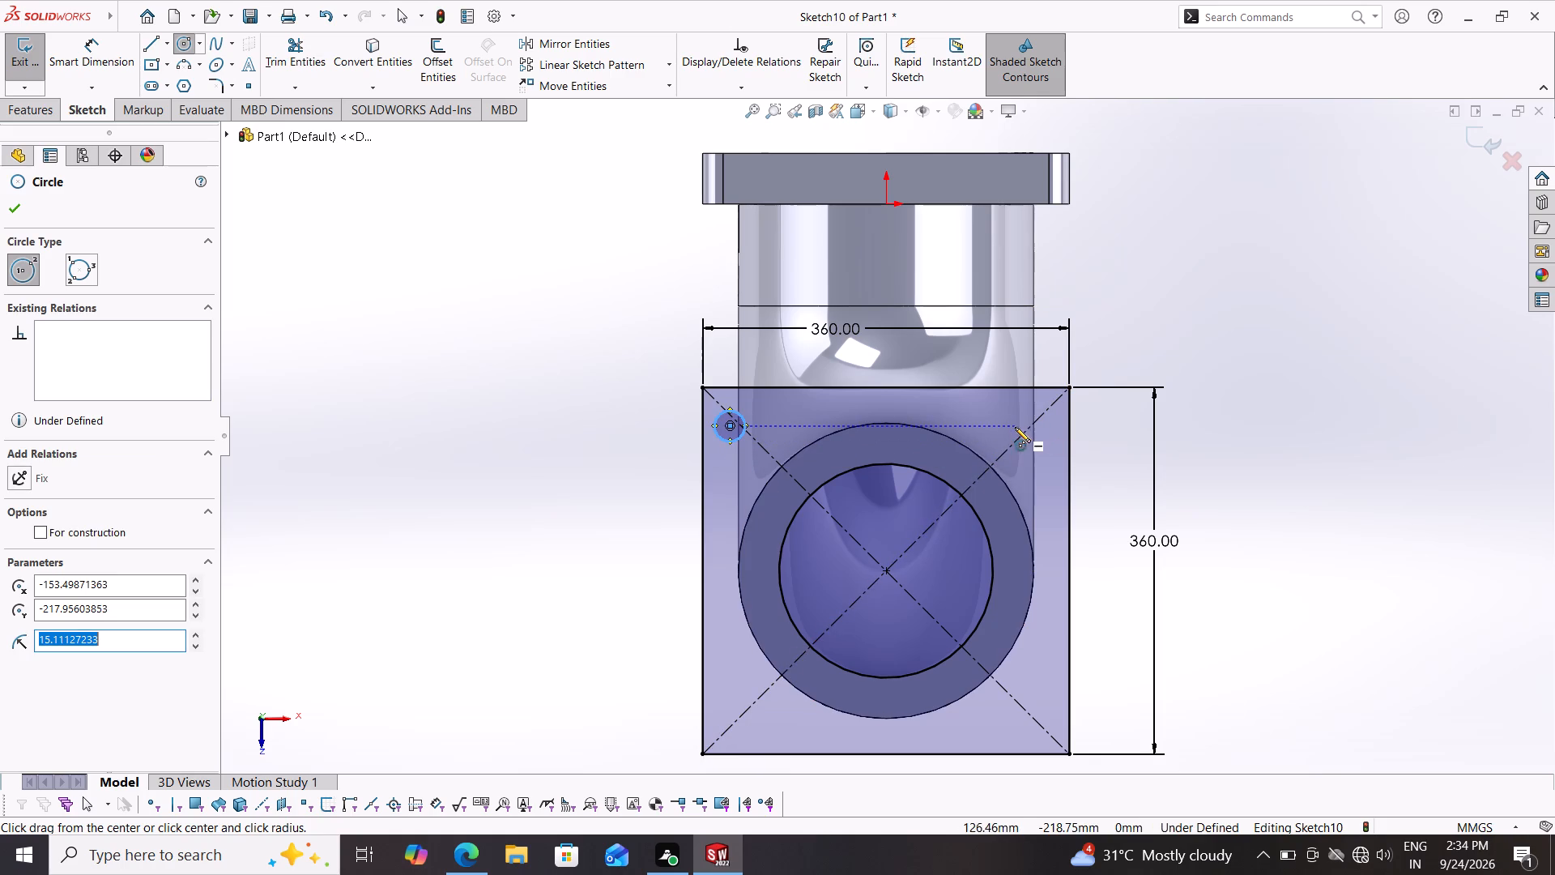
{"action": "left_click", "coordinate": [1020, 427]}
{"action": "left_click", "coordinate": [1022, 446]}
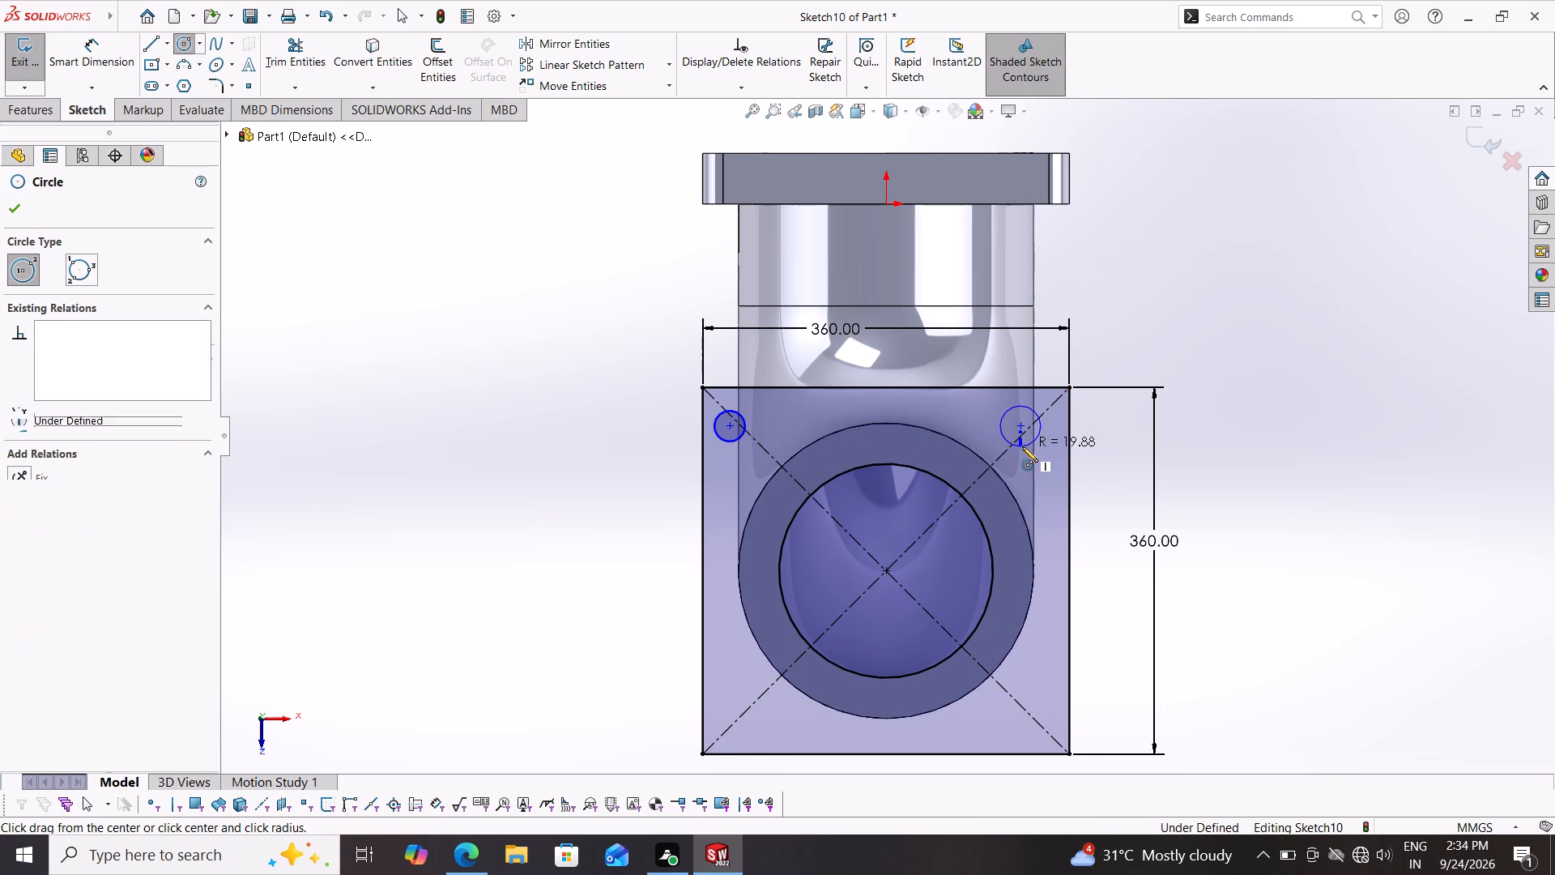
{"action": "left_click", "coordinate": [735, 712]}
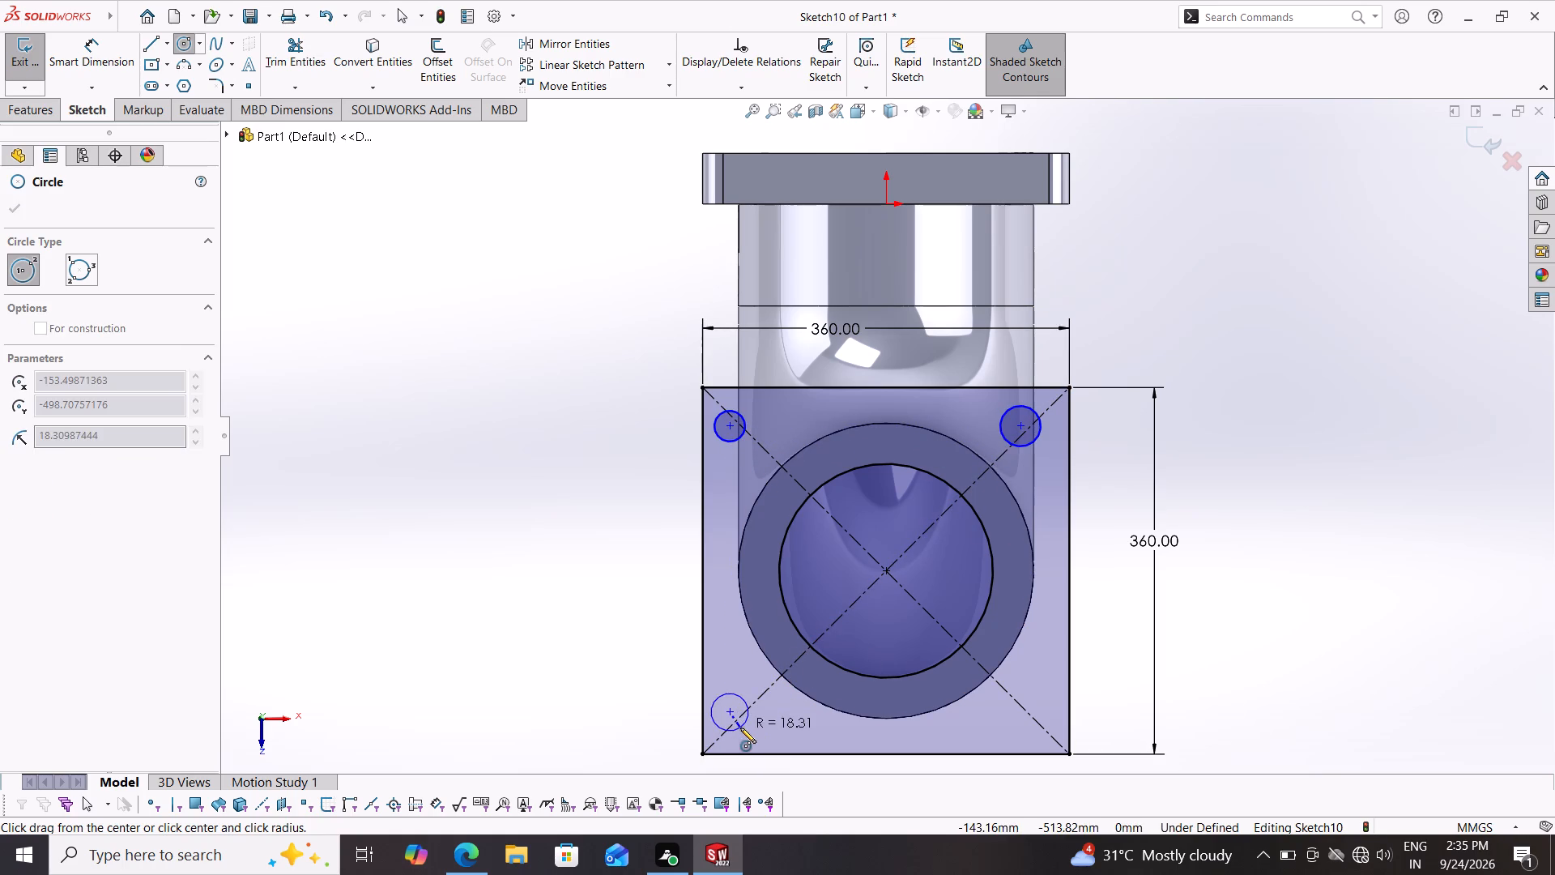
{"action": "left_click", "coordinate": [740, 728]}
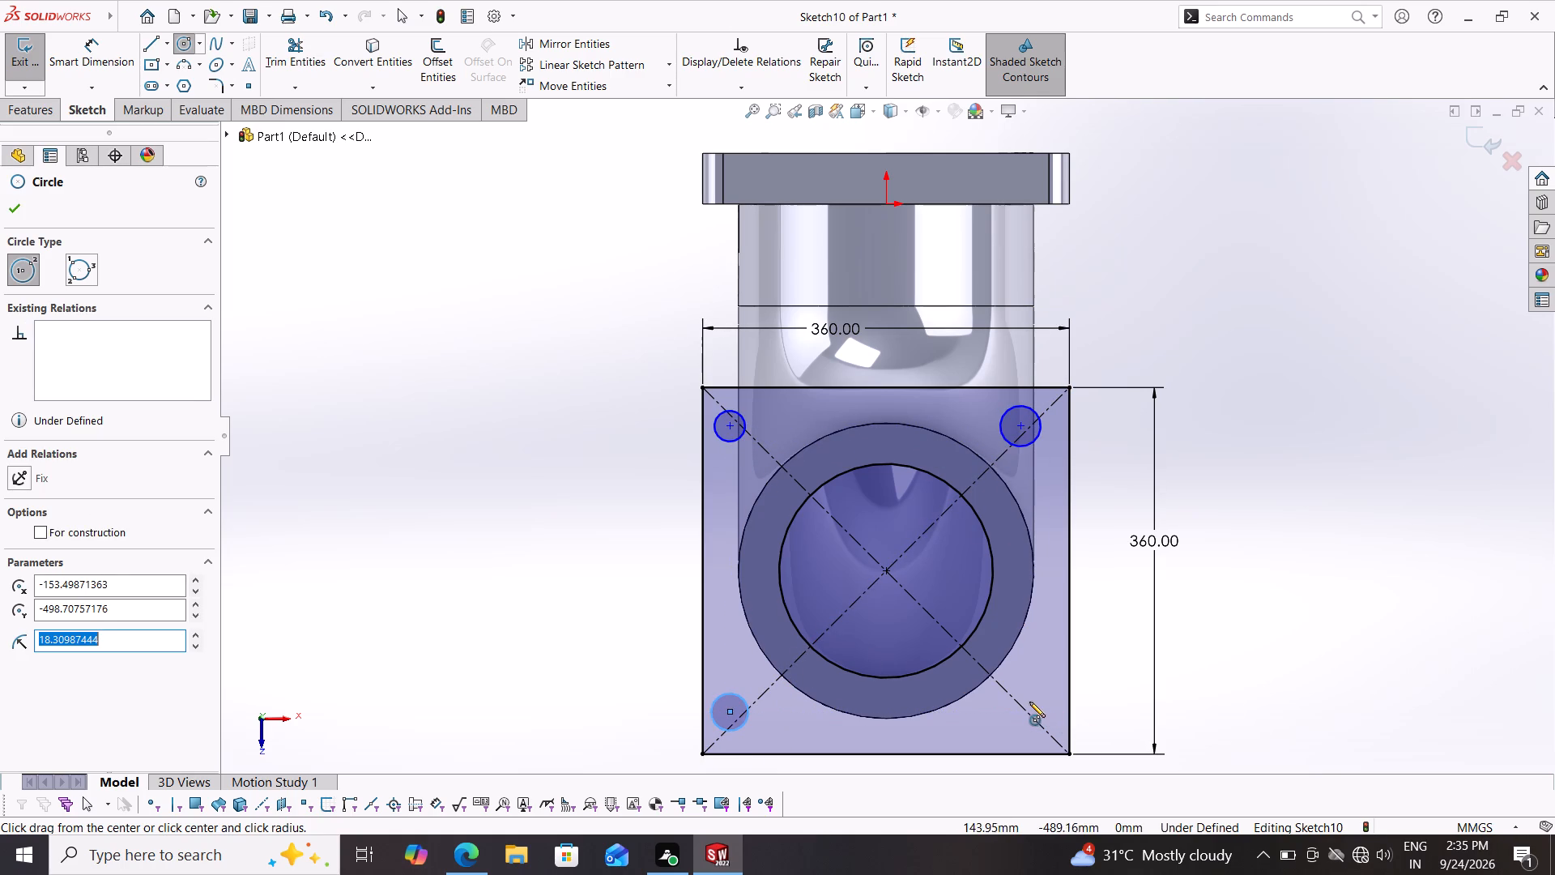
{"action": "left_click", "coordinate": [1021, 700]}
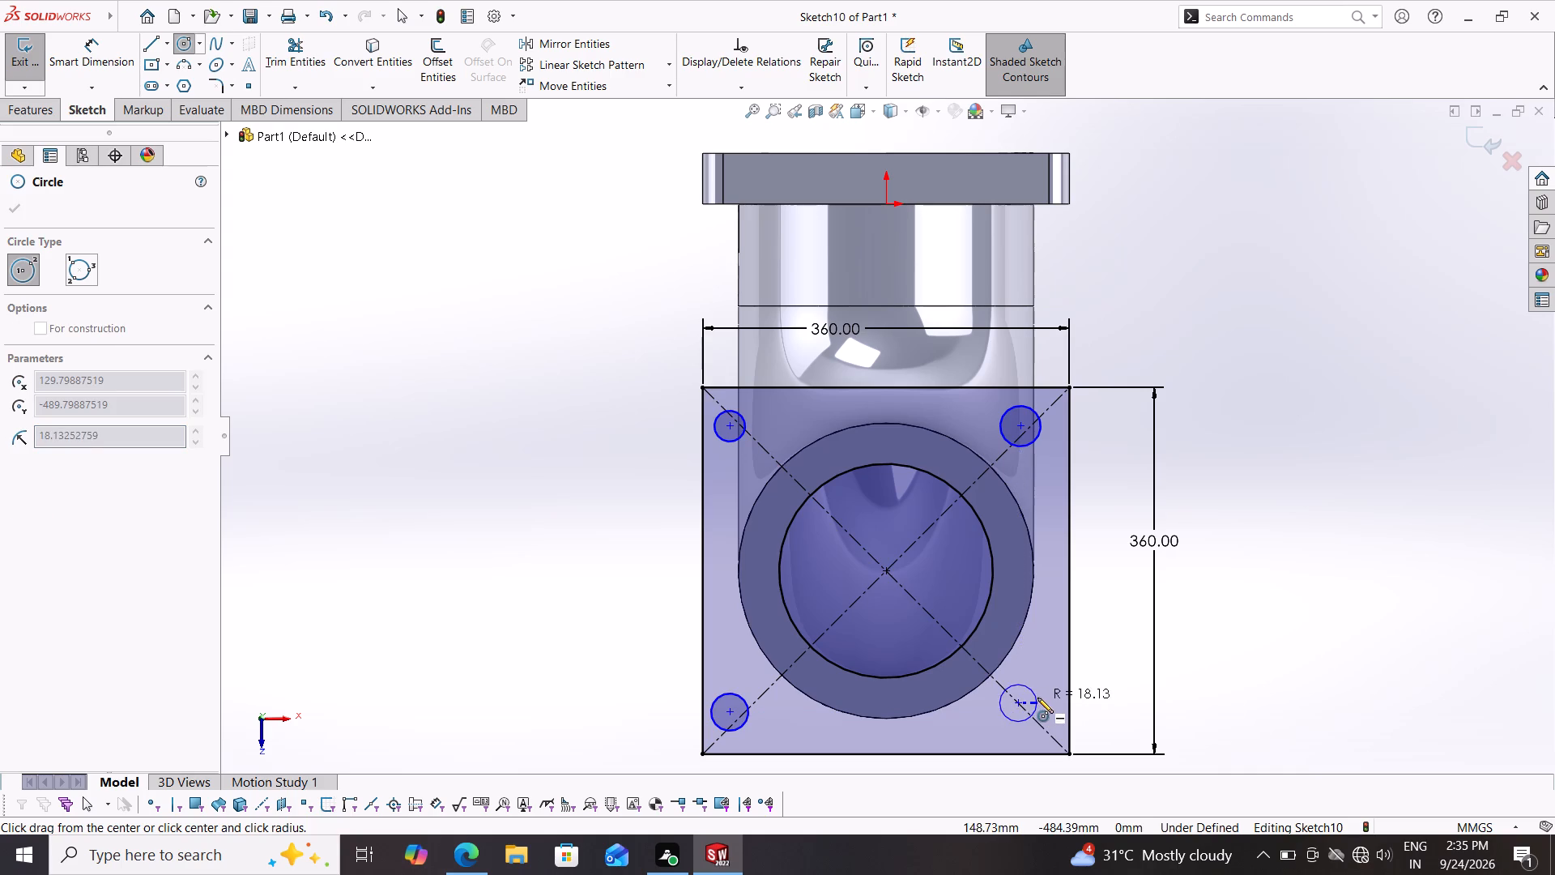
{"action": "left_click", "coordinate": [1037, 698]}
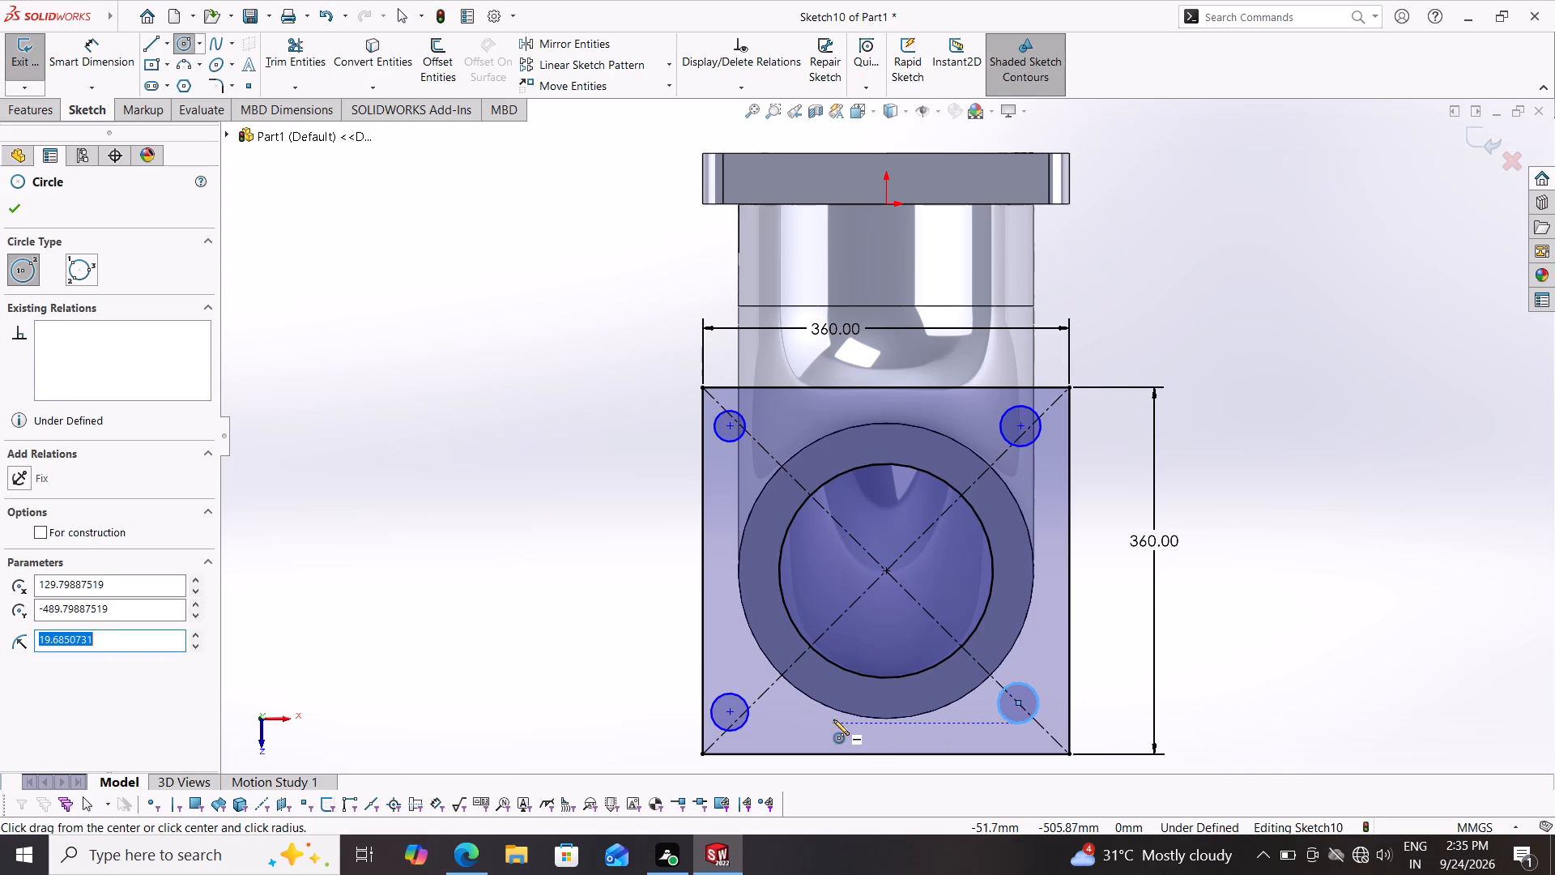
{"action": "key", "text": "Escape"}
{"action": "key", "text": "Escape"}
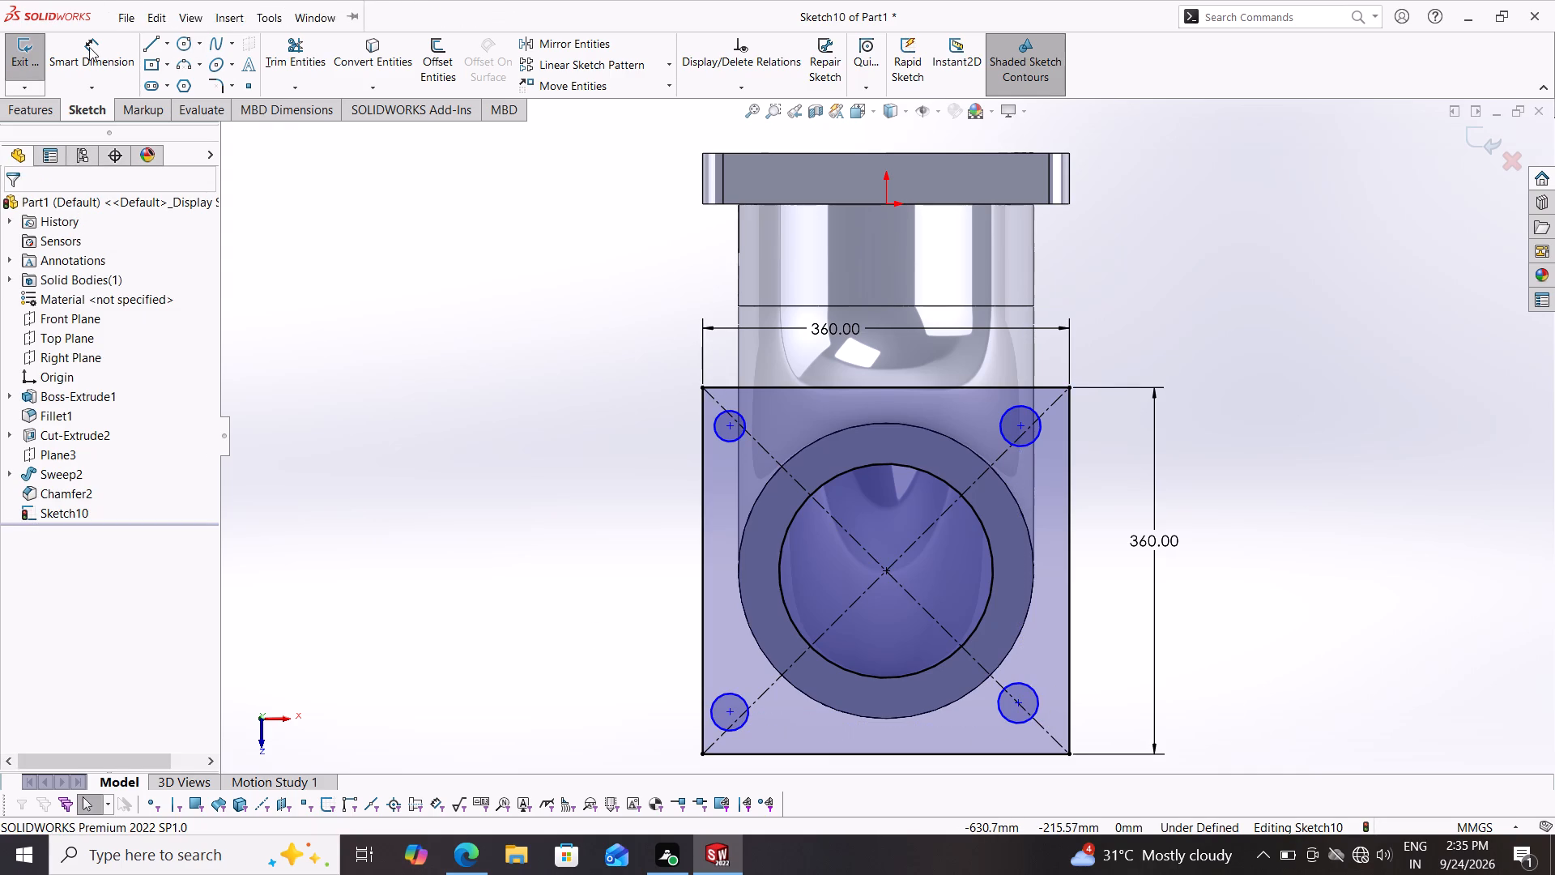
Dimension the upper-left bolt hole 50 mm vertically and 50 mm horizontally from the square's corner, with a 30 mm diameter.
{"action": "left_click", "coordinate": [89, 47]}
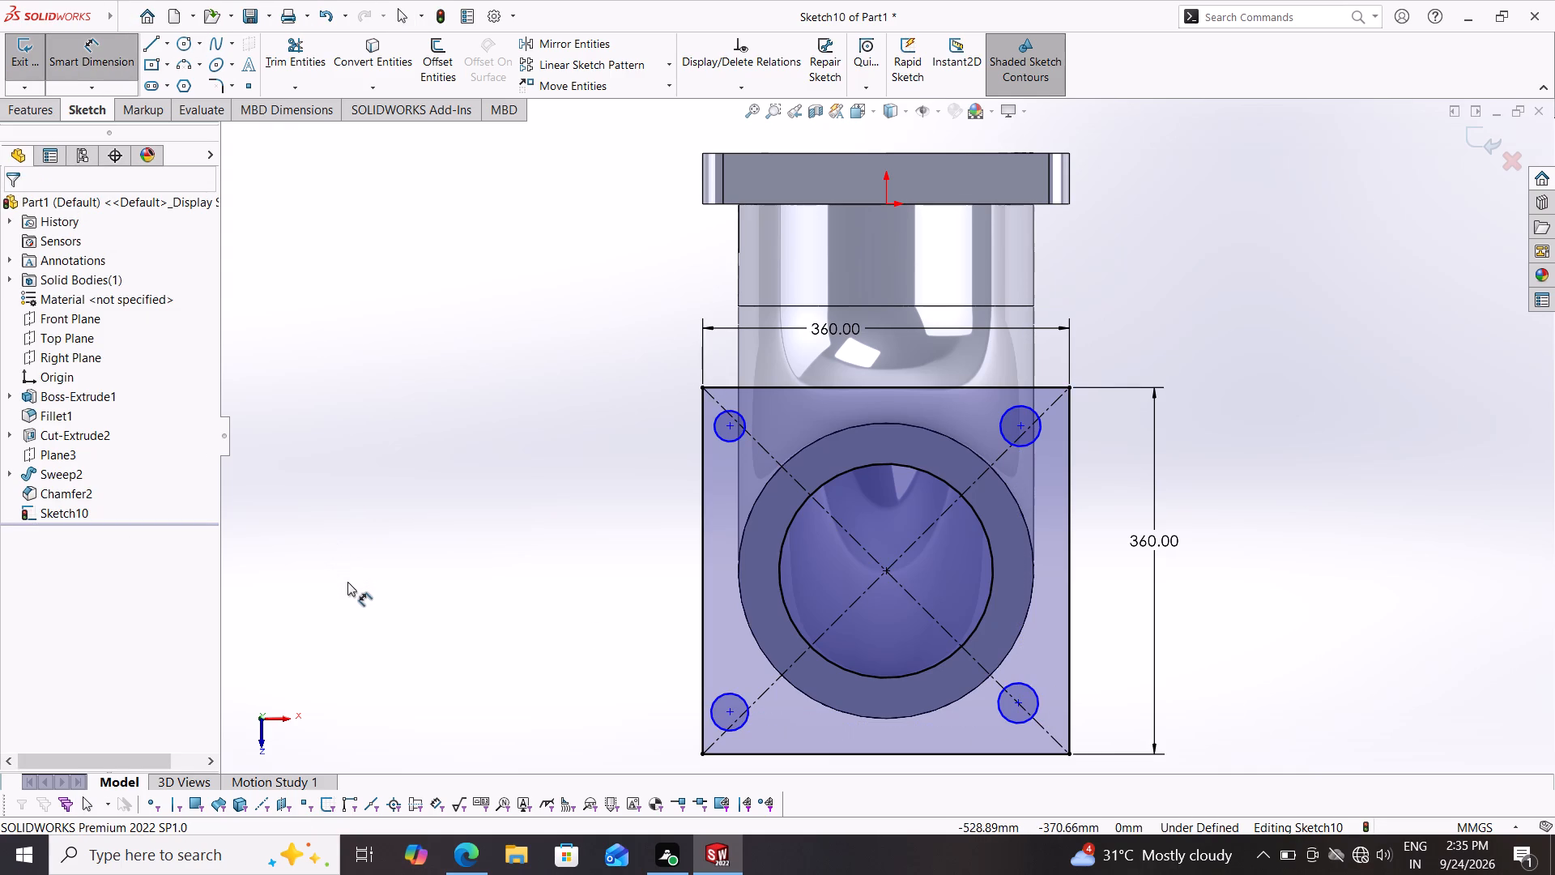
{"action": "left_click", "coordinate": [728, 429]}
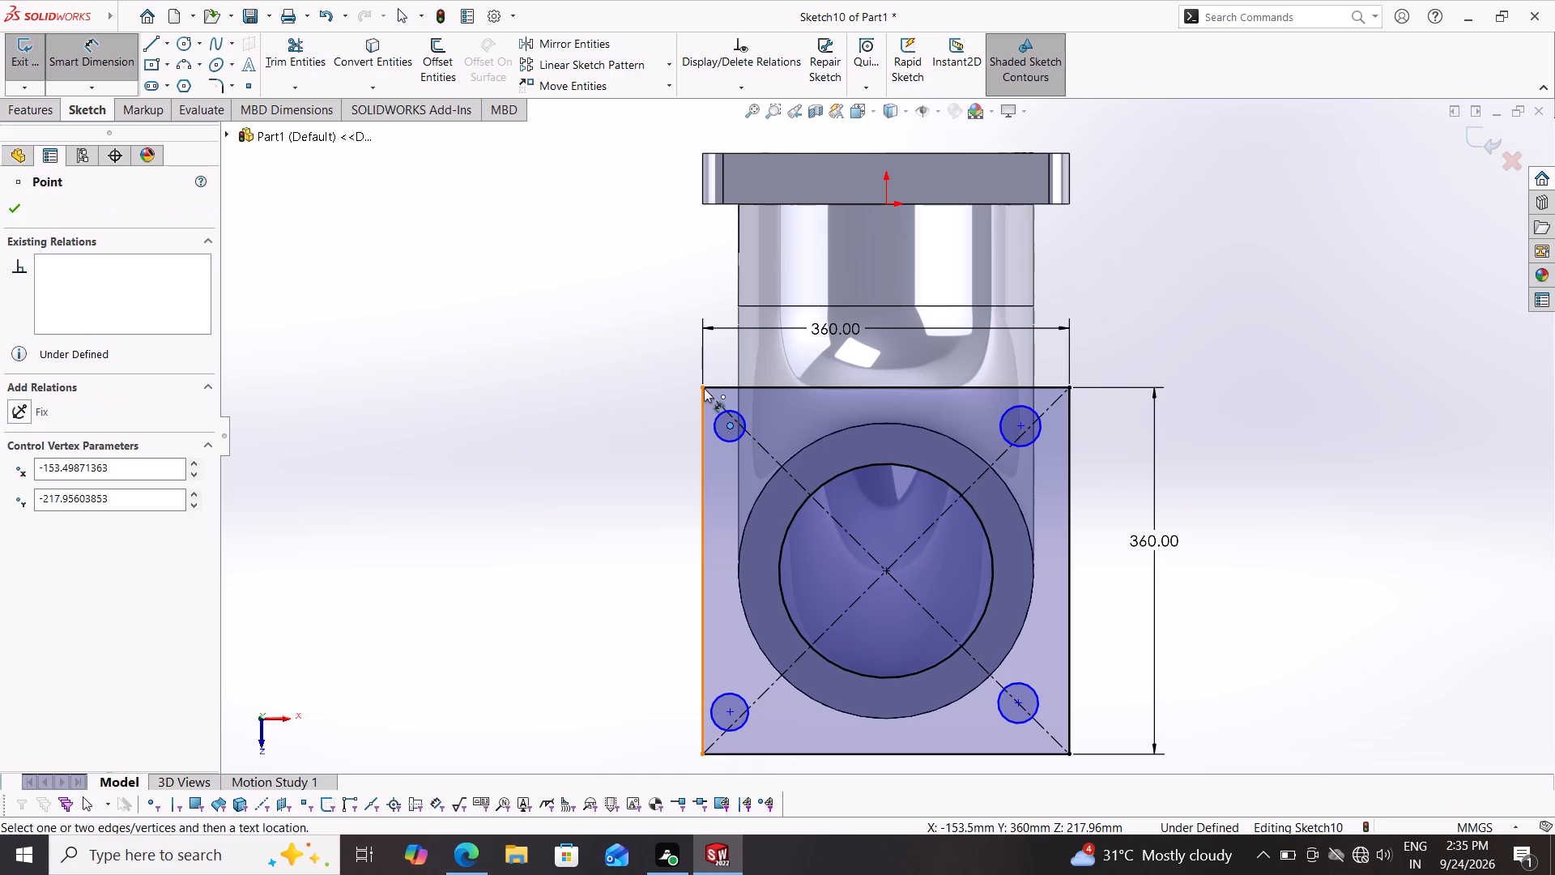
{"action": "left_click", "coordinate": [704, 388]}
{"action": "left_click", "coordinate": [651, 400]}
{"action": "type", "text": "50"}
{"action": "key", "text": "Return"}
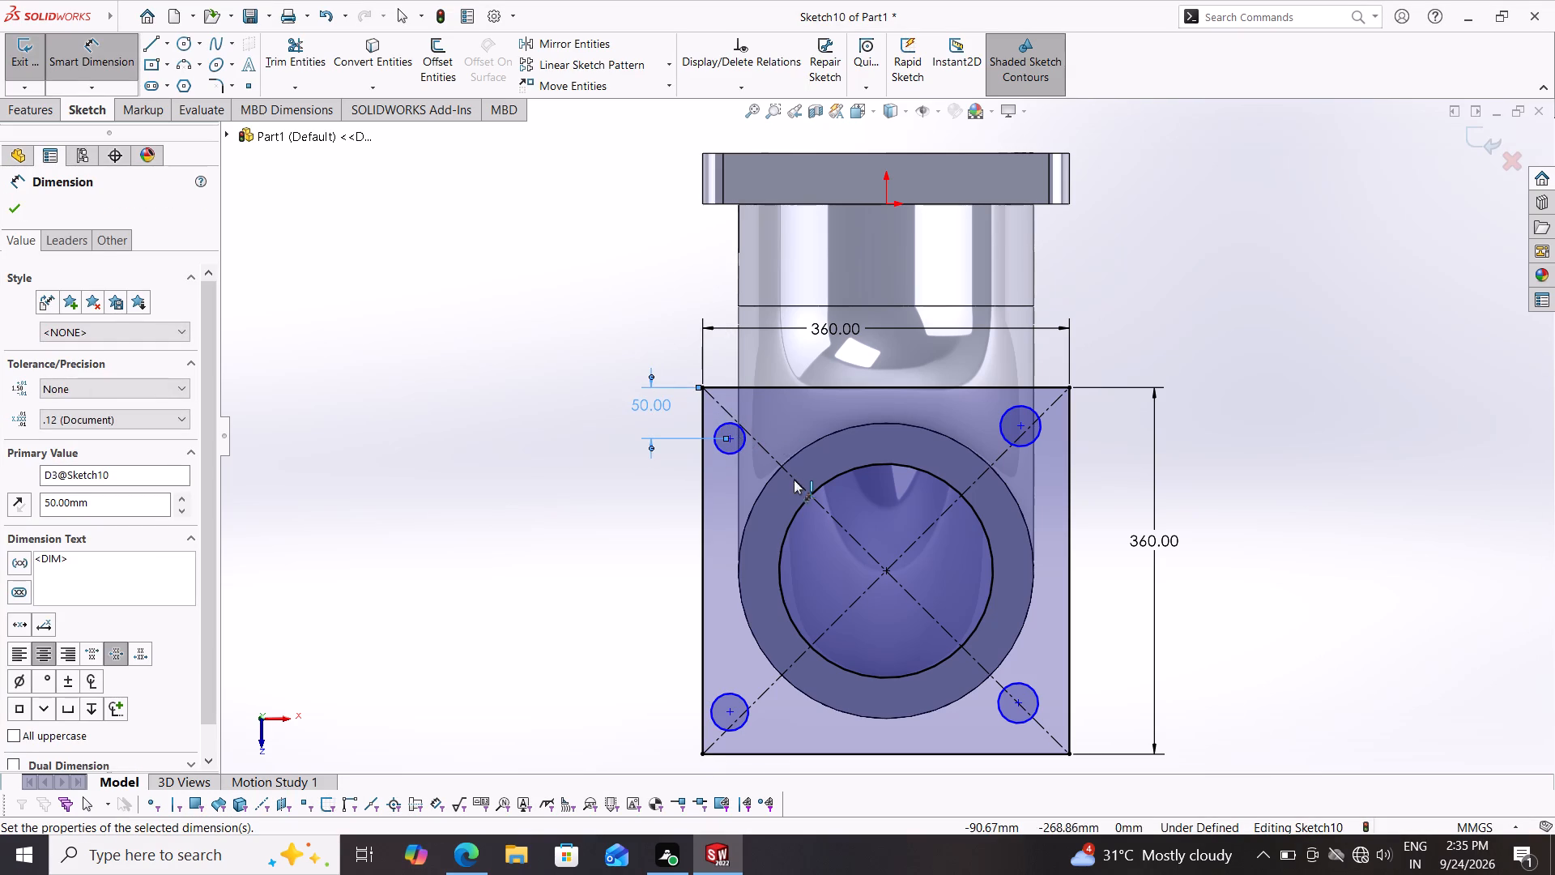
{"action": "left_click", "coordinate": [731, 439]}
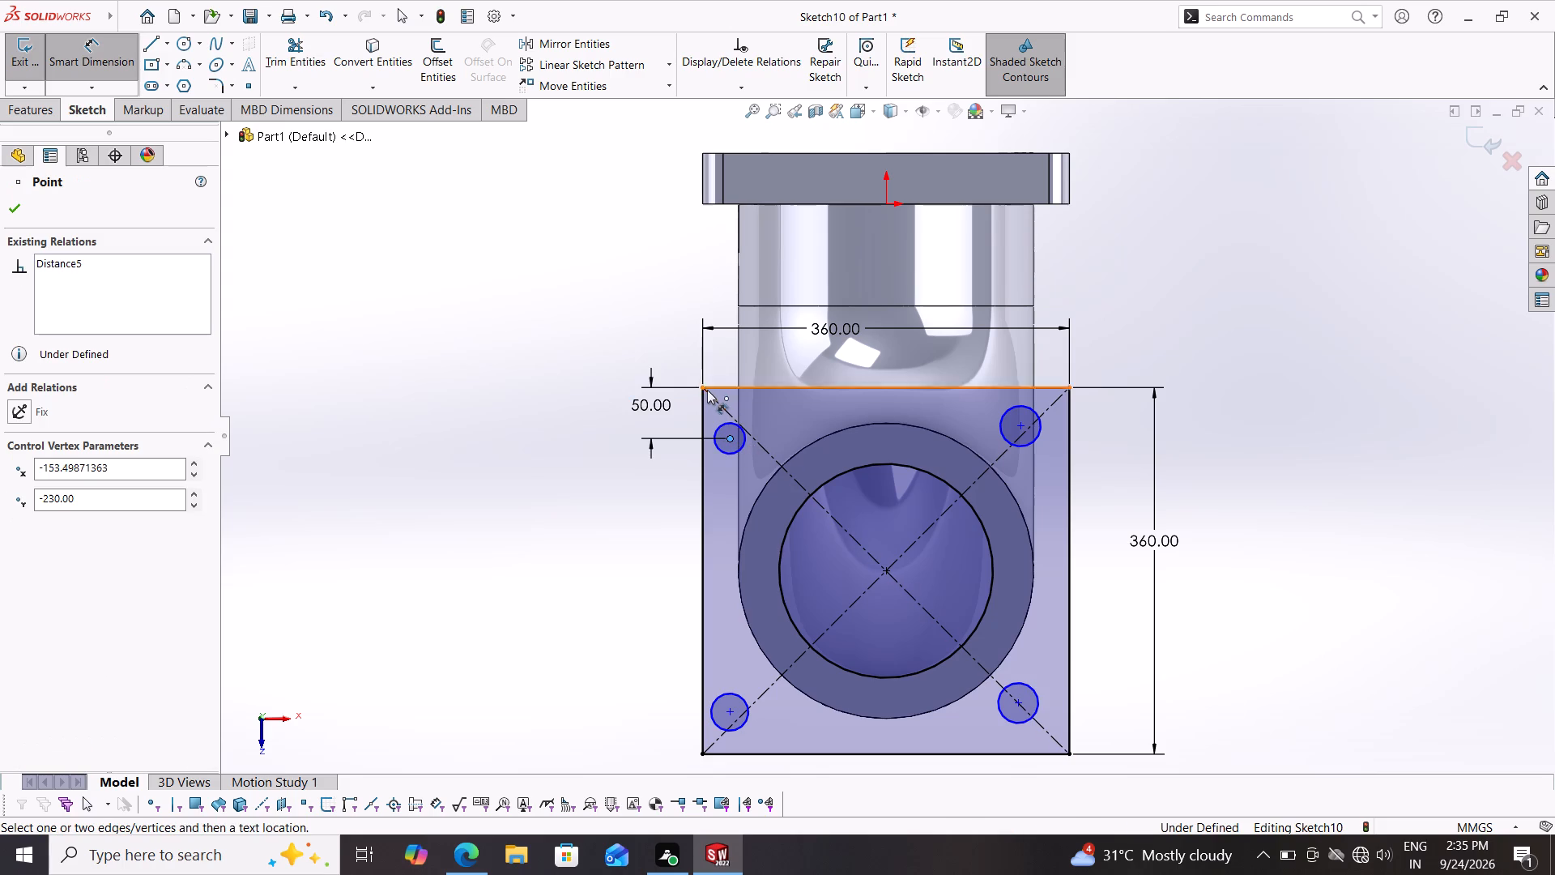
{"action": "left_click", "coordinate": [705, 386]}
{"action": "left_click", "coordinate": [718, 354]}
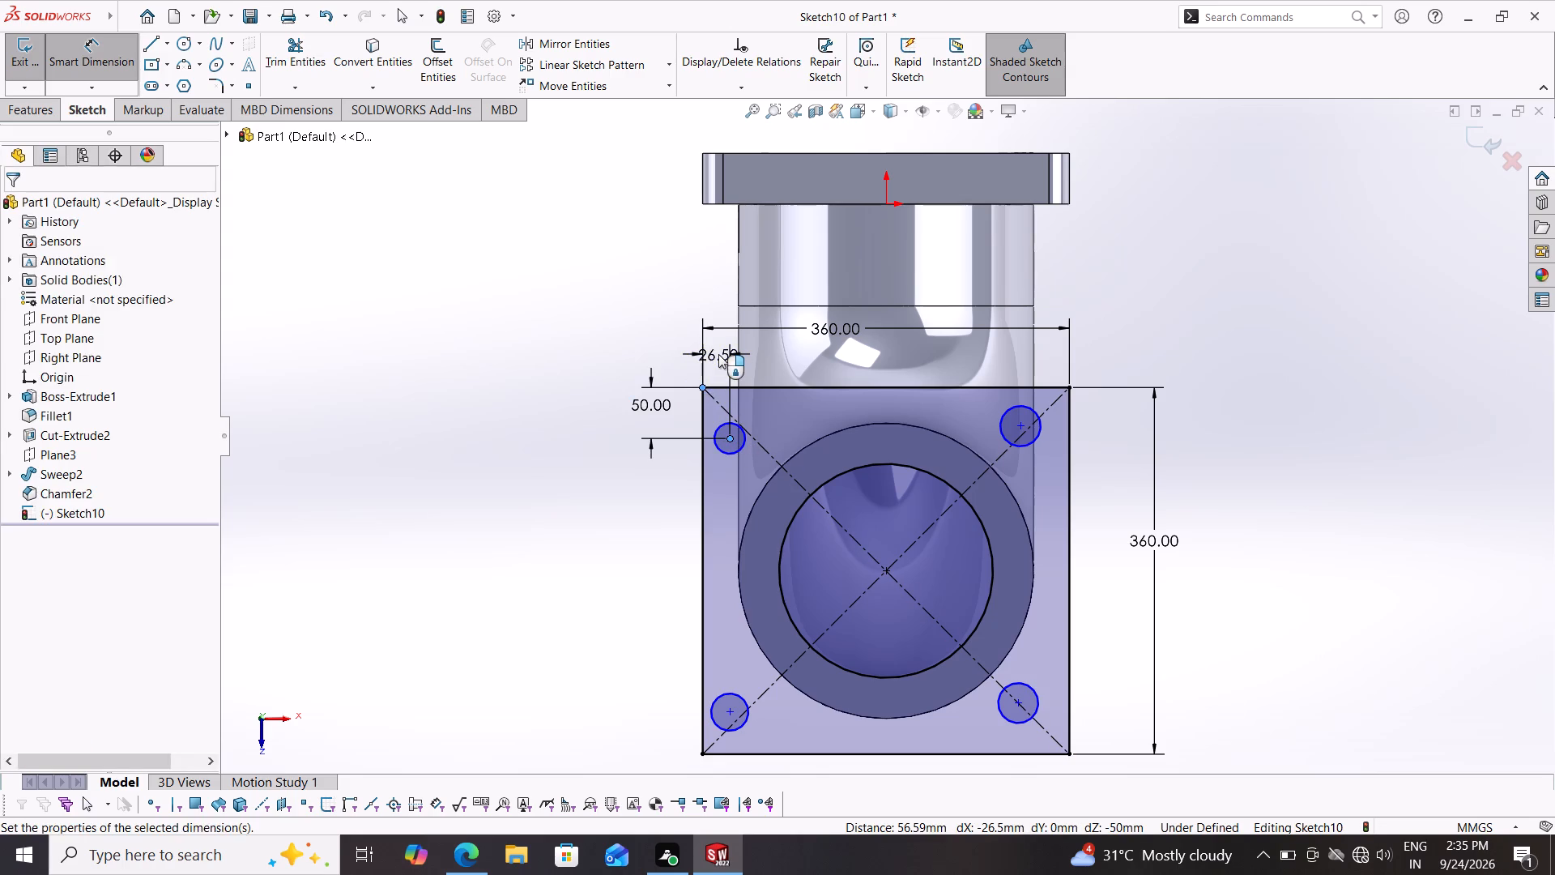
{"action": "type", "text": "50"}
{"action": "key", "text": "Return"}
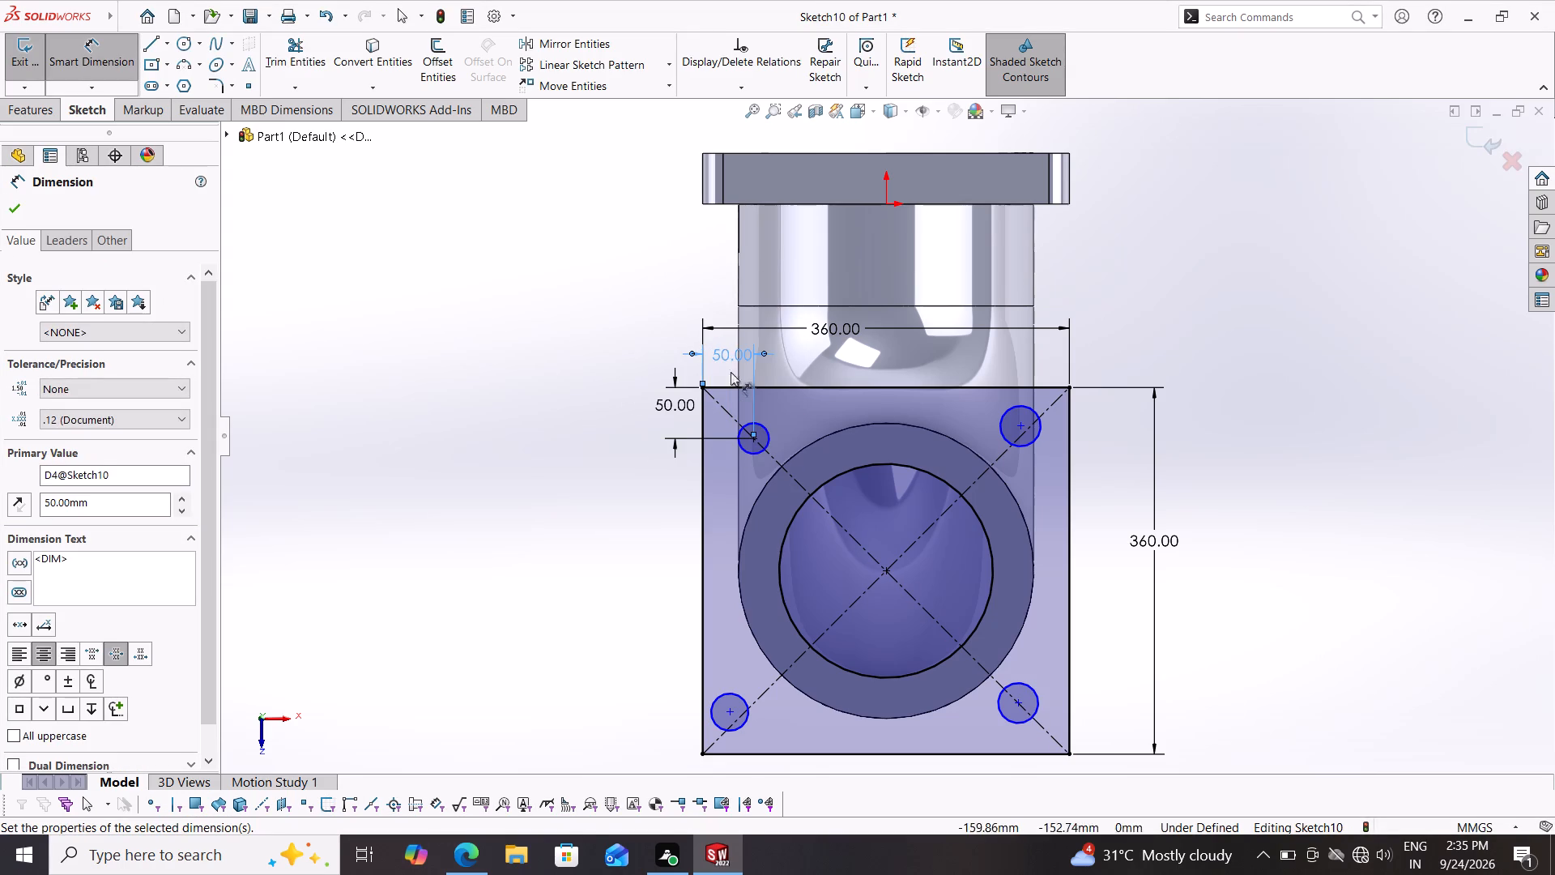
{"action": "left_click", "coordinate": [755, 451]}
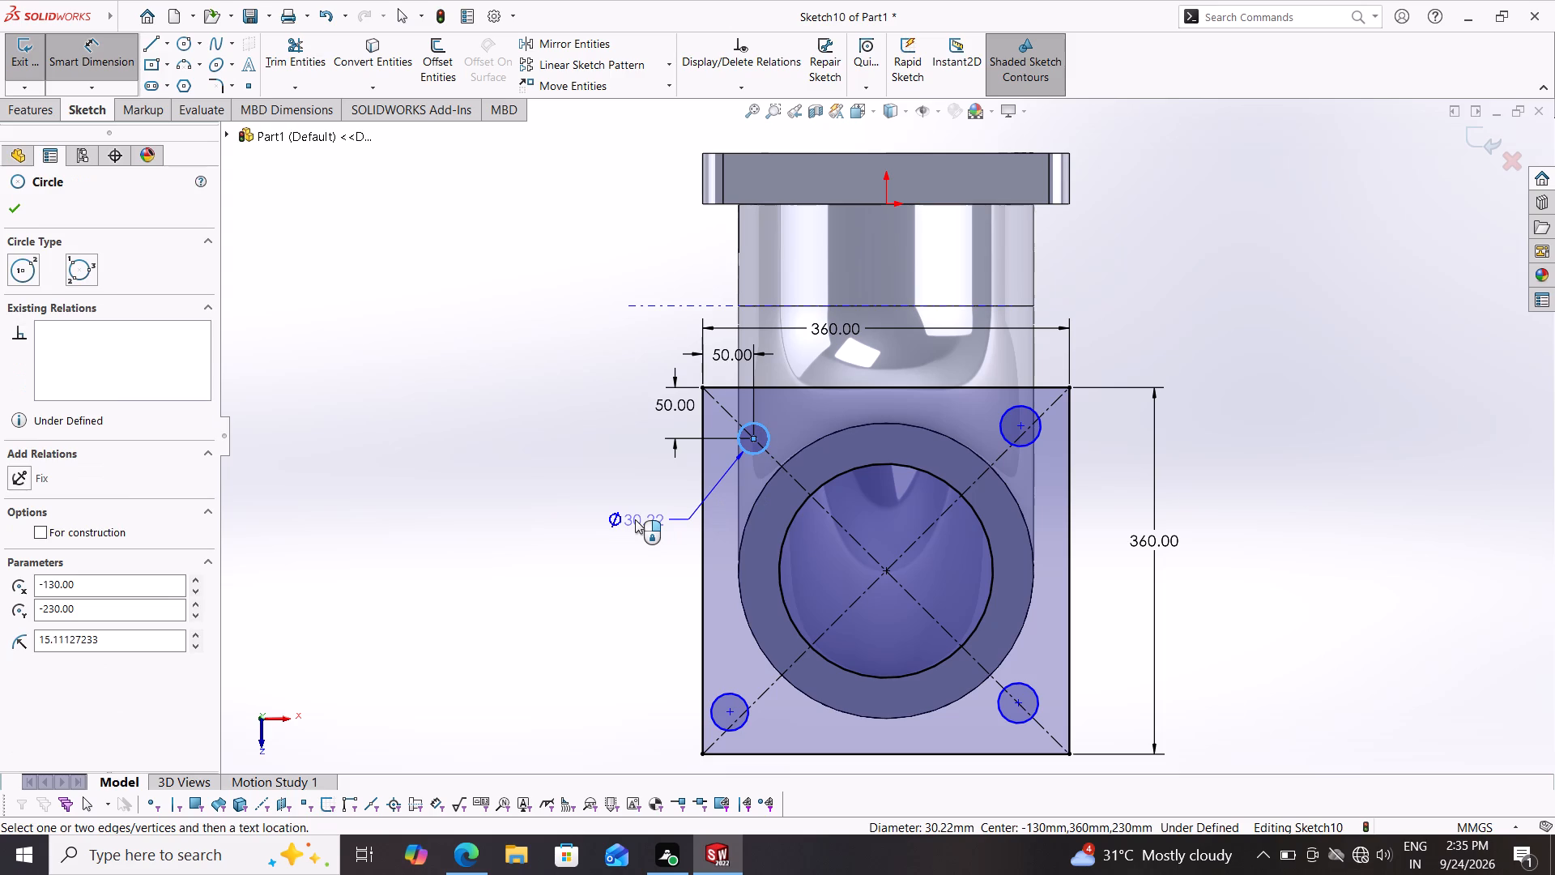
{"action": "left_click", "coordinate": [635, 519]}
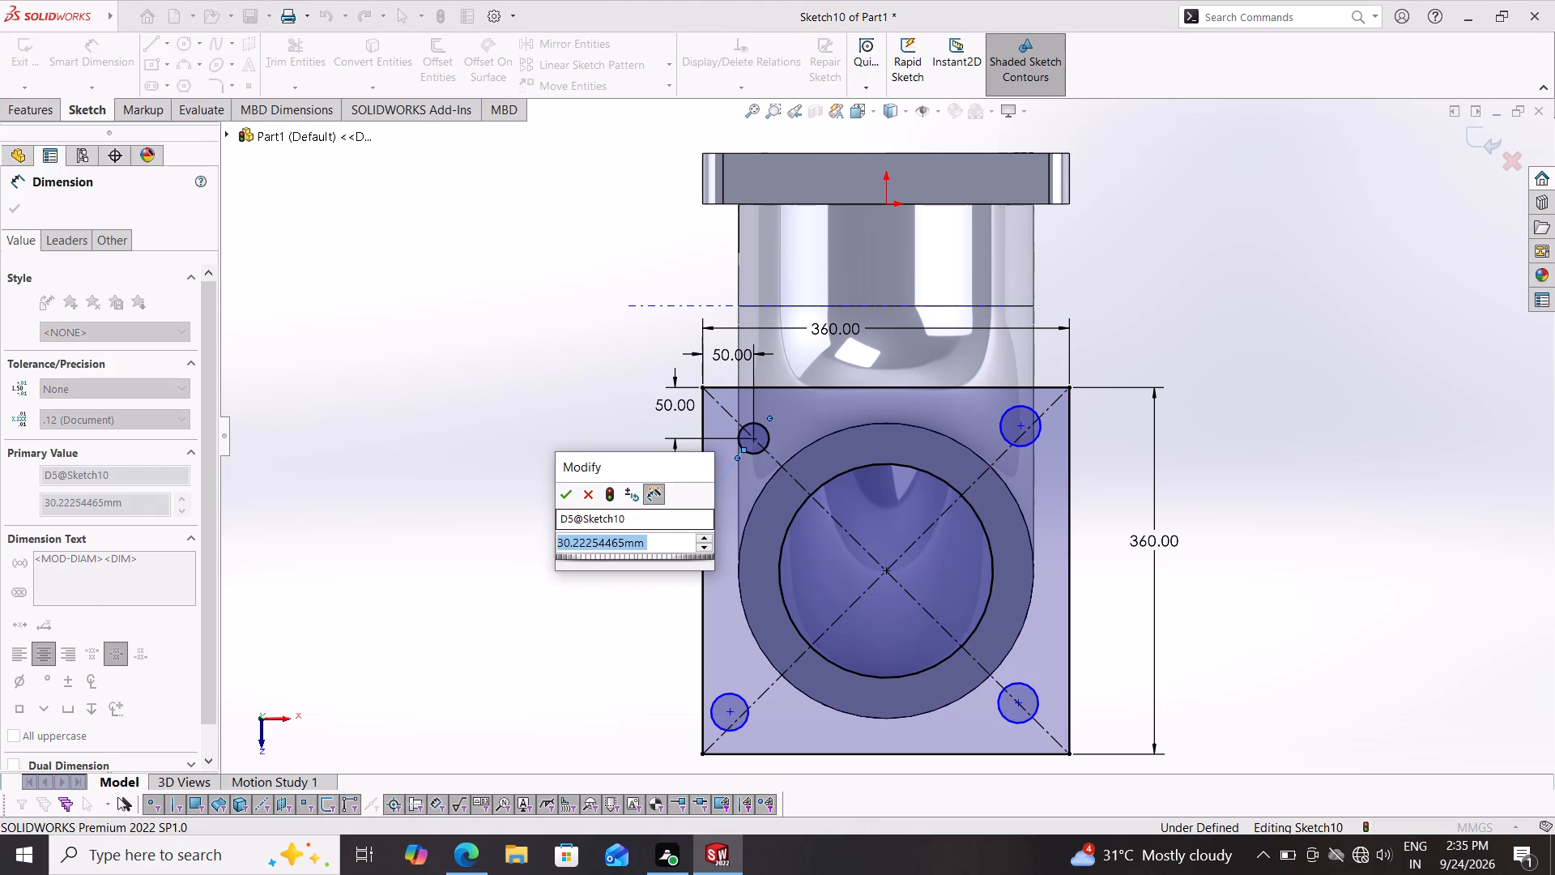
{"action": "type", "text": "30"}
{"action": "key", "text": "Return"}
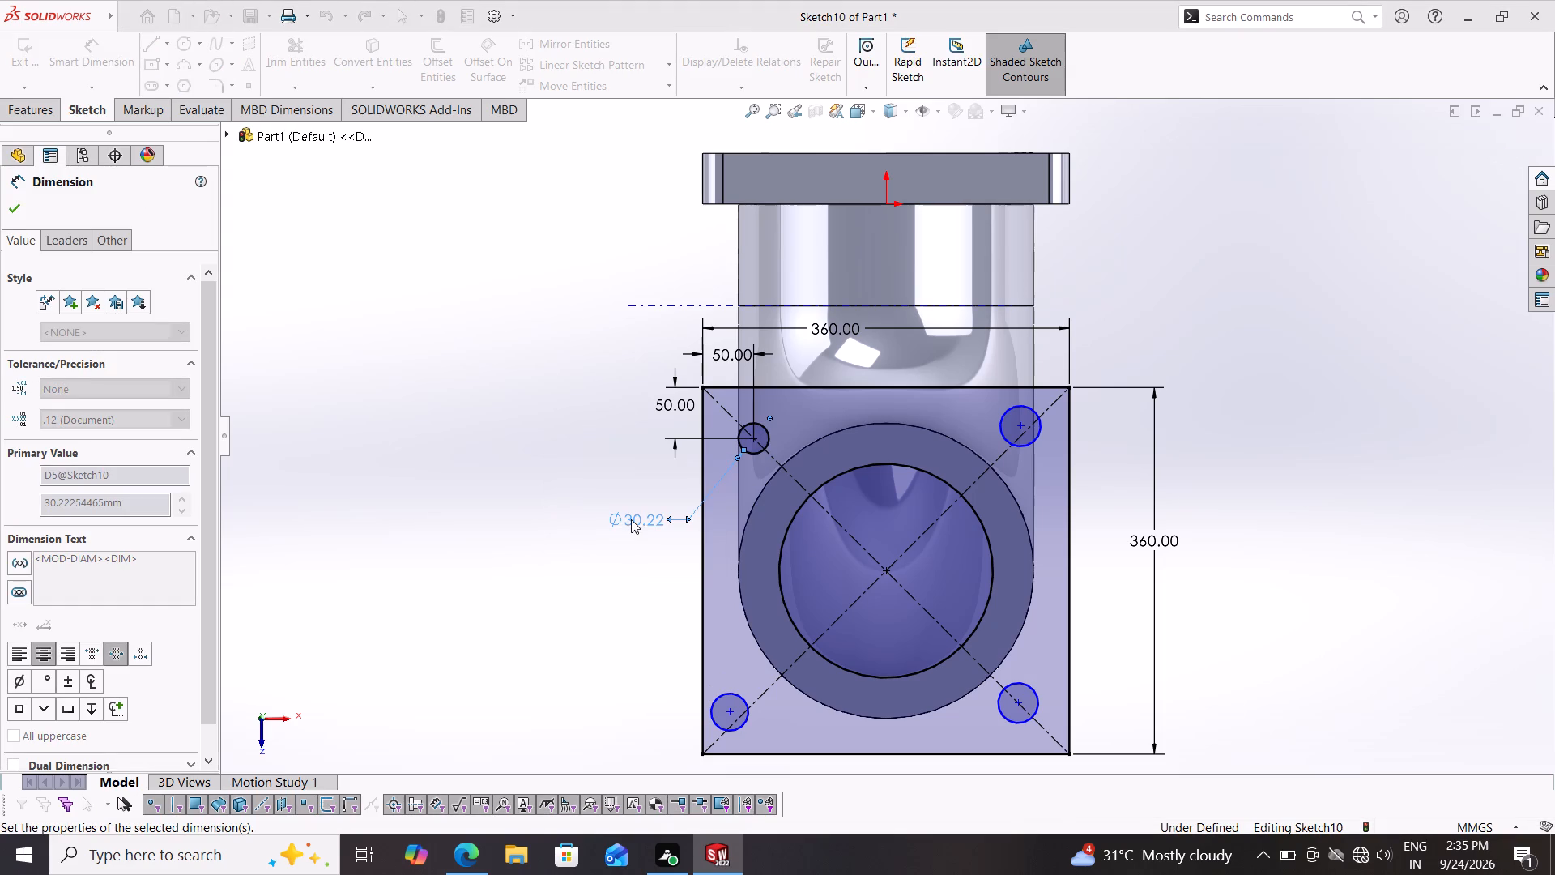
Dimension the upper-right bolt hole 260 mm horizontally from the upper-left one, 30 mm in diameter and 50 mm below the square's corner.
{"action": "left_click", "coordinate": [754, 437]}
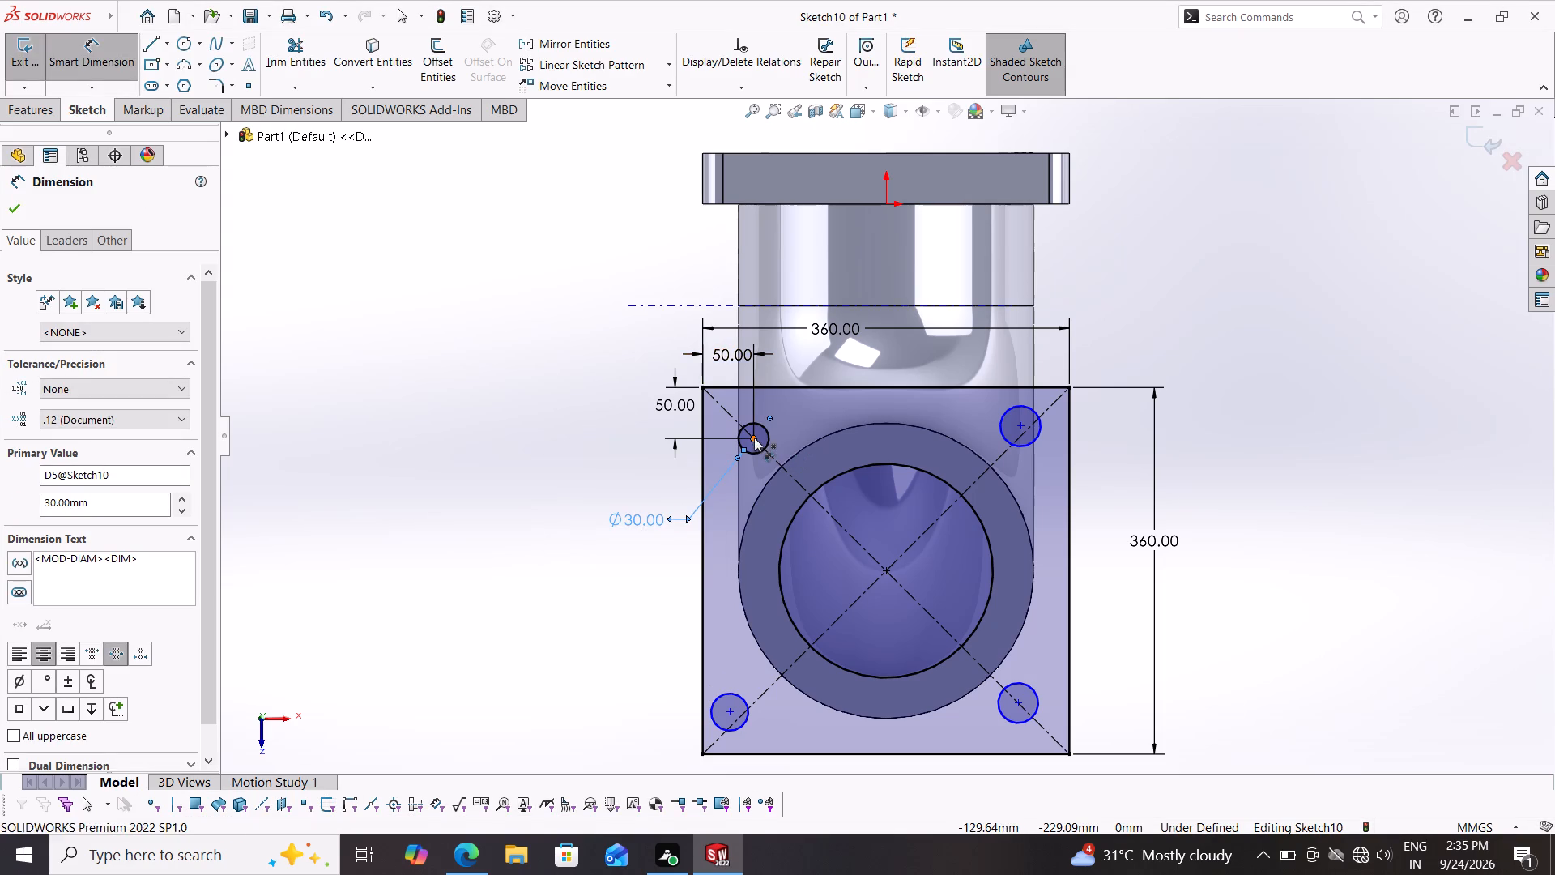
{"action": "left_click", "coordinate": [1022, 426]}
{"action": "left_click", "coordinate": [901, 347]}
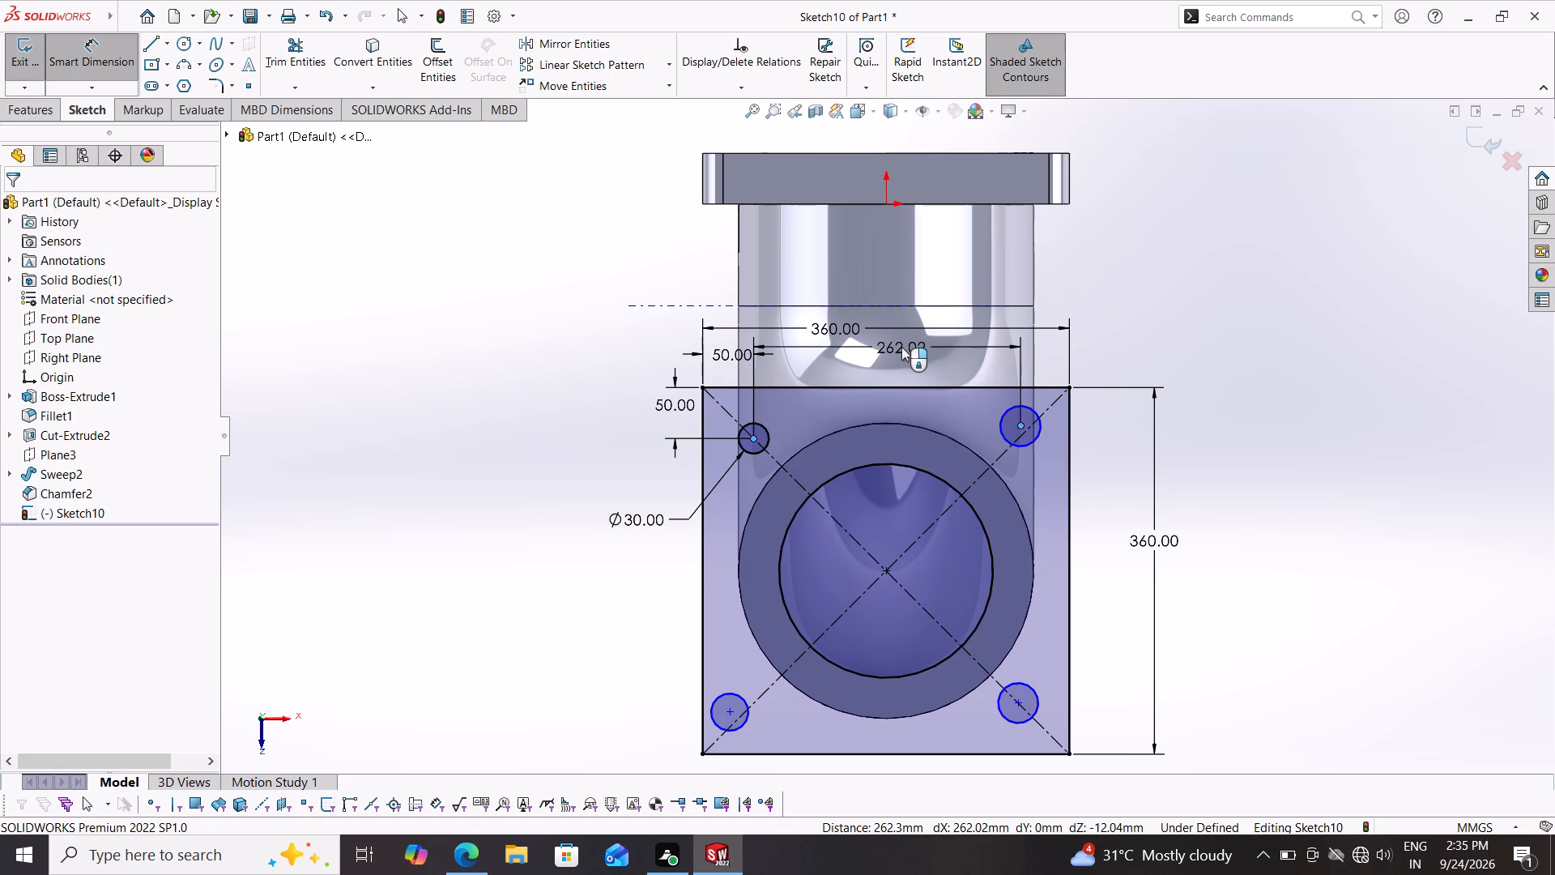
{"action": "type", "text": "260"}
{"action": "key", "text": "Return"}
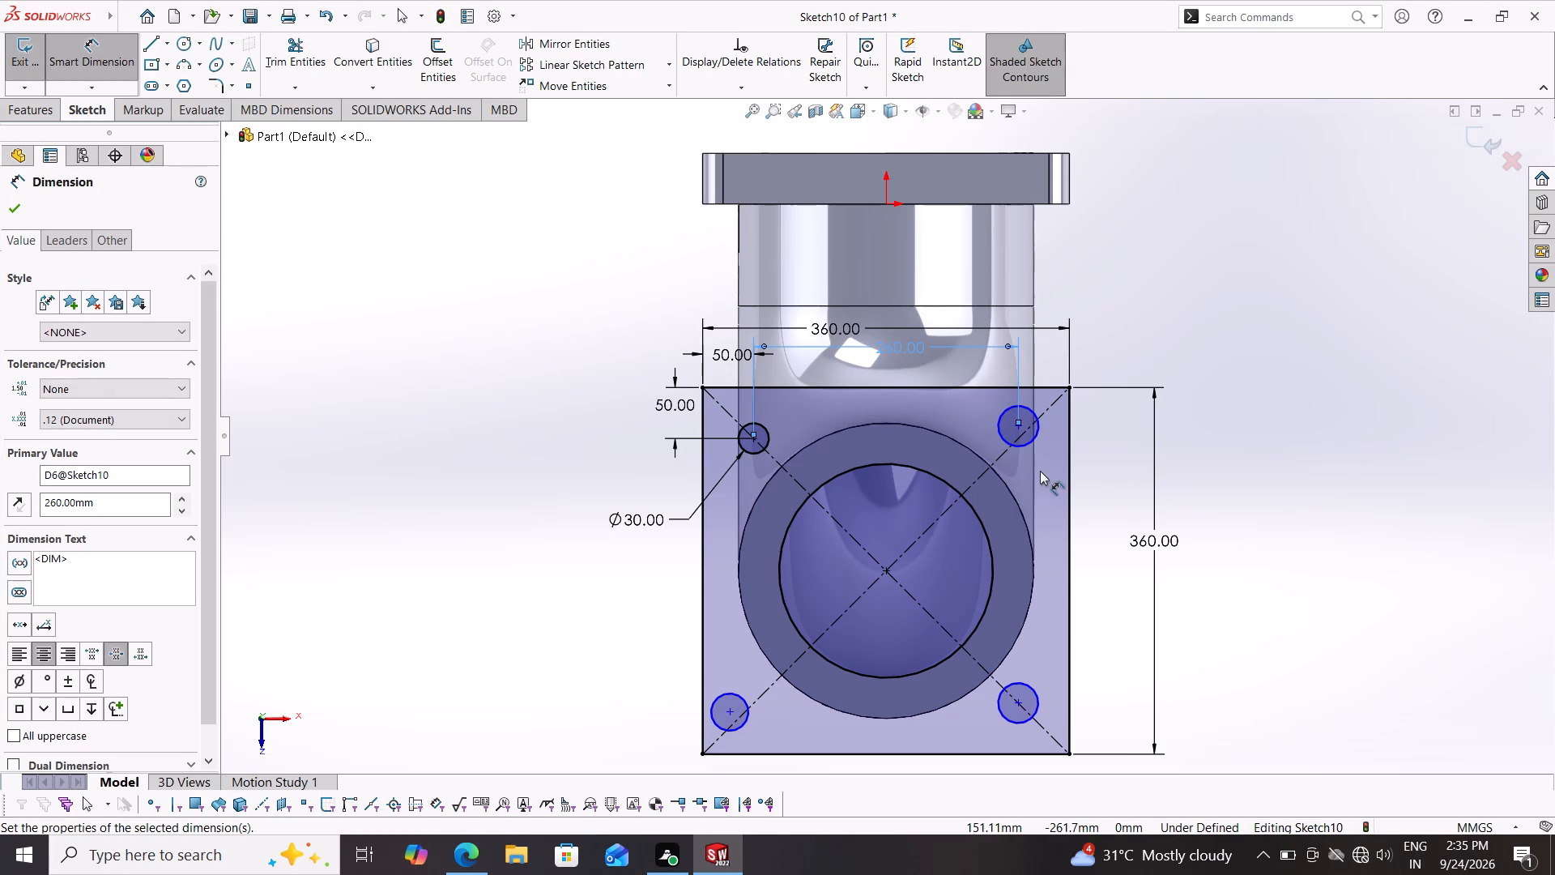
{"action": "left_click", "coordinate": [1029, 444]}
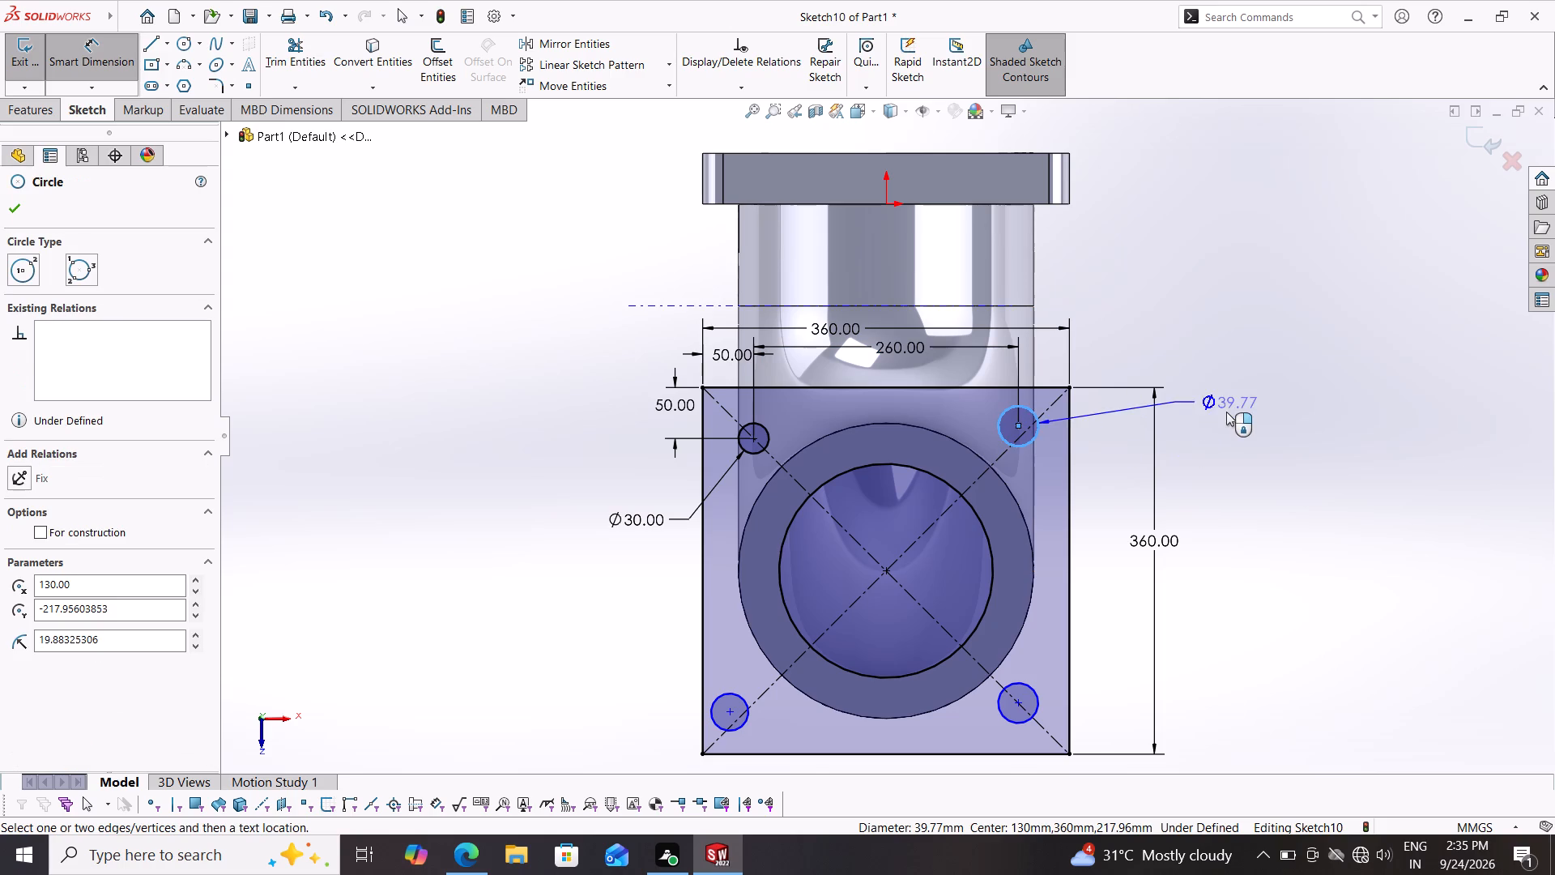
{"action": "left_click", "coordinate": [1224, 417]}
{"action": "type", "text": "30"}
{"action": "key", "text": "Return"}
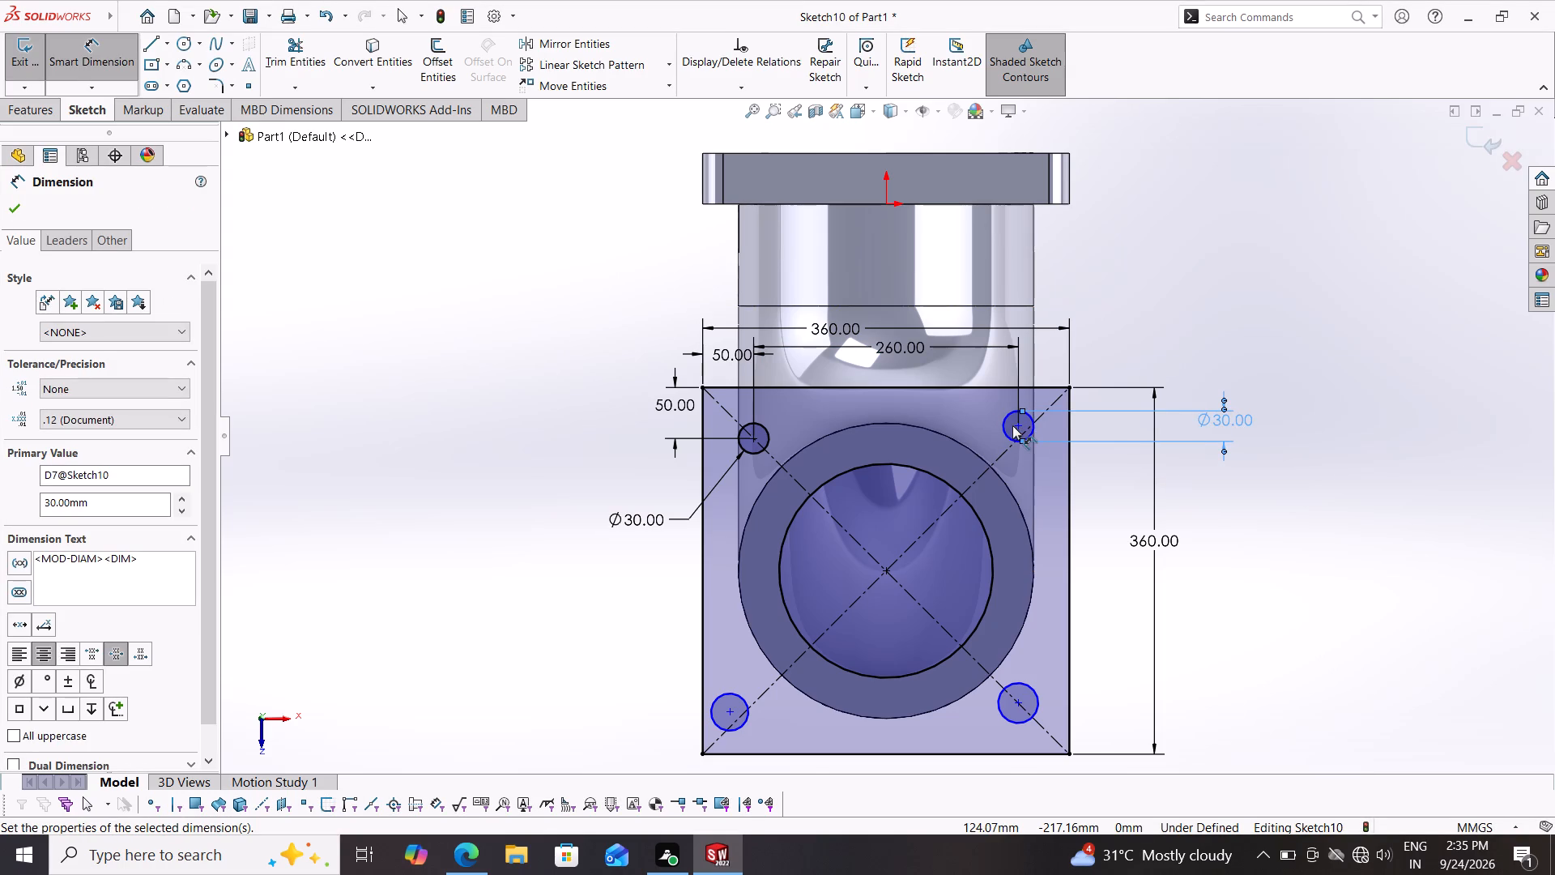
{"action": "left_click", "coordinate": [1019, 428]}
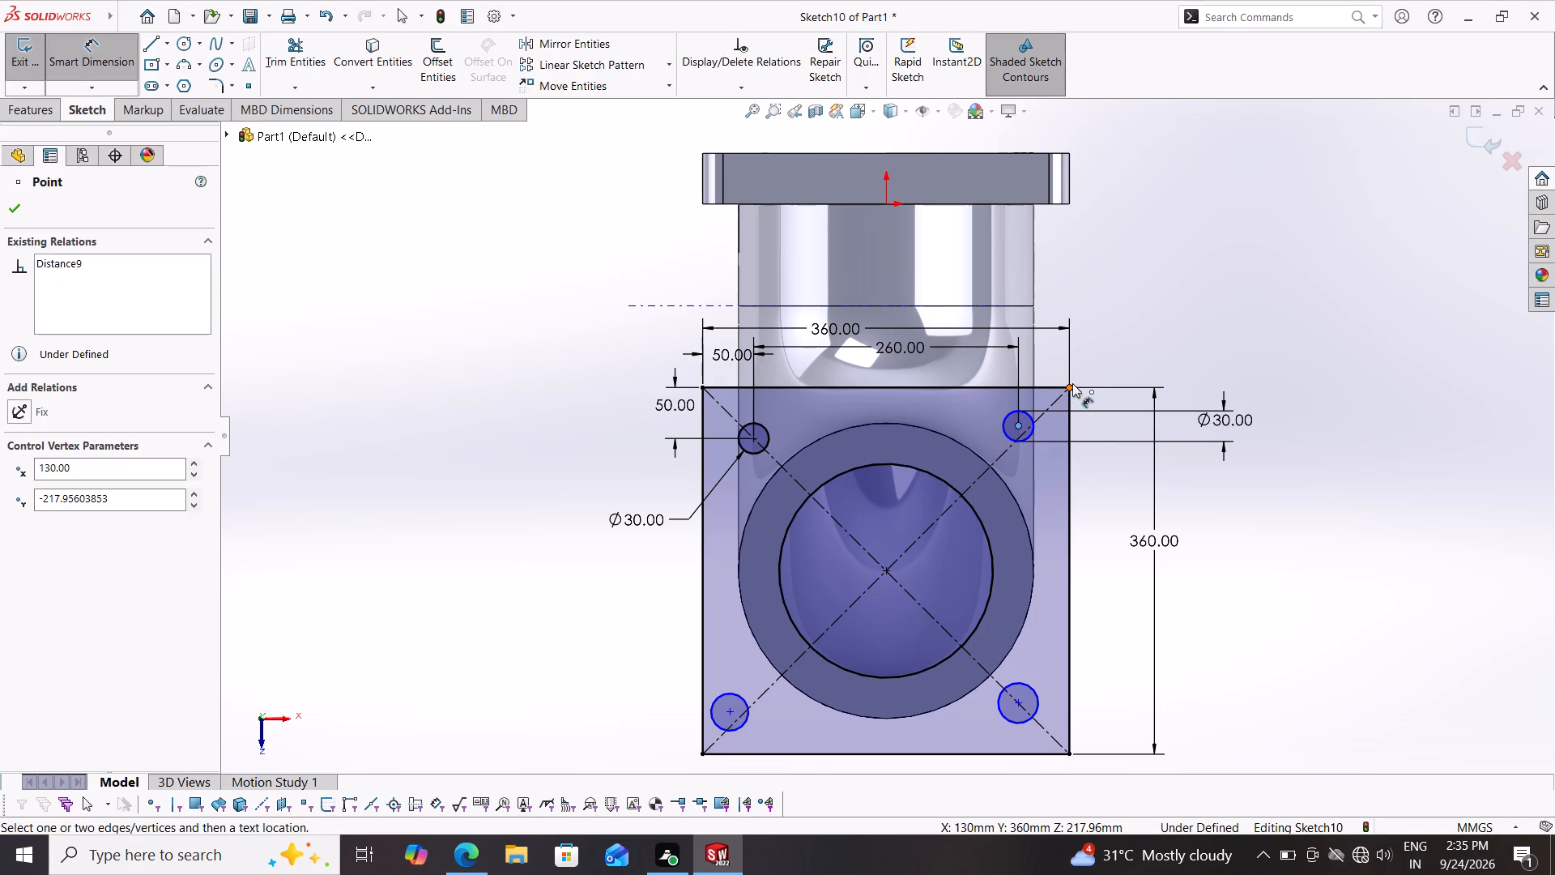
{"action": "left_click", "coordinate": [1072, 383]}
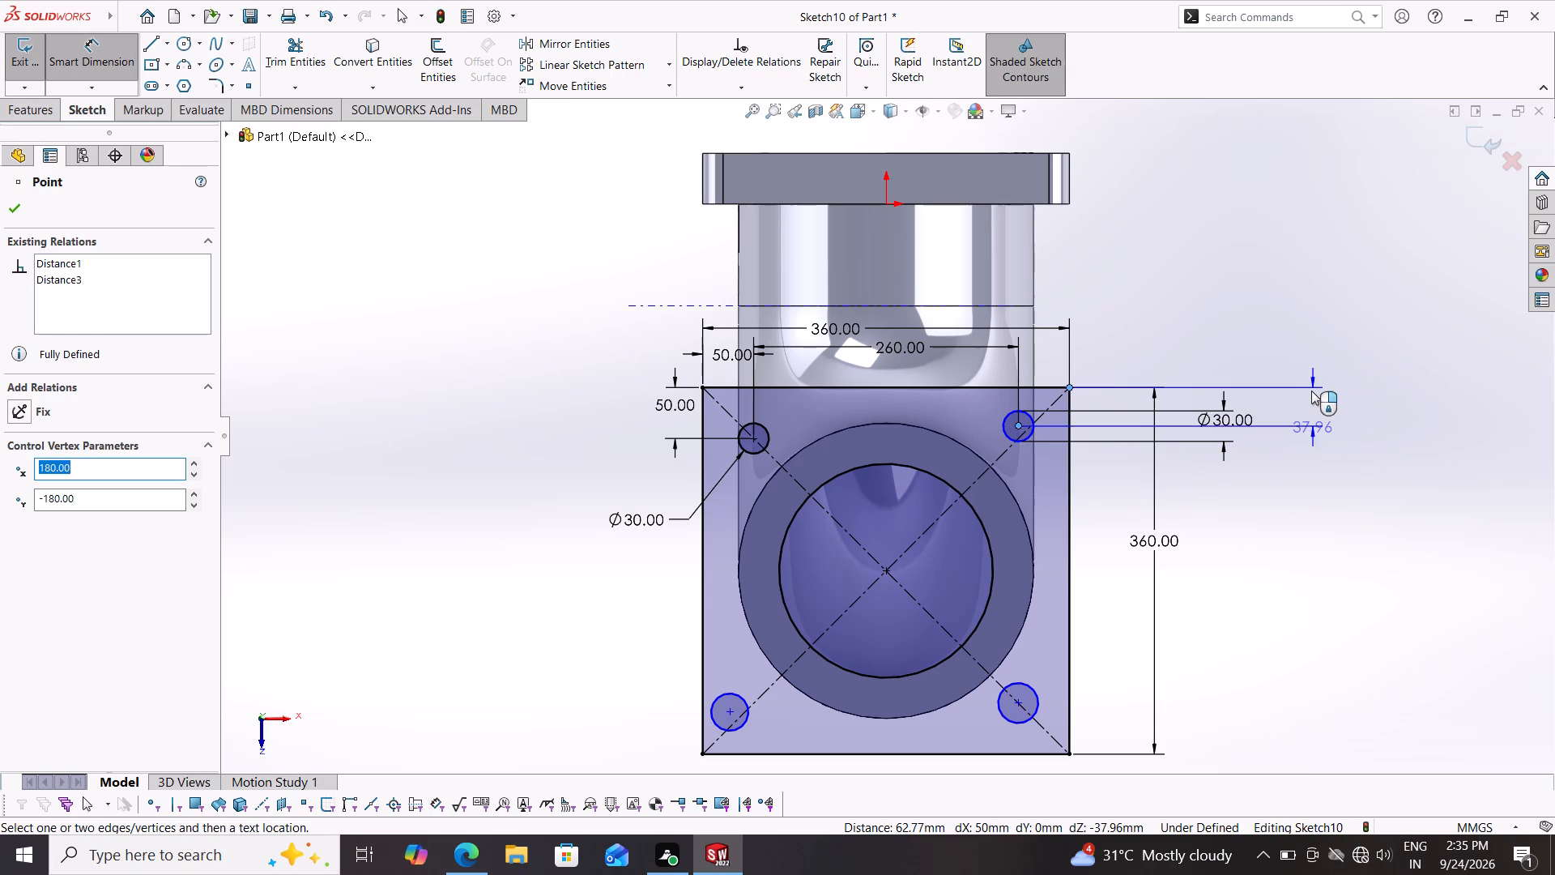
{"action": "left_click", "coordinate": [1310, 391]}
{"action": "type", "text": "50"}
{"action": "key", "text": "Return"}
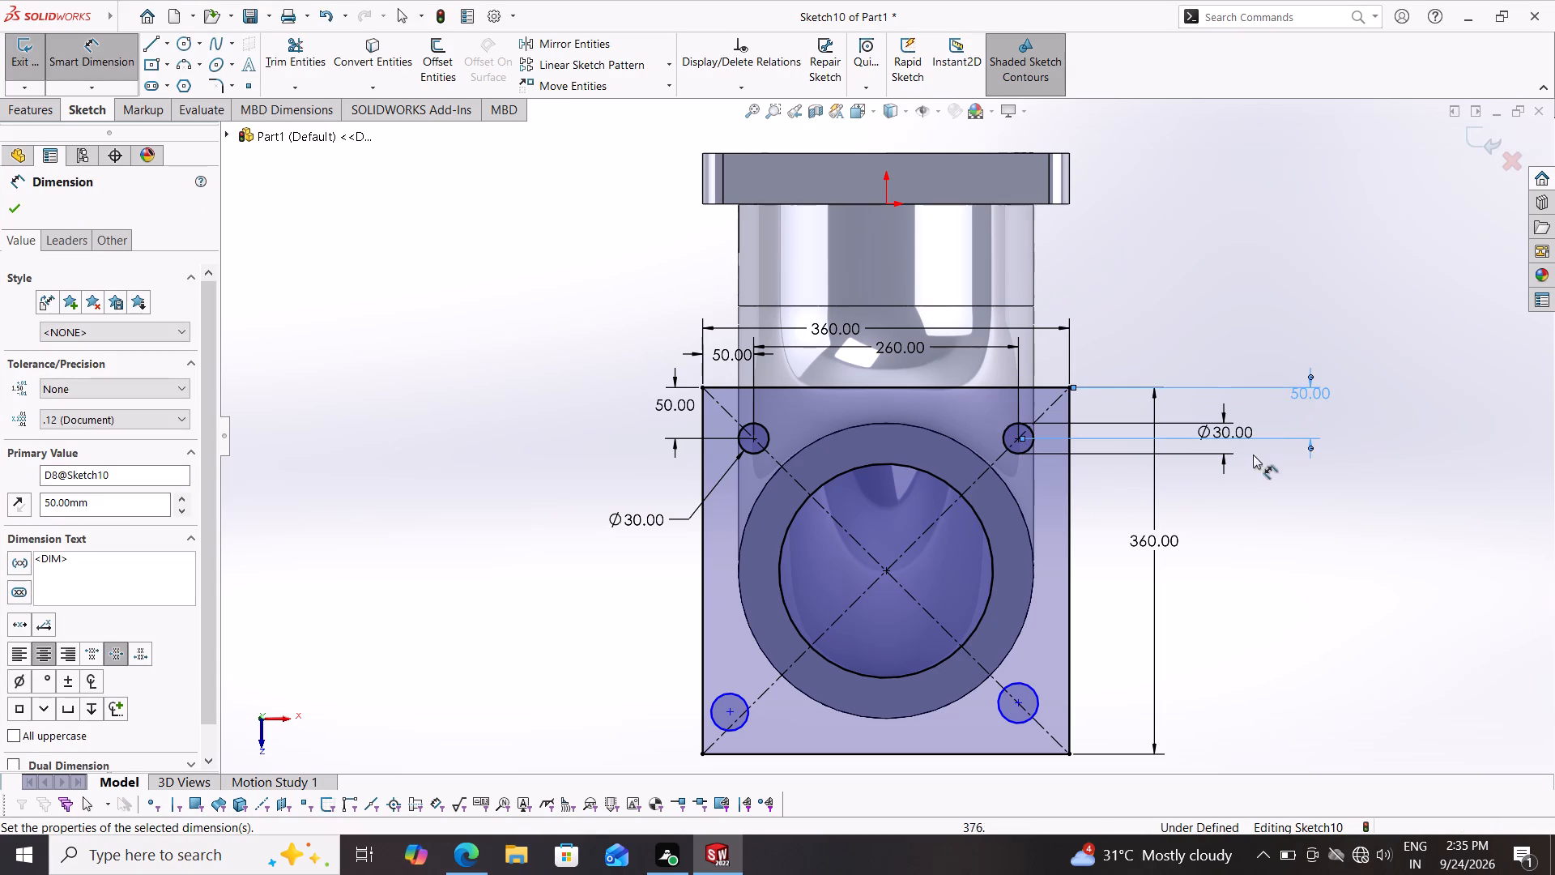
Locate the lower-left bolt hole's centre 50 mm vertically and 50 mm horizontally from the square's lower-left corner.
{"action": "left_click", "coordinate": [730, 714]}
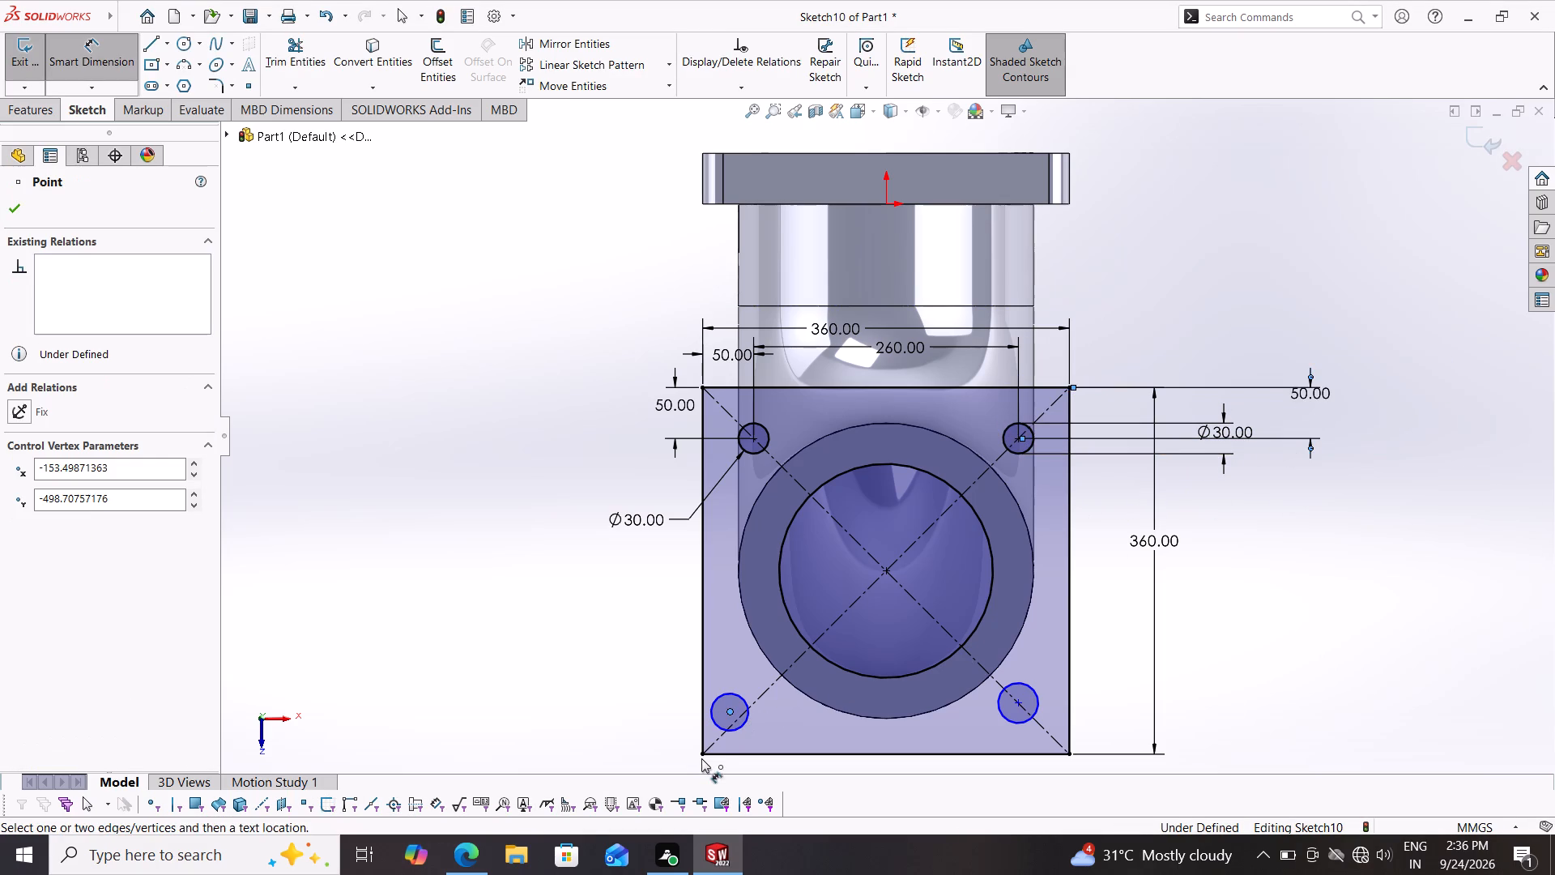
{"action": "left_click", "coordinate": [701, 758]}
{"action": "left_click", "coordinate": [660, 743]}
{"action": "type", "text": "50"}
{"action": "key", "text": "Return"}
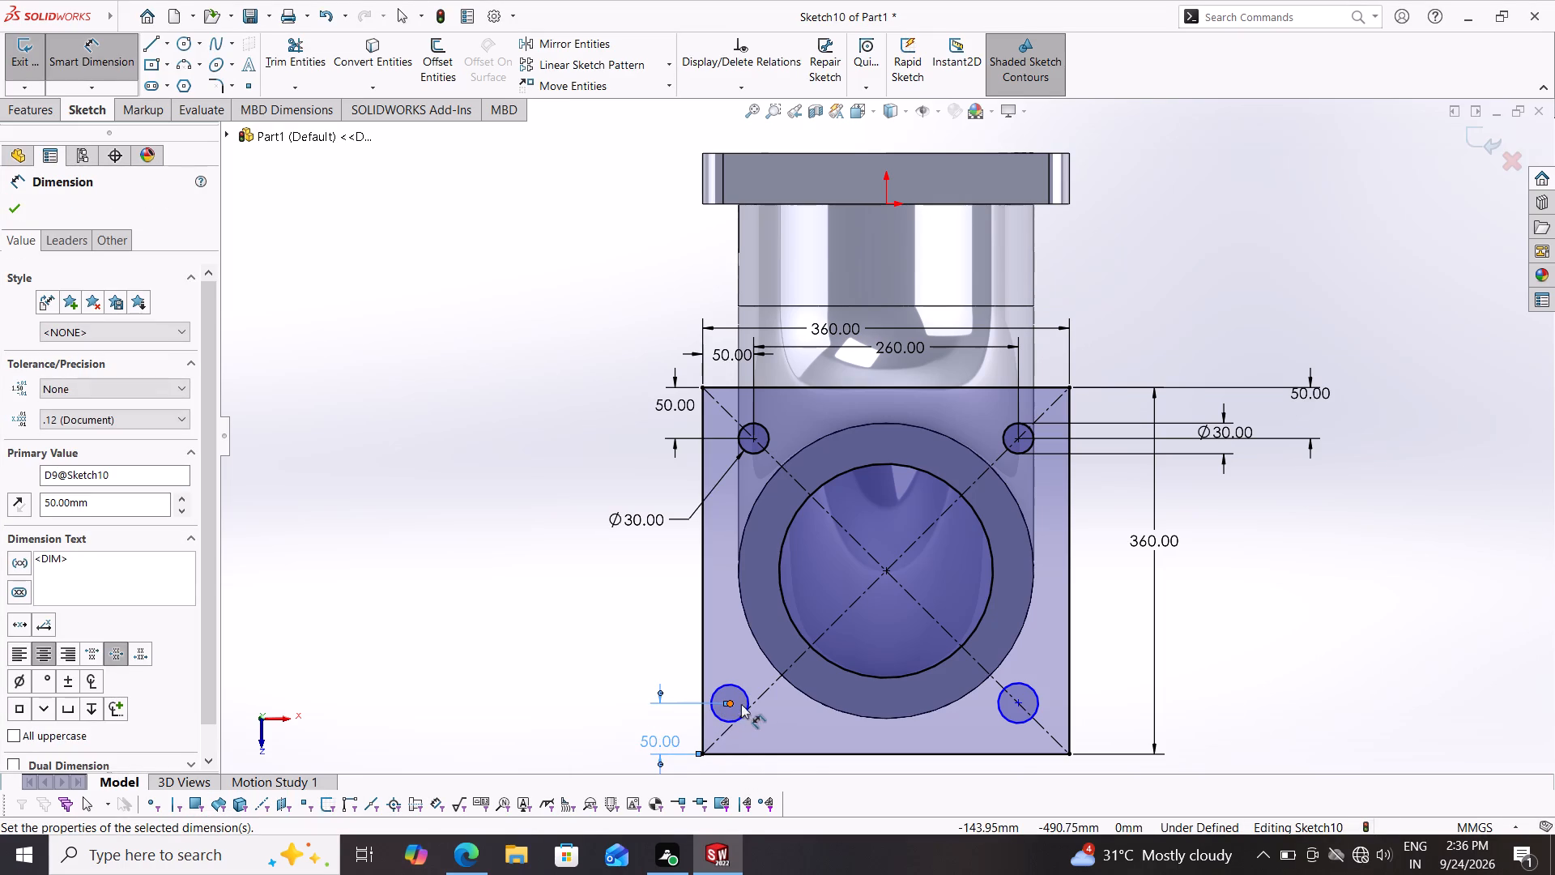
{"action": "left_click", "coordinate": [734, 707]}
{"action": "left_click", "coordinate": [705, 753]}
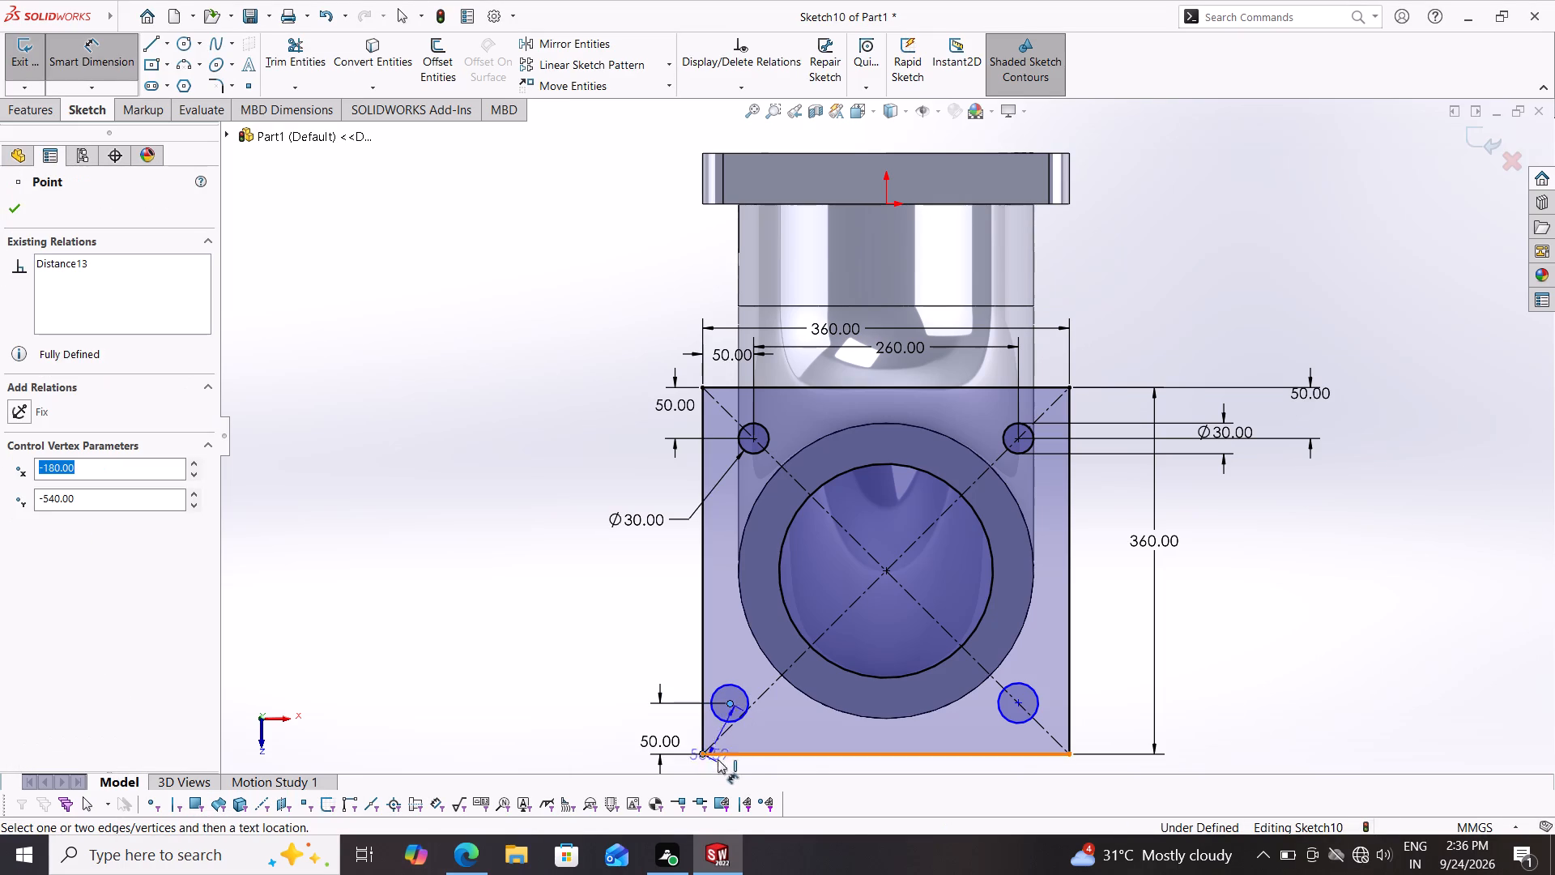
{"action": "scroll", "coordinate": [669, 711], "scroll_direction": "down", "scroll_amount": 1}
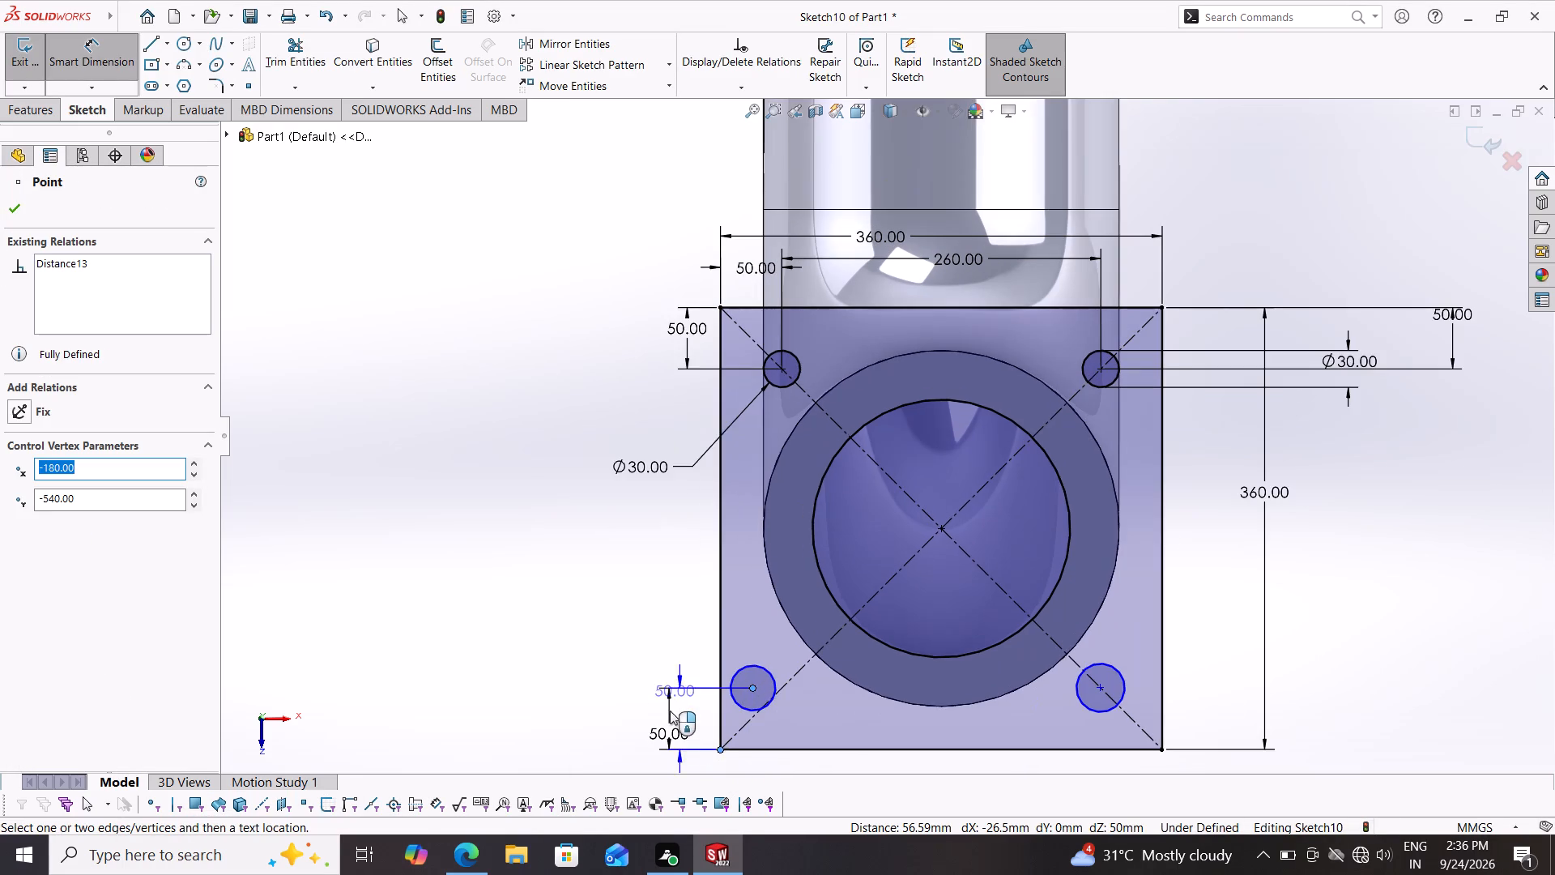
{"action": "scroll", "coordinate": [748, 741], "scroll_direction": "down", "scroll_amount": 3}
{"action": "left_click", "coordinate": [754, 749]}
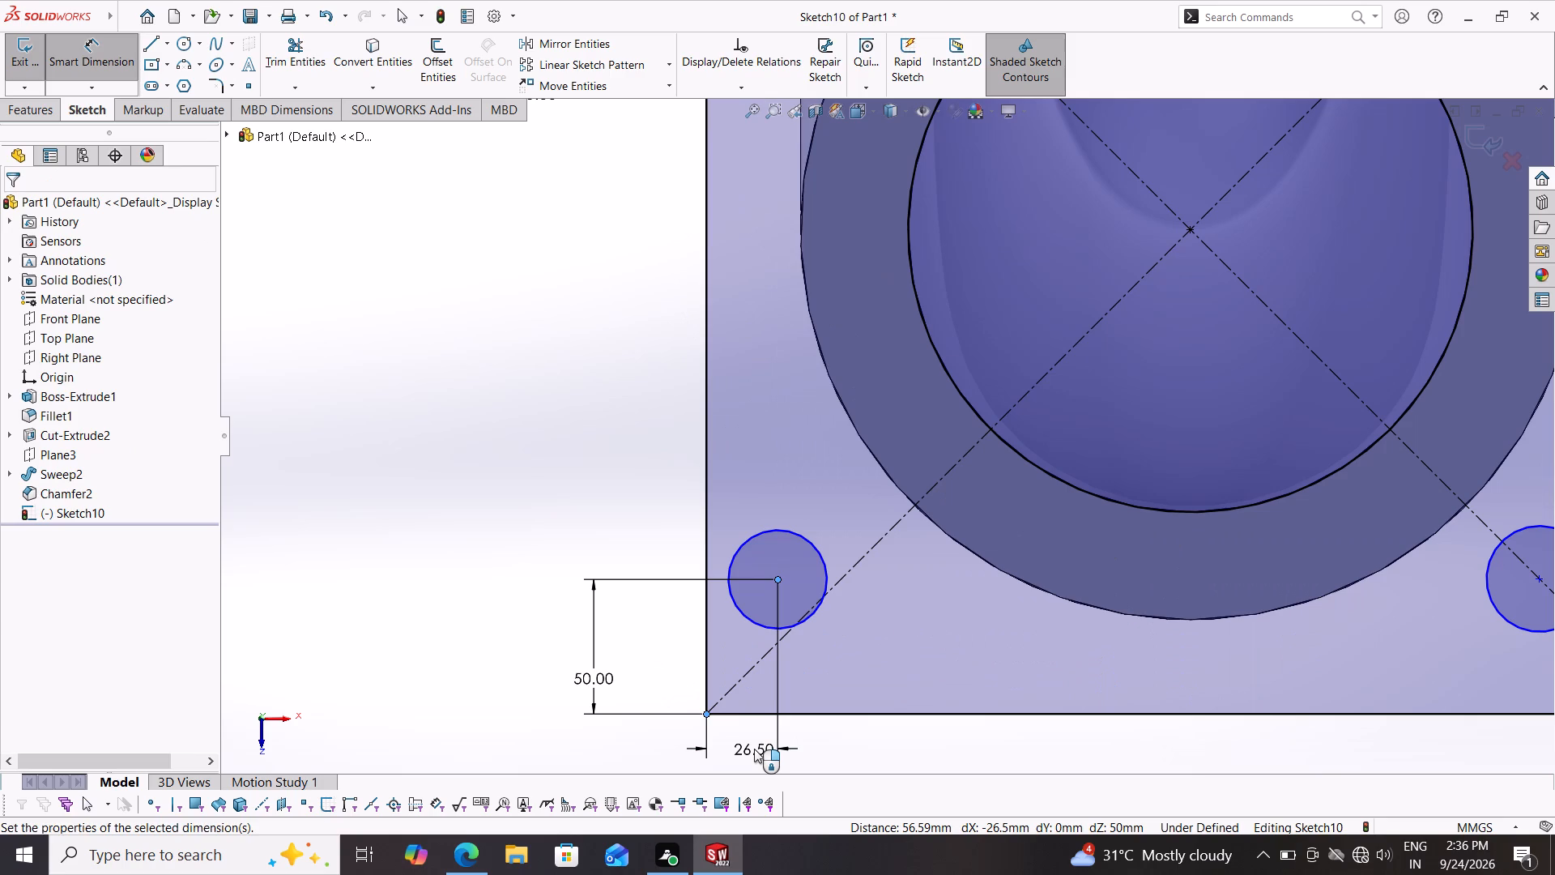
{"action": "type", "text": "50"}
{"action": "key", "text": "Return"}
Dimension the diameters of both lower bolt holes as 30 mm.
{"action": "scroll", "coordinate": [836, 709], "scroll_direction": "down", "scroll_amount": 2}
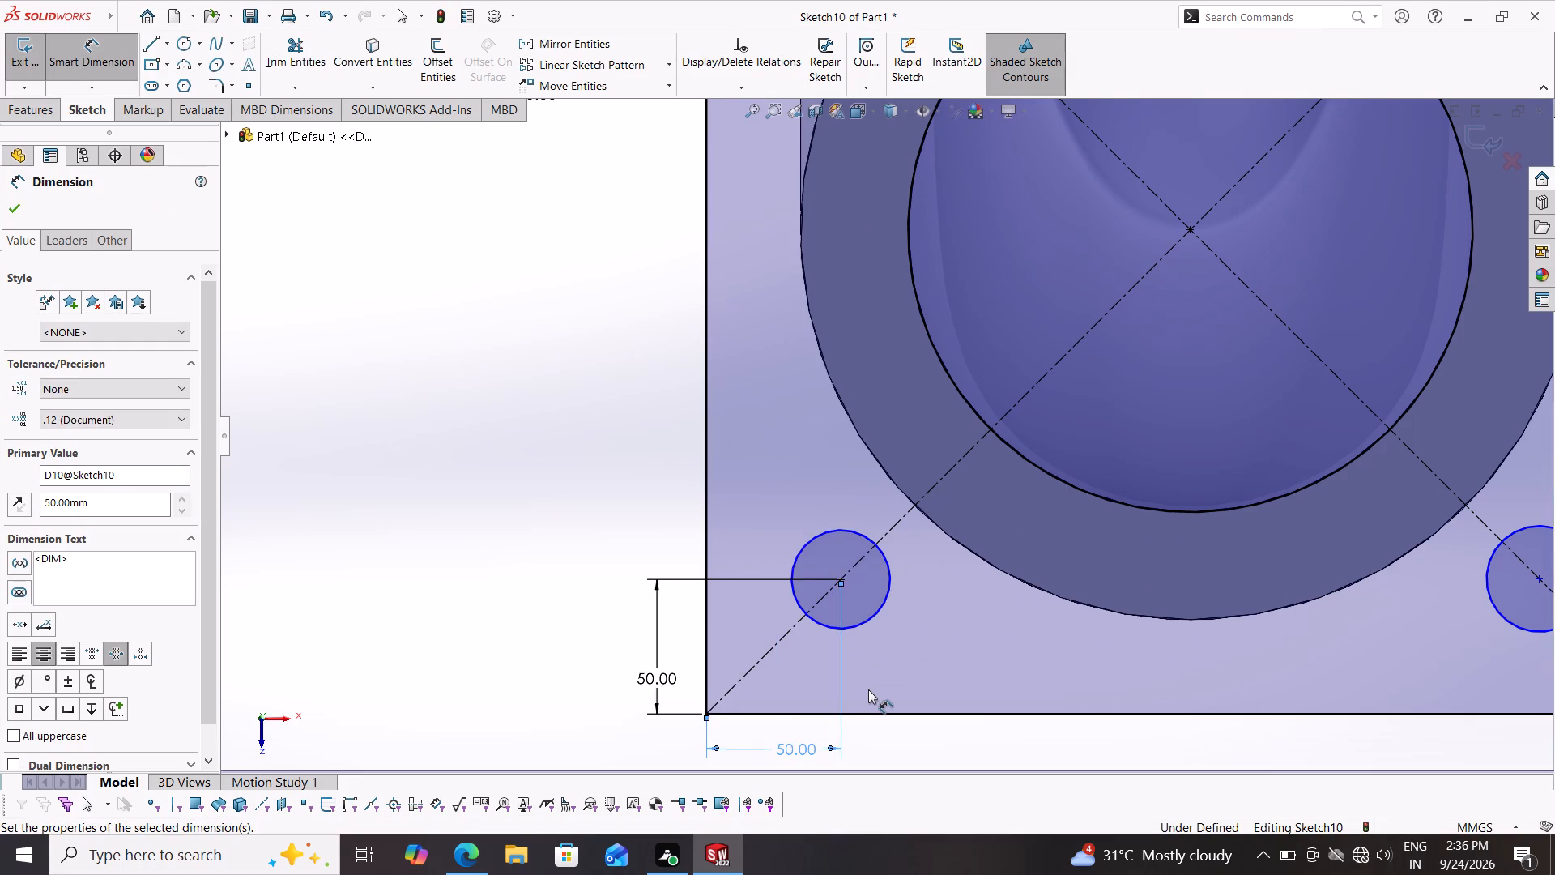
{"action": "scroll", "coordinate": [864, 690], "scroll_direction": "up", "scroll_amount": 5}
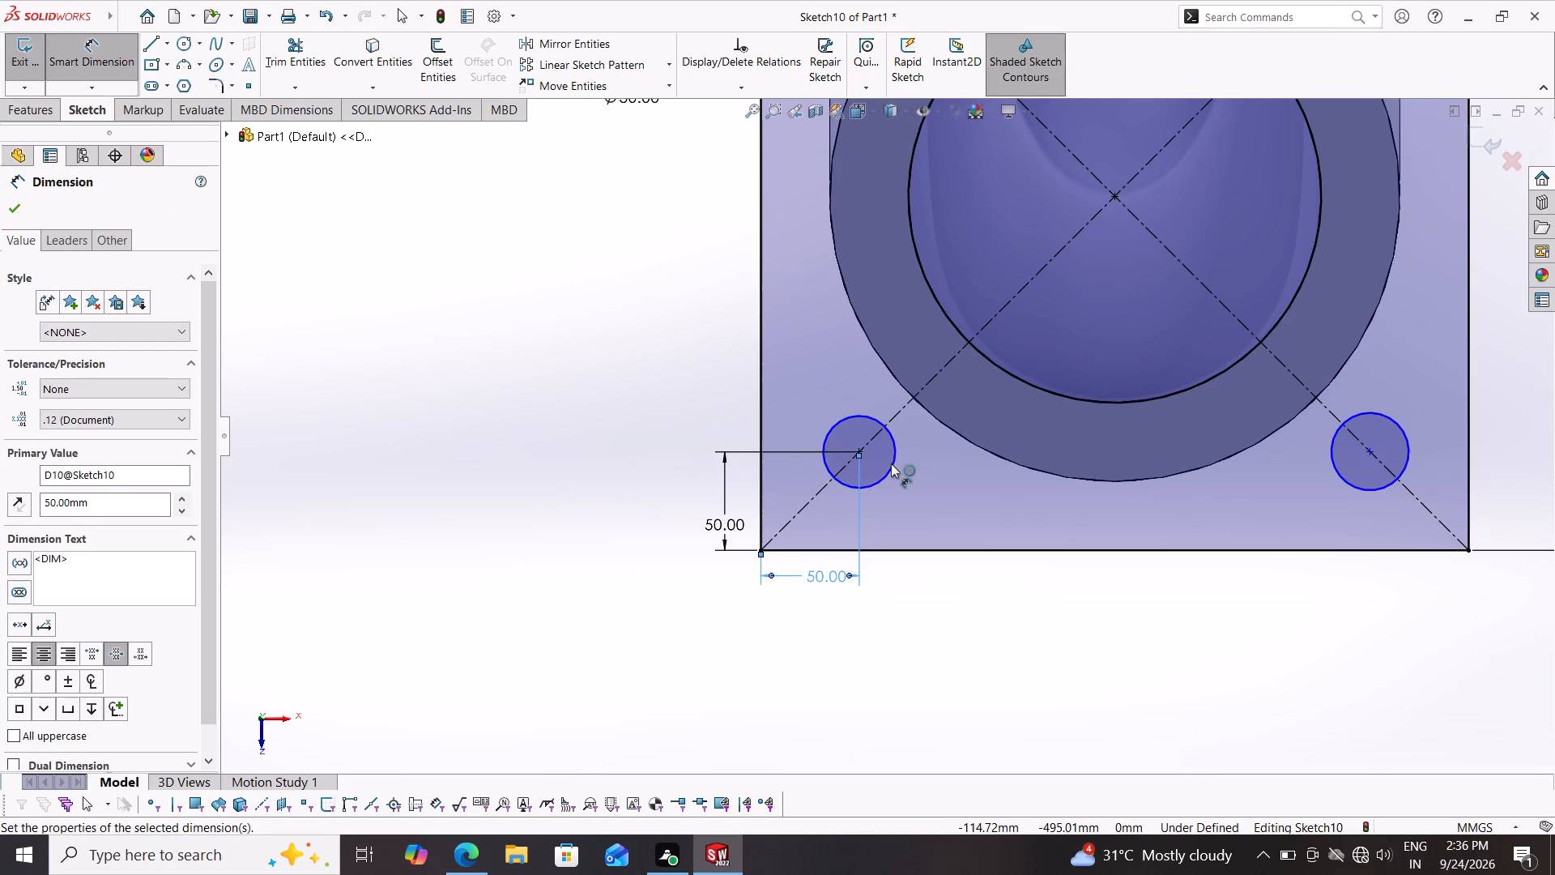
{"action": "left_click", "coordinate": [894, 468]}
{"action": "left_click", "coordinate": [913, 496]}
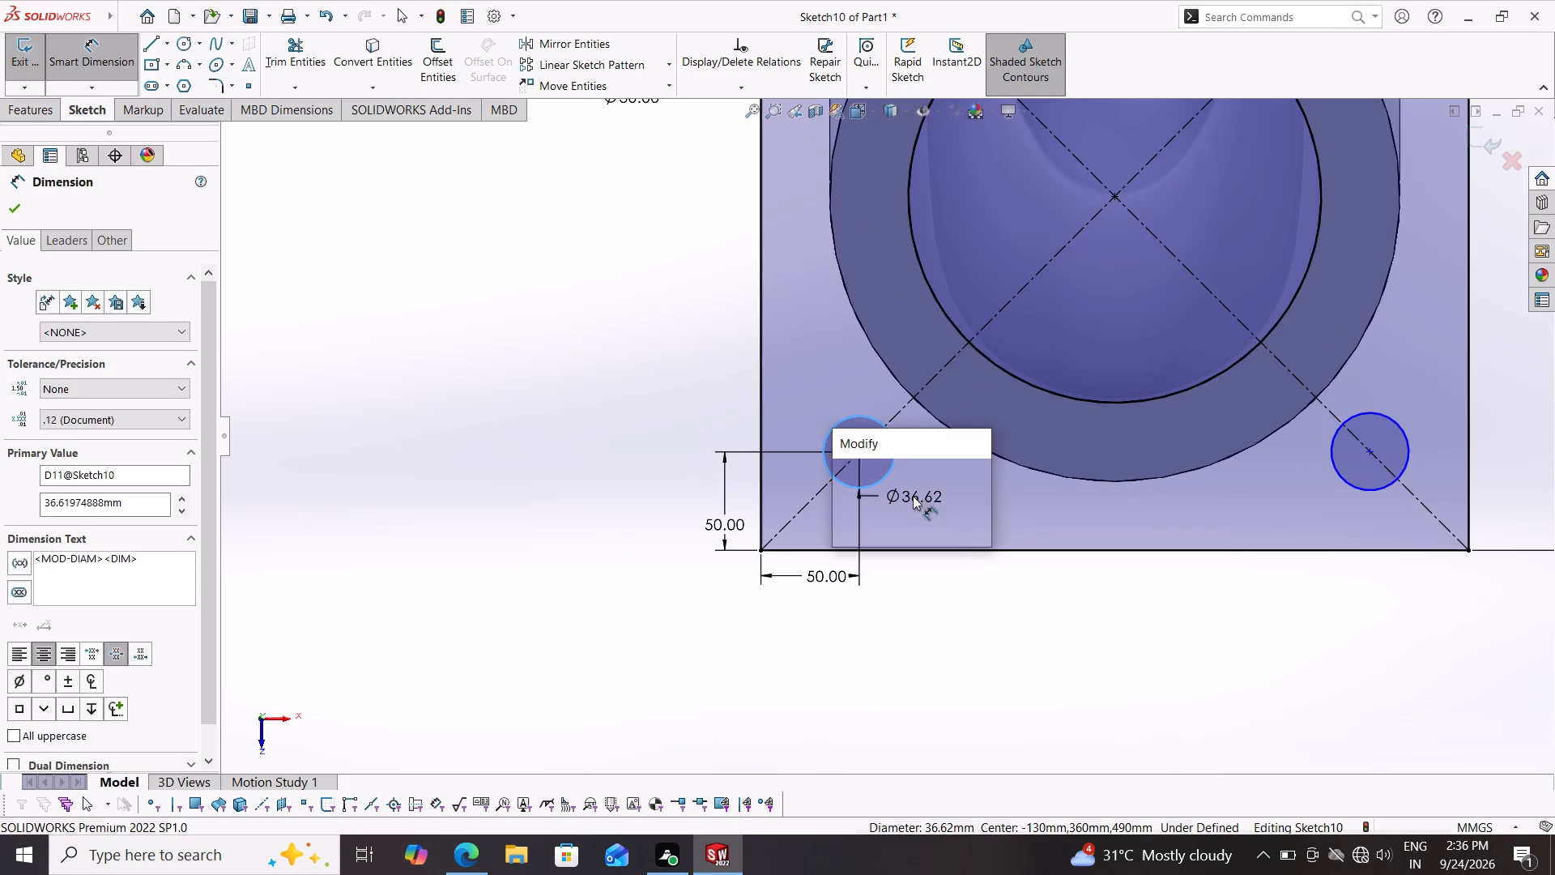
{"action": "type", "text": "30"}
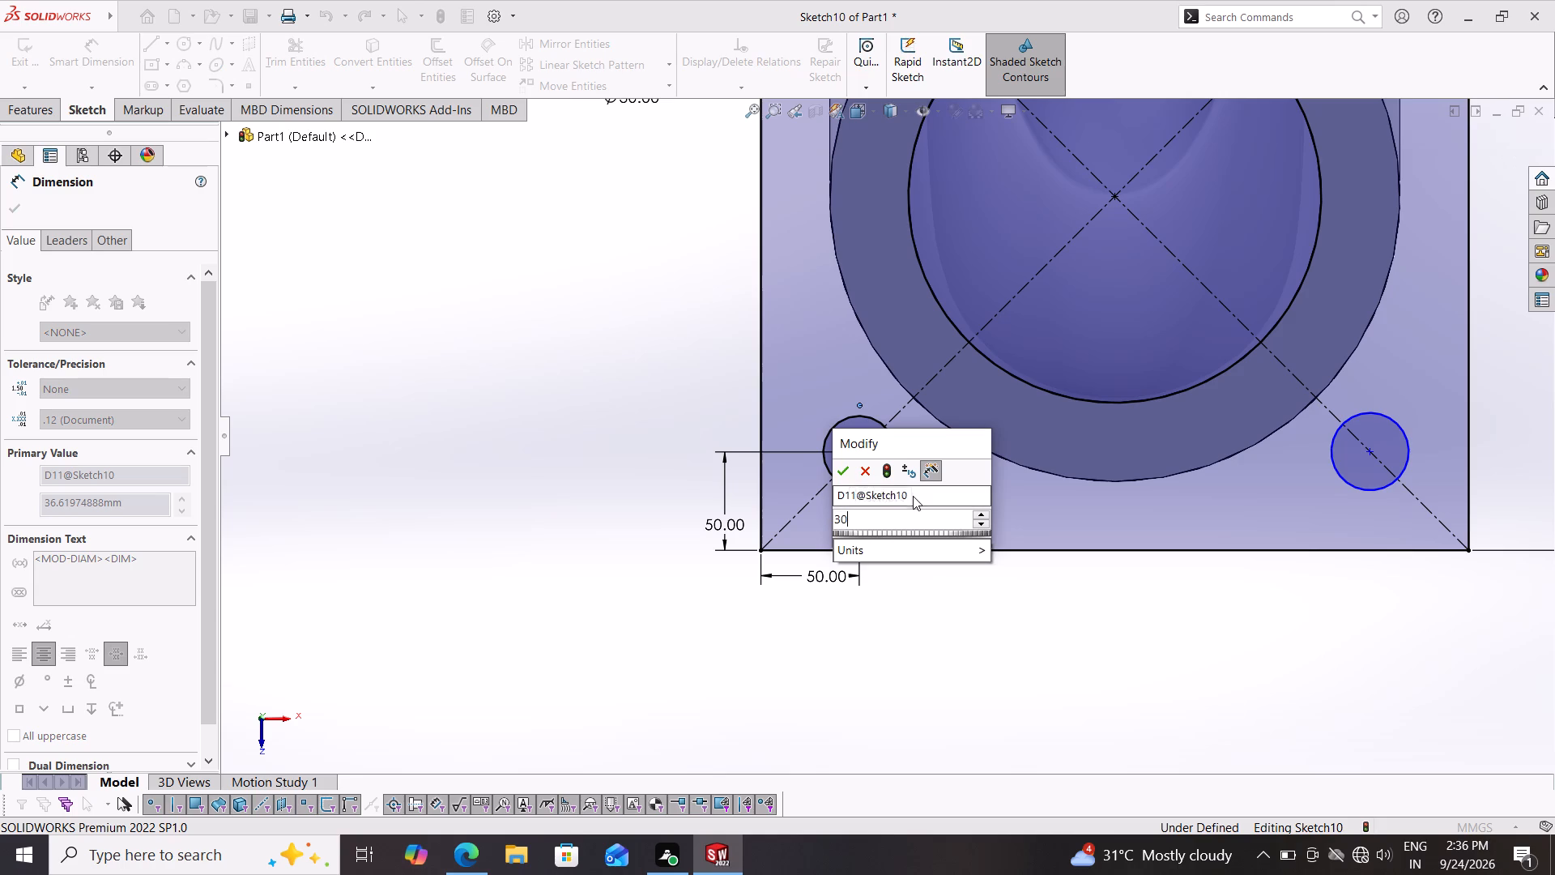
{"action": "key", "text": "Return"}
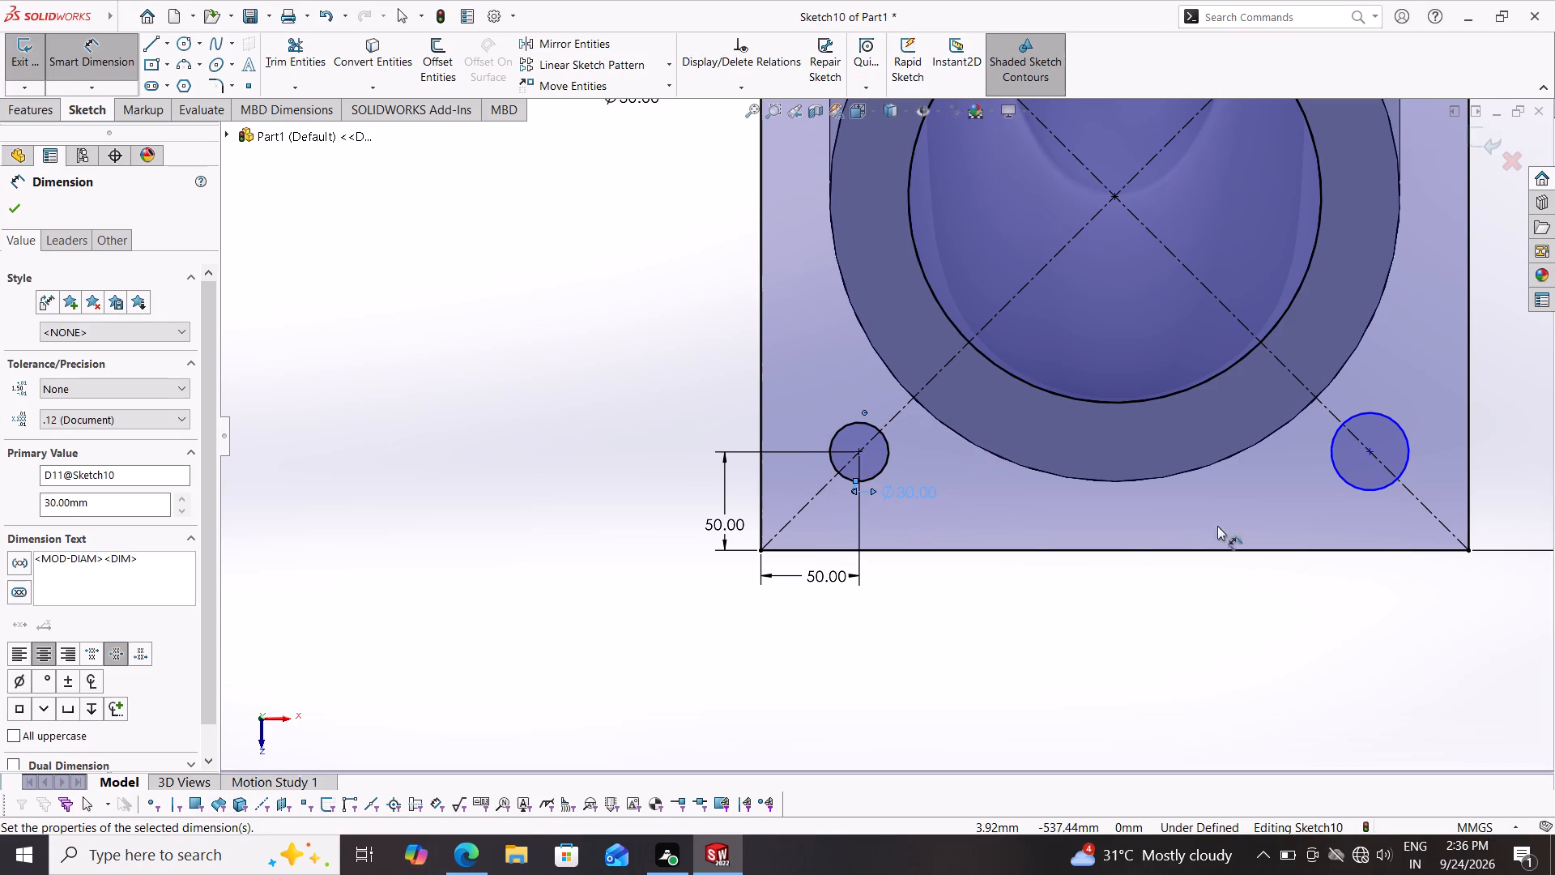
{"action": "left_click", "coordinate": [1375, 486]}
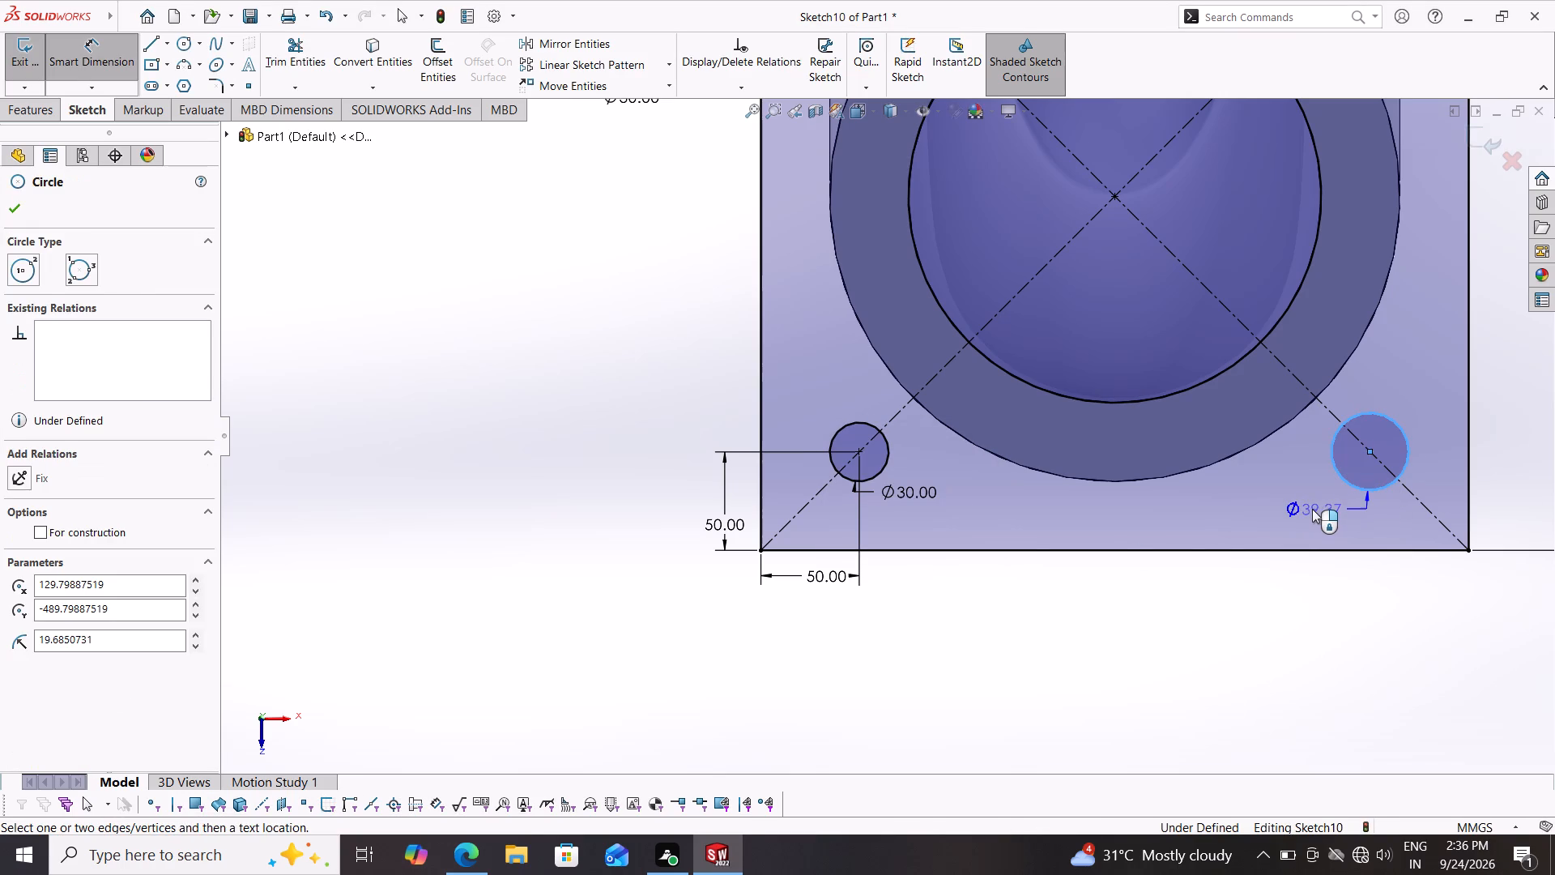
{"action": "left_click", "coordinate": [1312, 509]}
{"action": "type", "text": "30"}
{"action": "key", "text": "Return"}
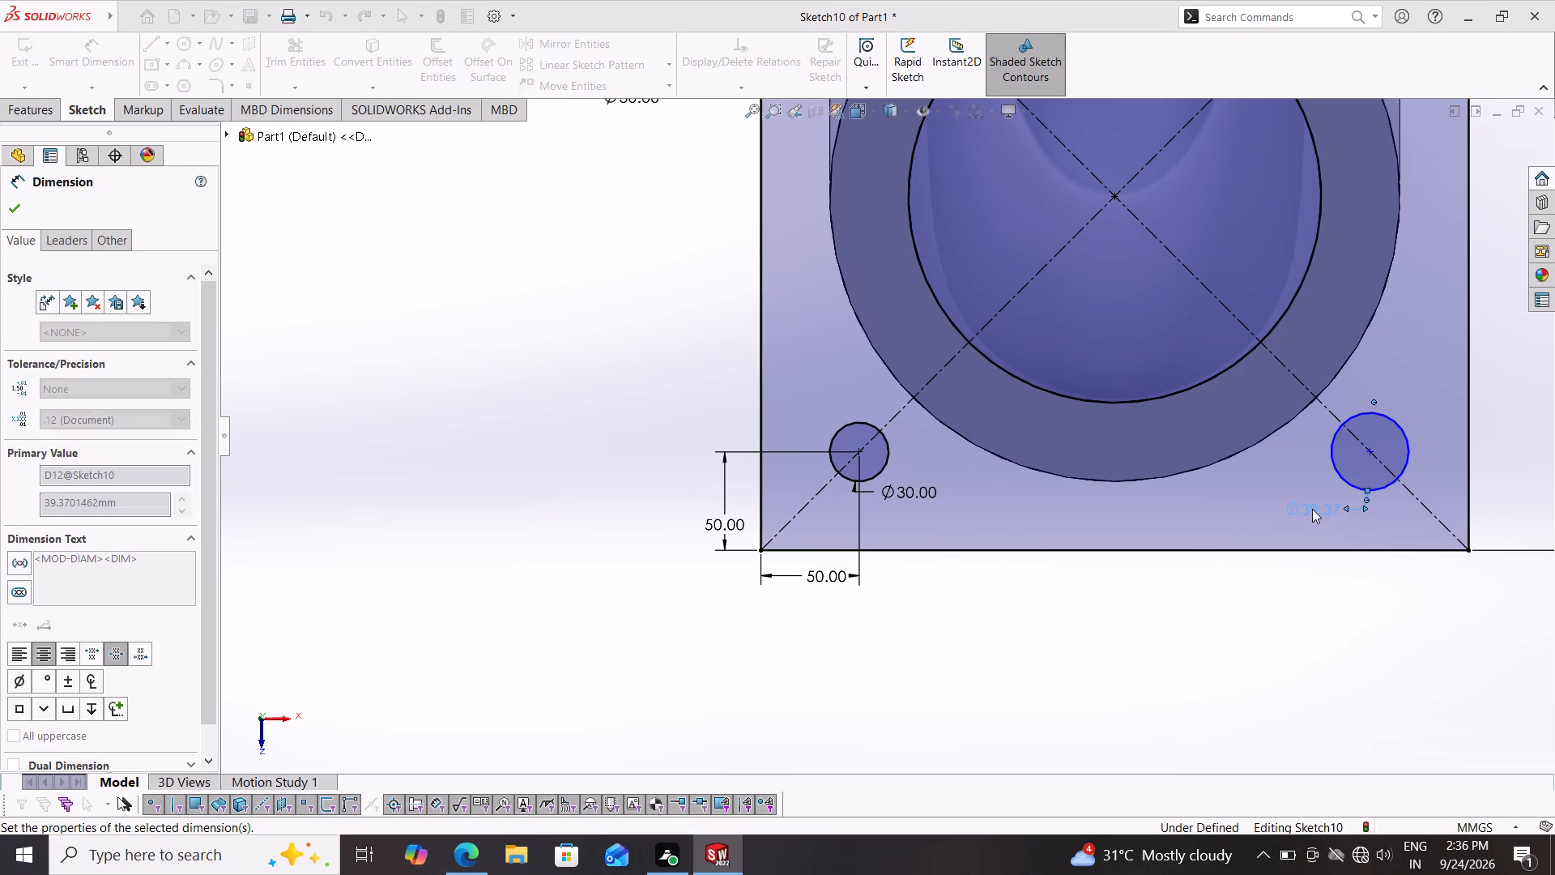
Dimension the horizontal spacing between the two lower bolt-hole centres as 260 mm.
{"action": "left_click_drag", "start_coordinate": [858, 449], "coordinate": [867, 446]}
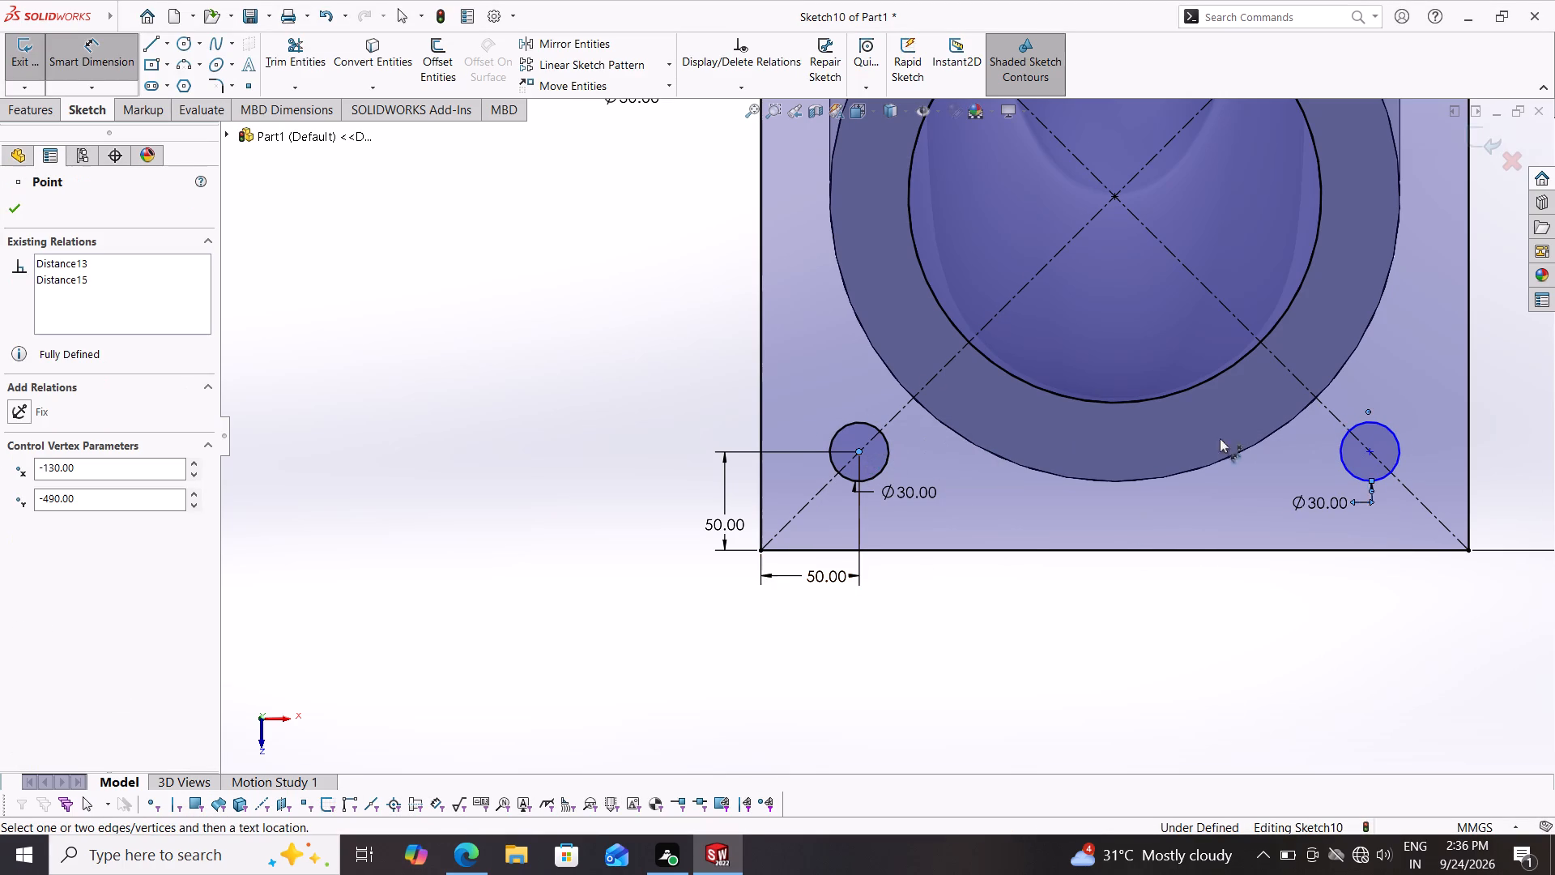
{"action": "left_click", "coordinate": [1370, 450]}
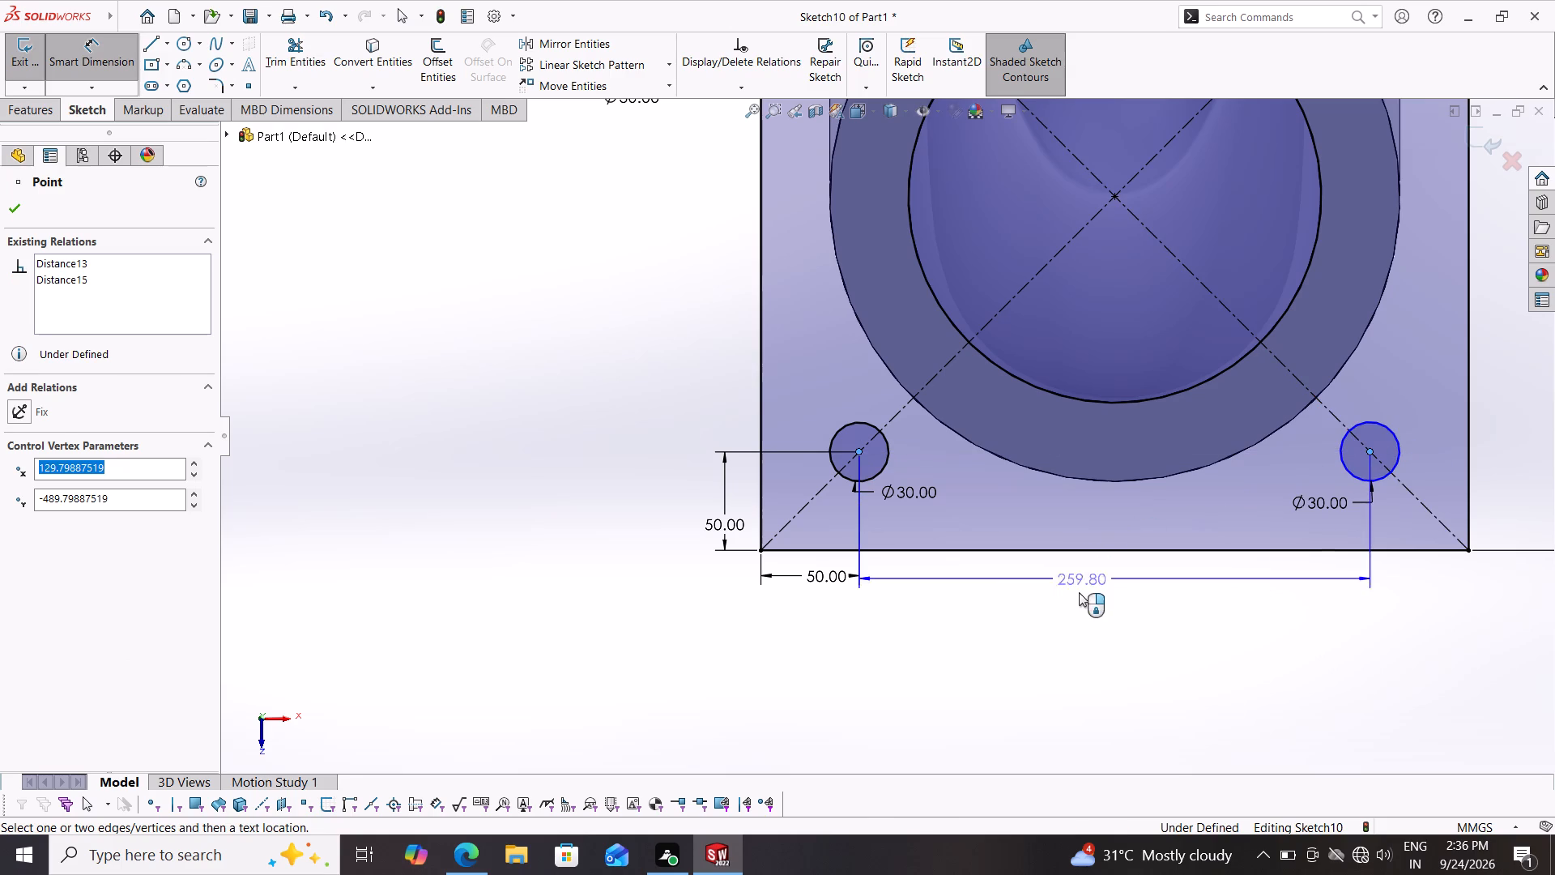
{"action": "left_click", "coordinate": [1078, 599]}
{"action": "type", "text": "260"}
{"action": "key", "text": "Return"}
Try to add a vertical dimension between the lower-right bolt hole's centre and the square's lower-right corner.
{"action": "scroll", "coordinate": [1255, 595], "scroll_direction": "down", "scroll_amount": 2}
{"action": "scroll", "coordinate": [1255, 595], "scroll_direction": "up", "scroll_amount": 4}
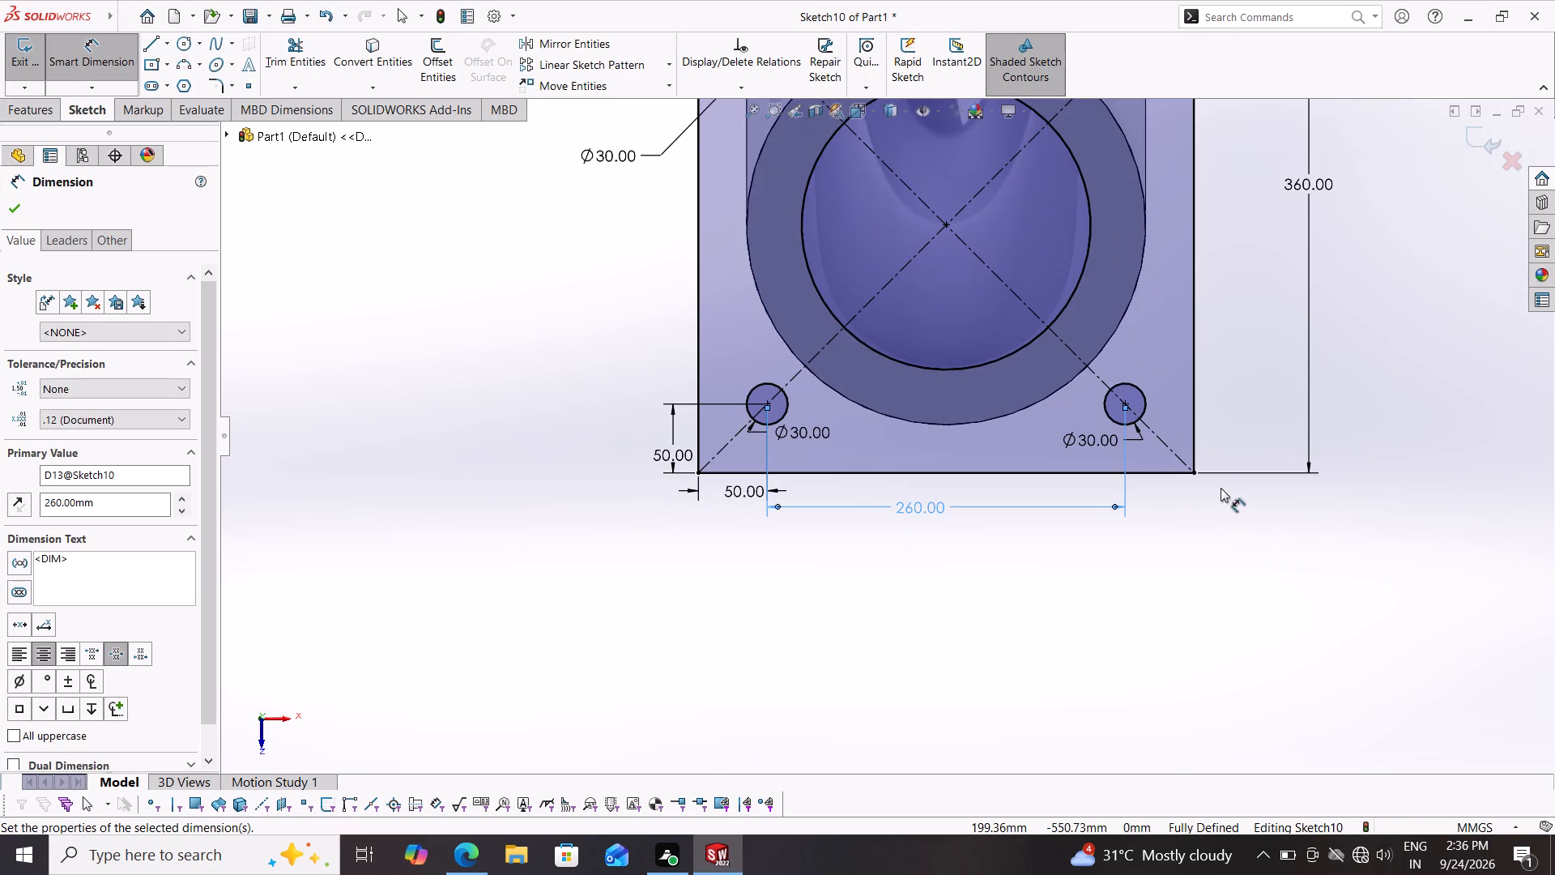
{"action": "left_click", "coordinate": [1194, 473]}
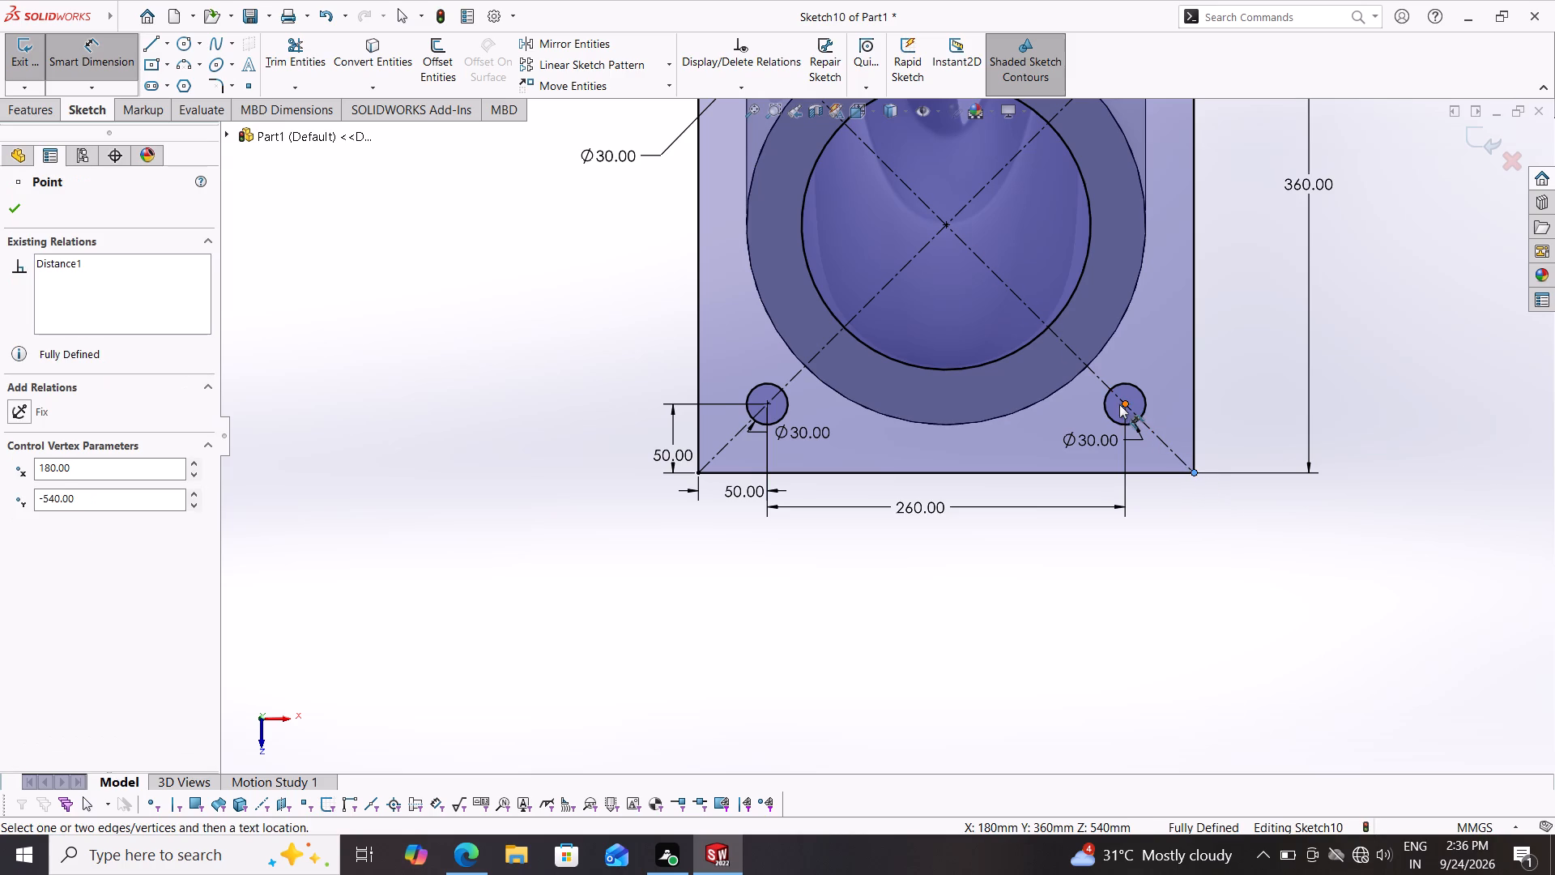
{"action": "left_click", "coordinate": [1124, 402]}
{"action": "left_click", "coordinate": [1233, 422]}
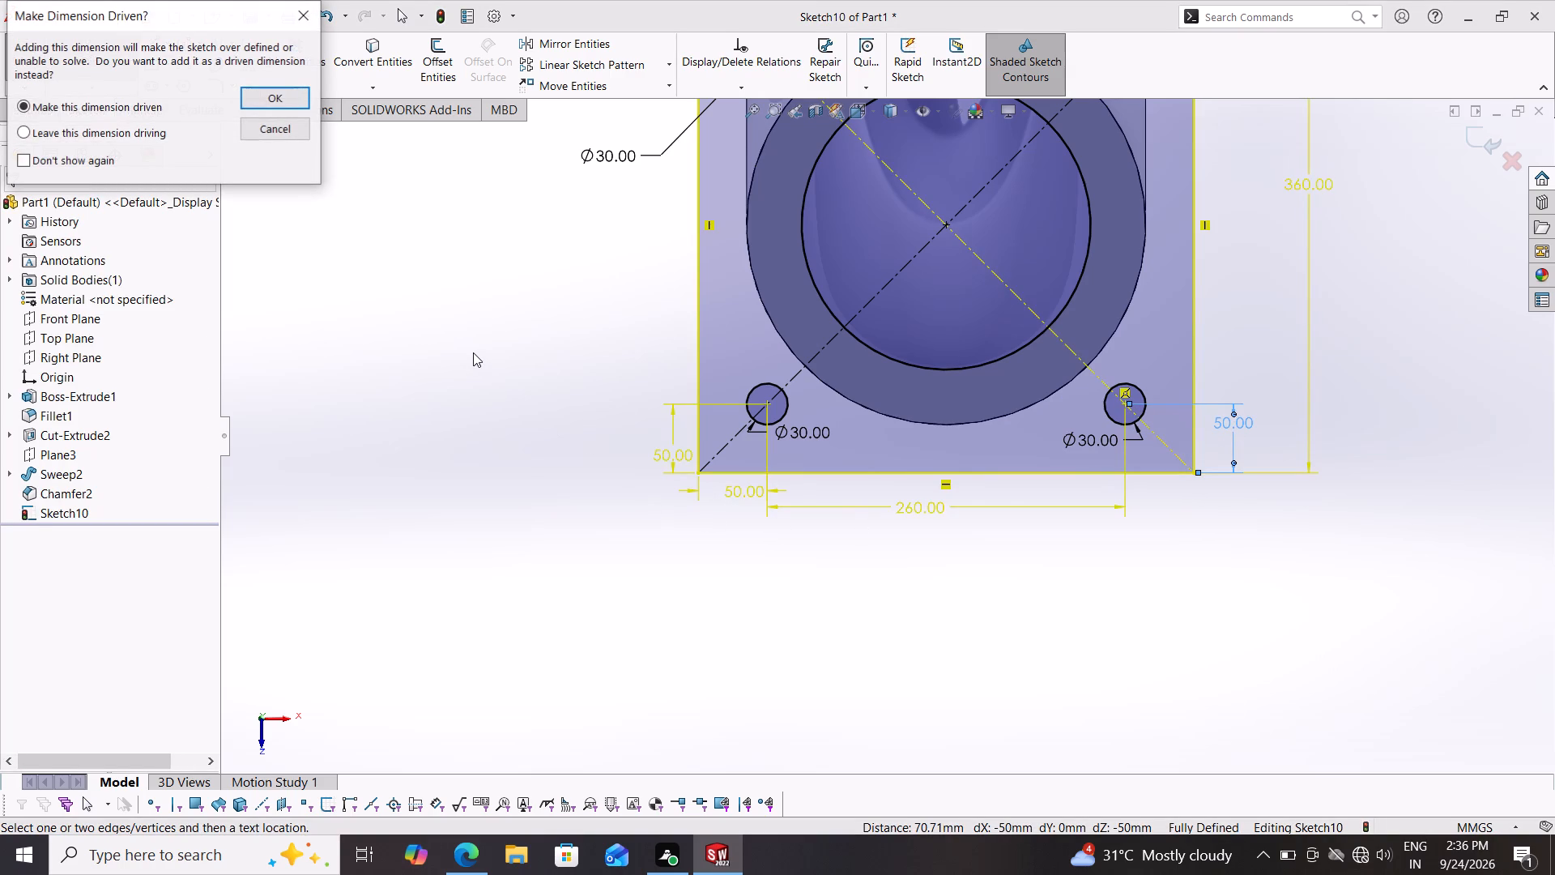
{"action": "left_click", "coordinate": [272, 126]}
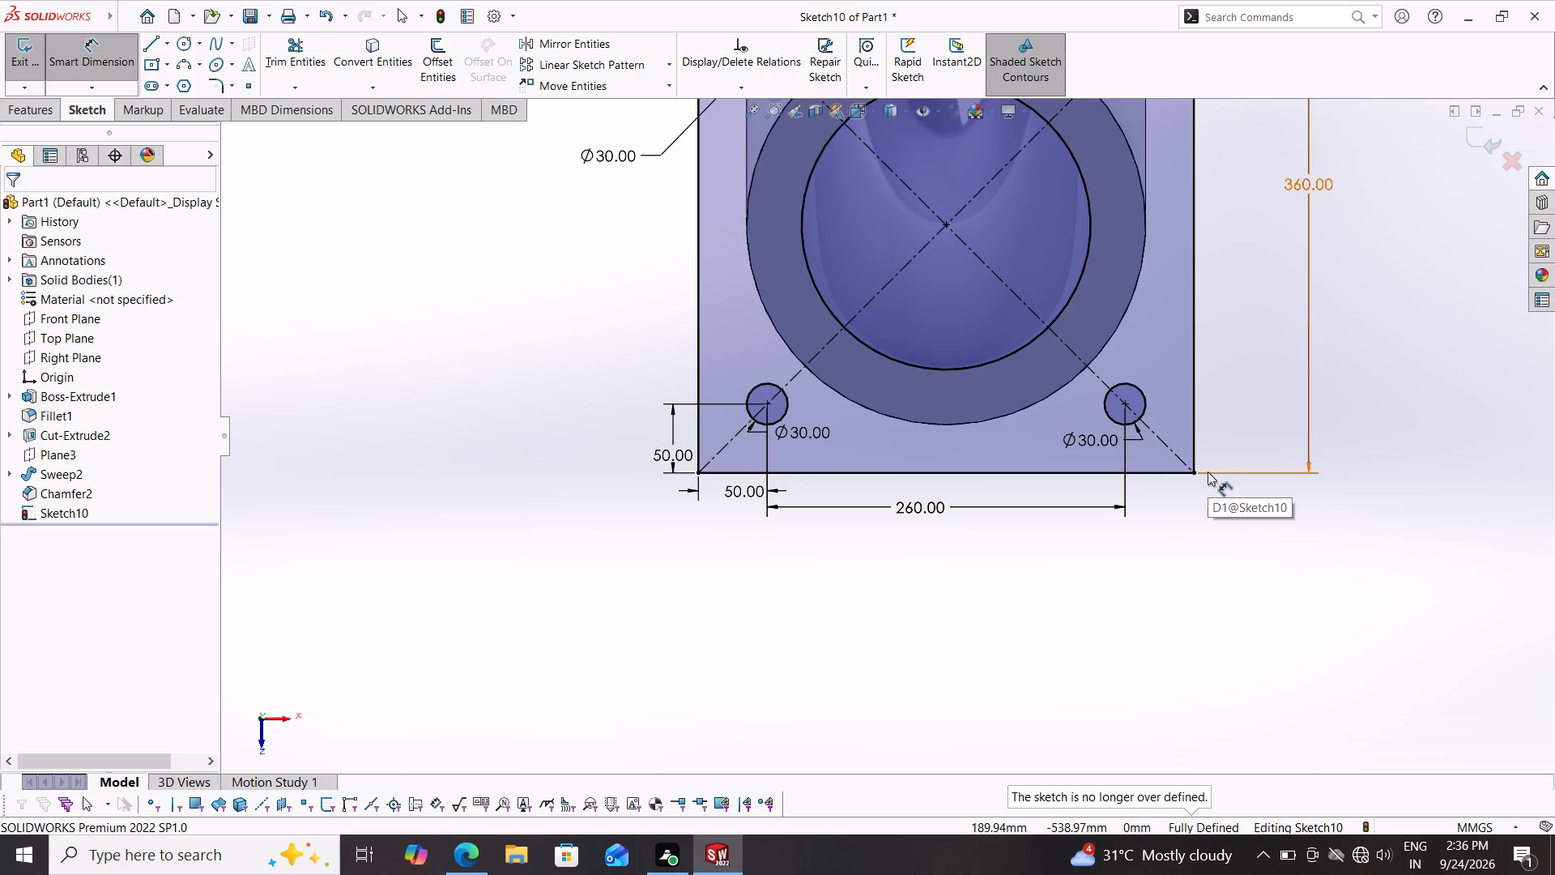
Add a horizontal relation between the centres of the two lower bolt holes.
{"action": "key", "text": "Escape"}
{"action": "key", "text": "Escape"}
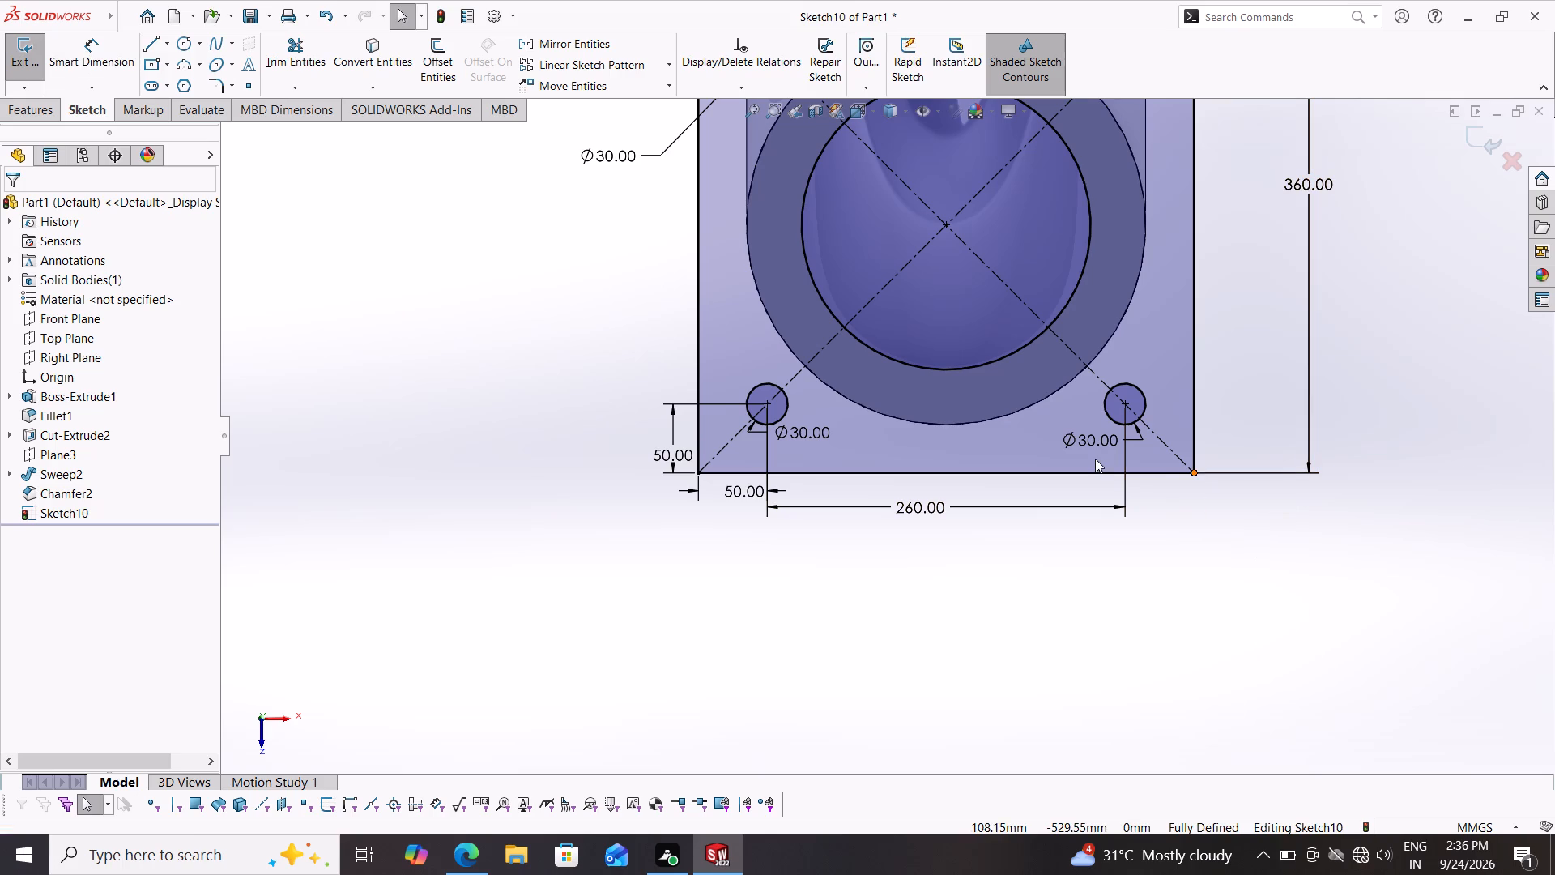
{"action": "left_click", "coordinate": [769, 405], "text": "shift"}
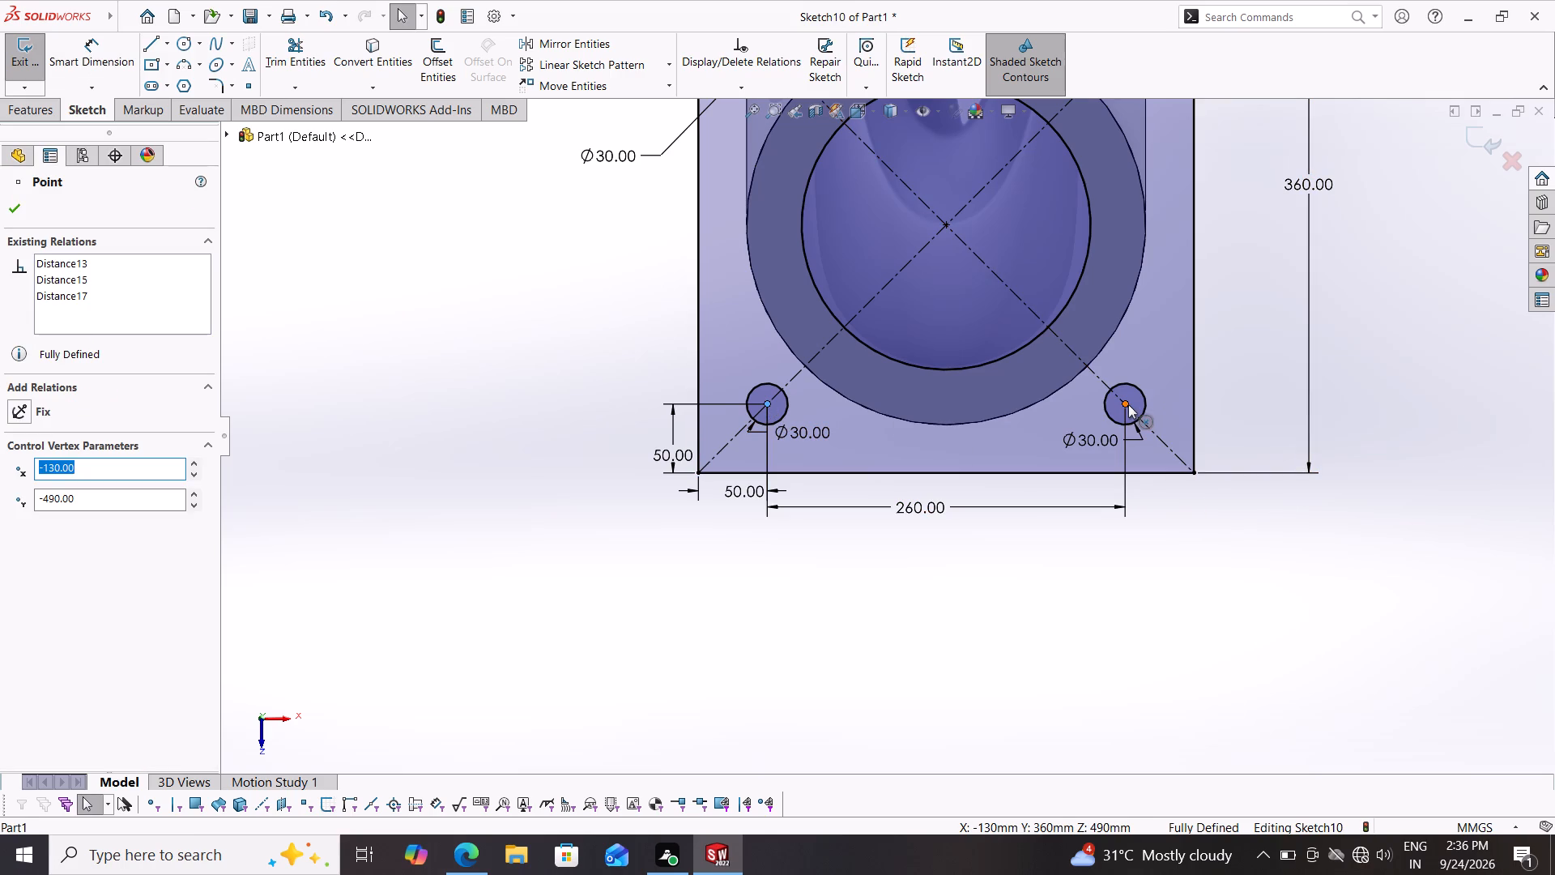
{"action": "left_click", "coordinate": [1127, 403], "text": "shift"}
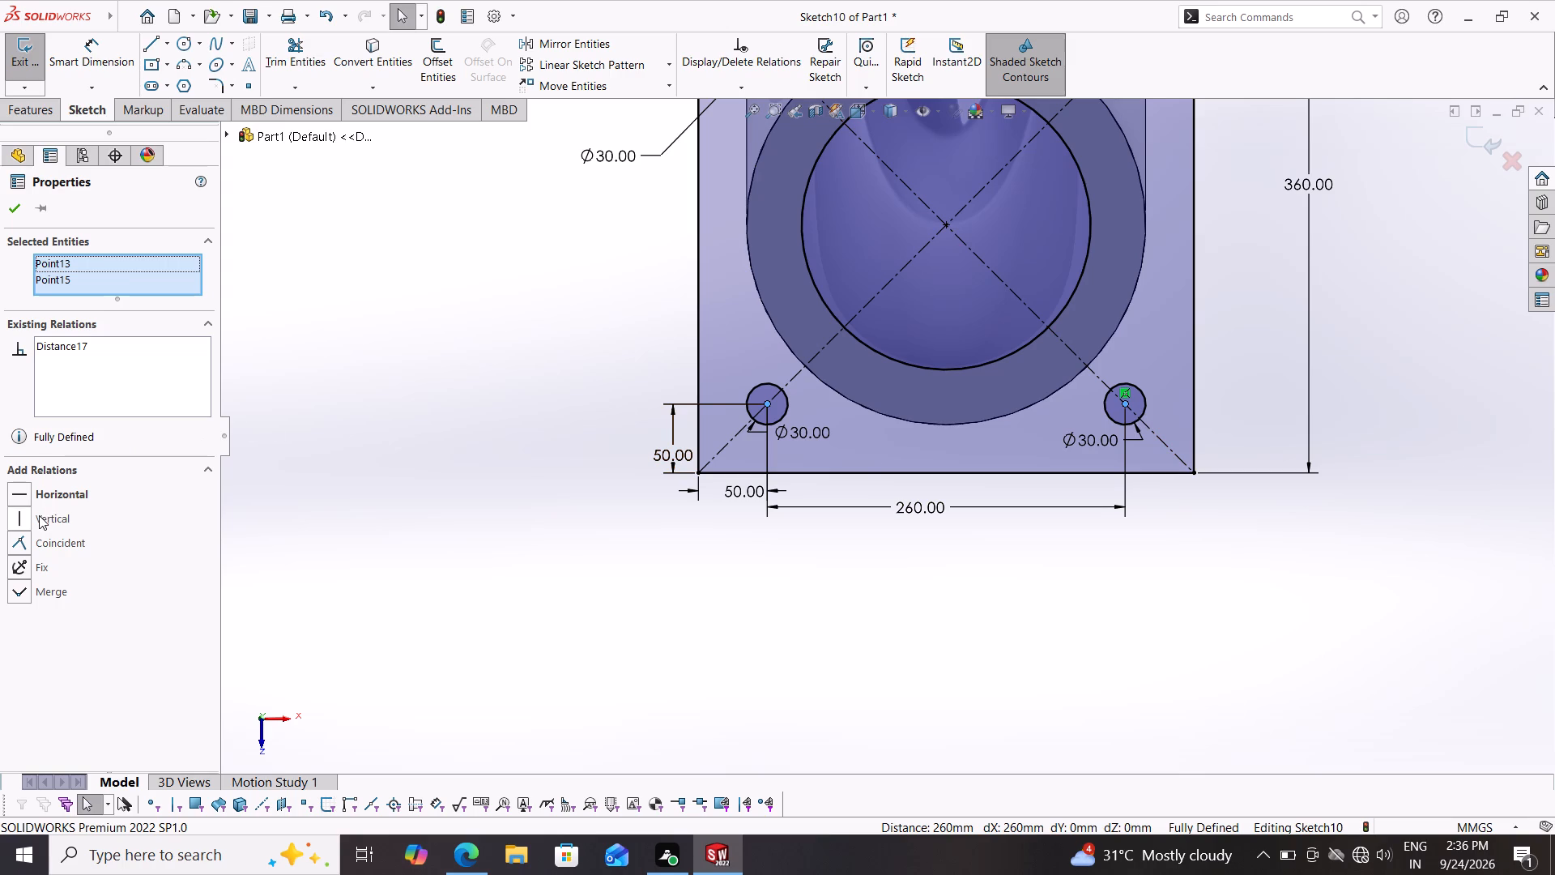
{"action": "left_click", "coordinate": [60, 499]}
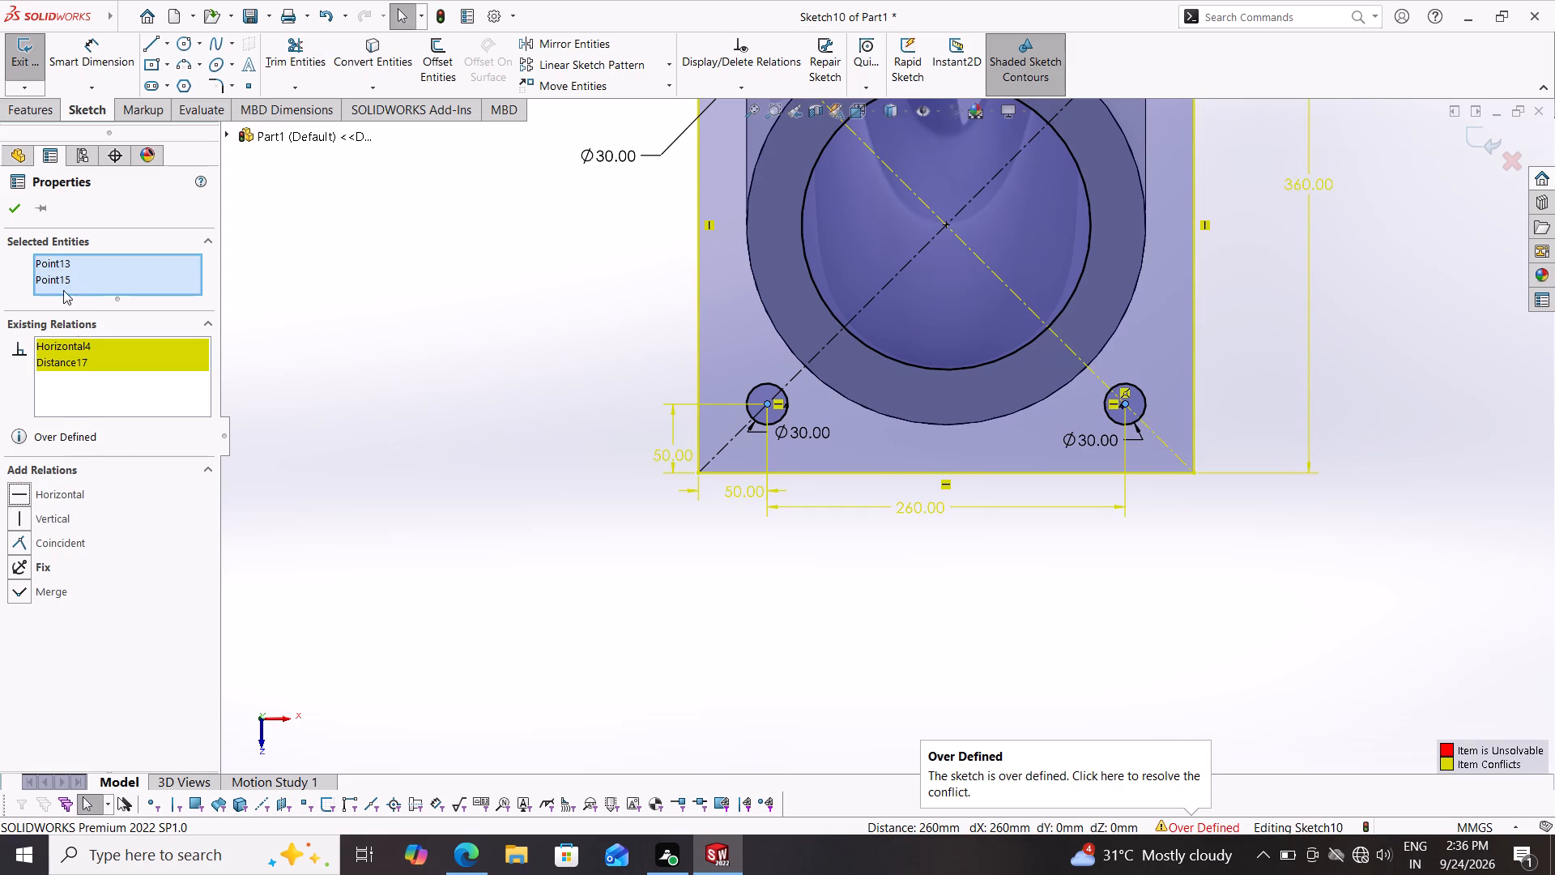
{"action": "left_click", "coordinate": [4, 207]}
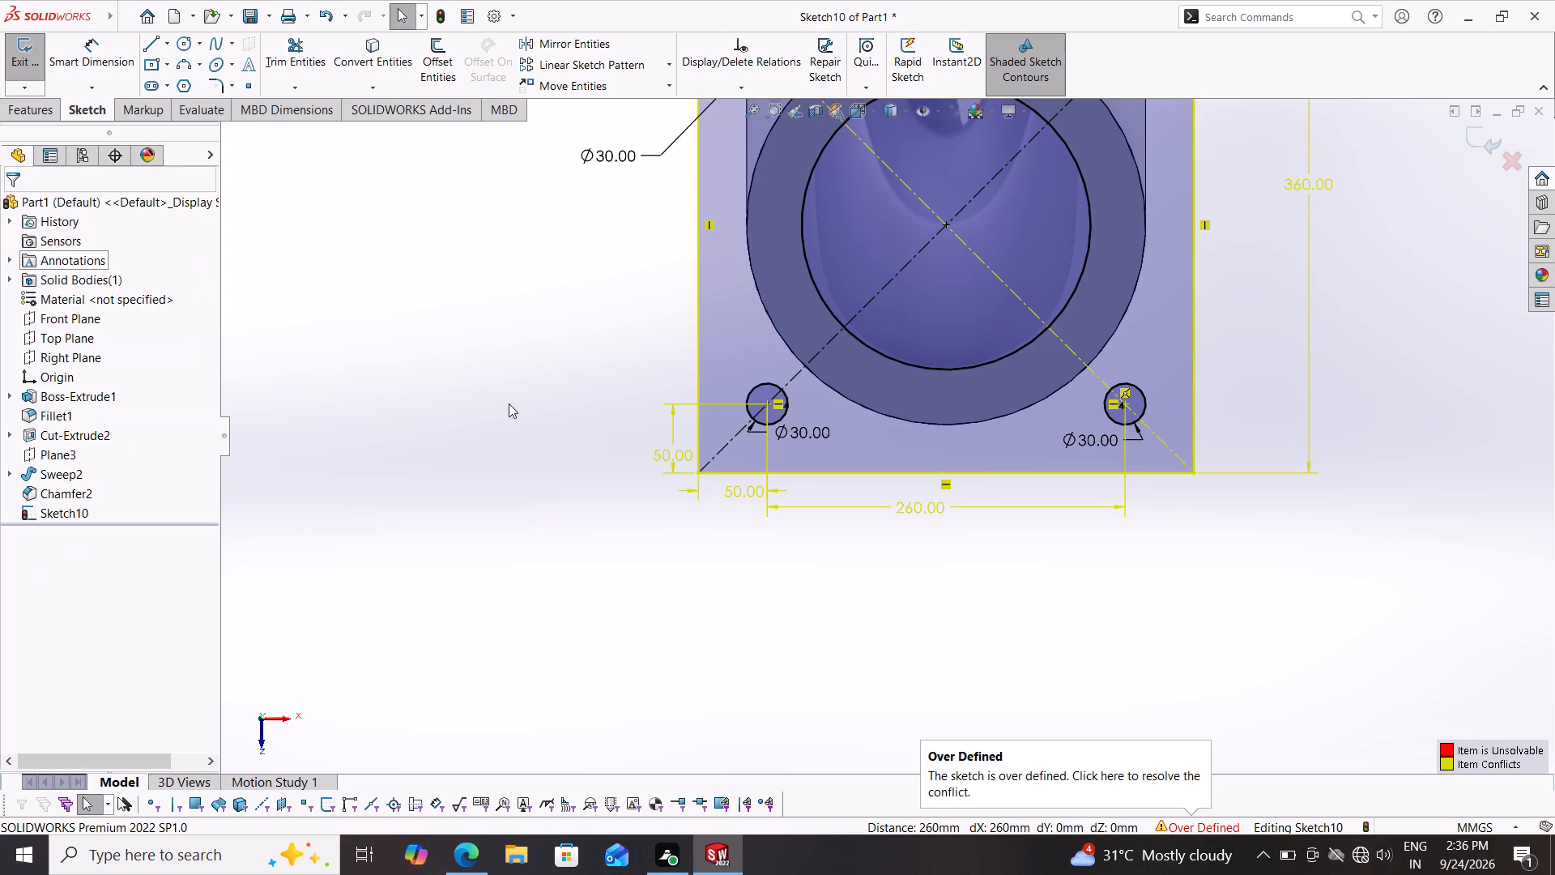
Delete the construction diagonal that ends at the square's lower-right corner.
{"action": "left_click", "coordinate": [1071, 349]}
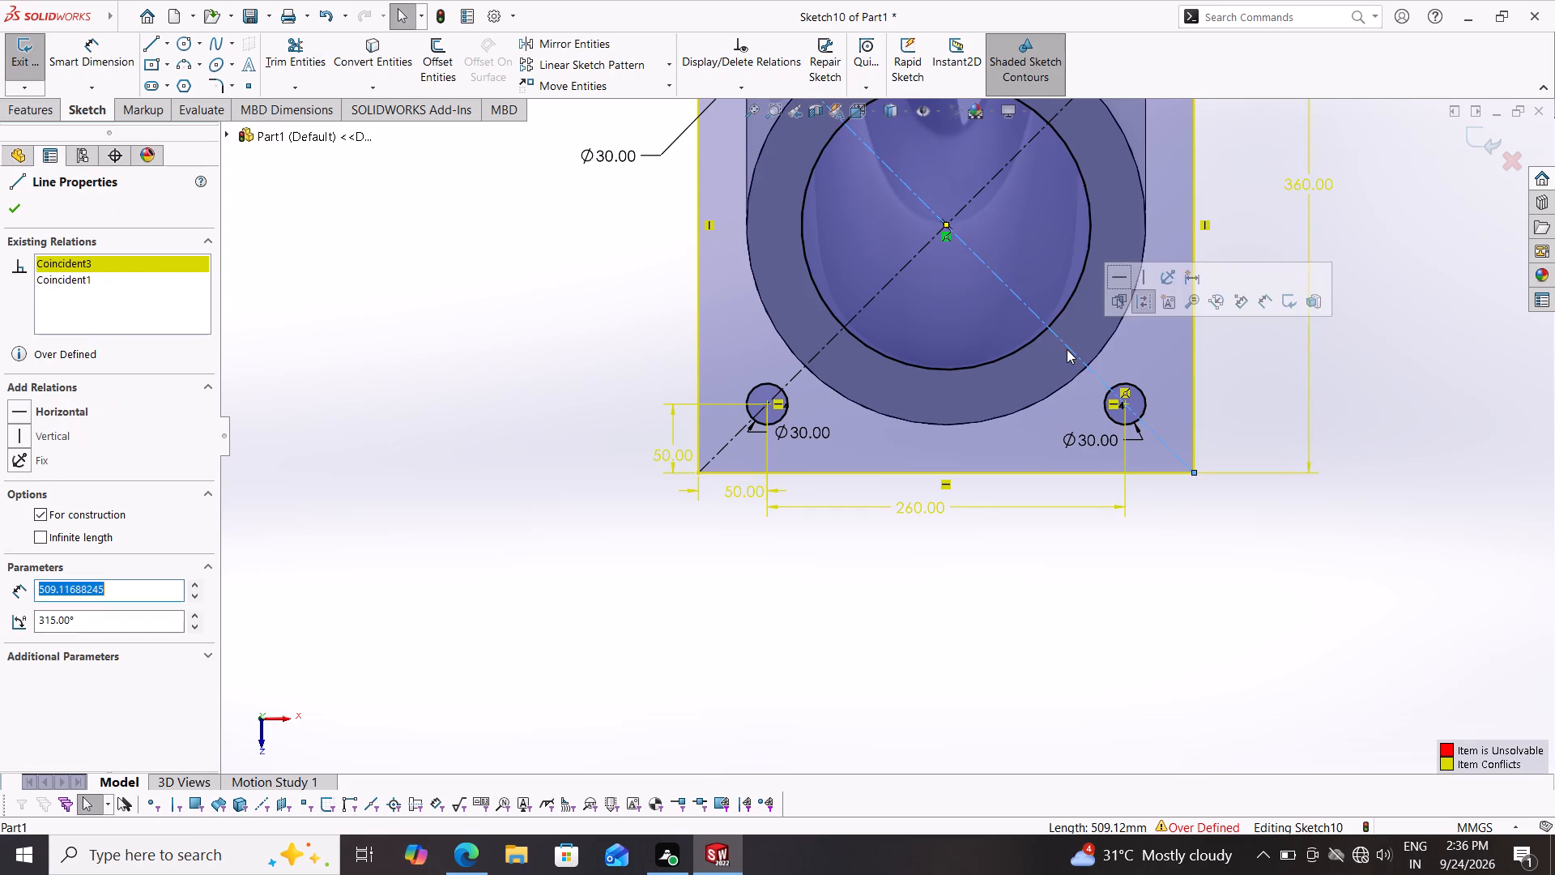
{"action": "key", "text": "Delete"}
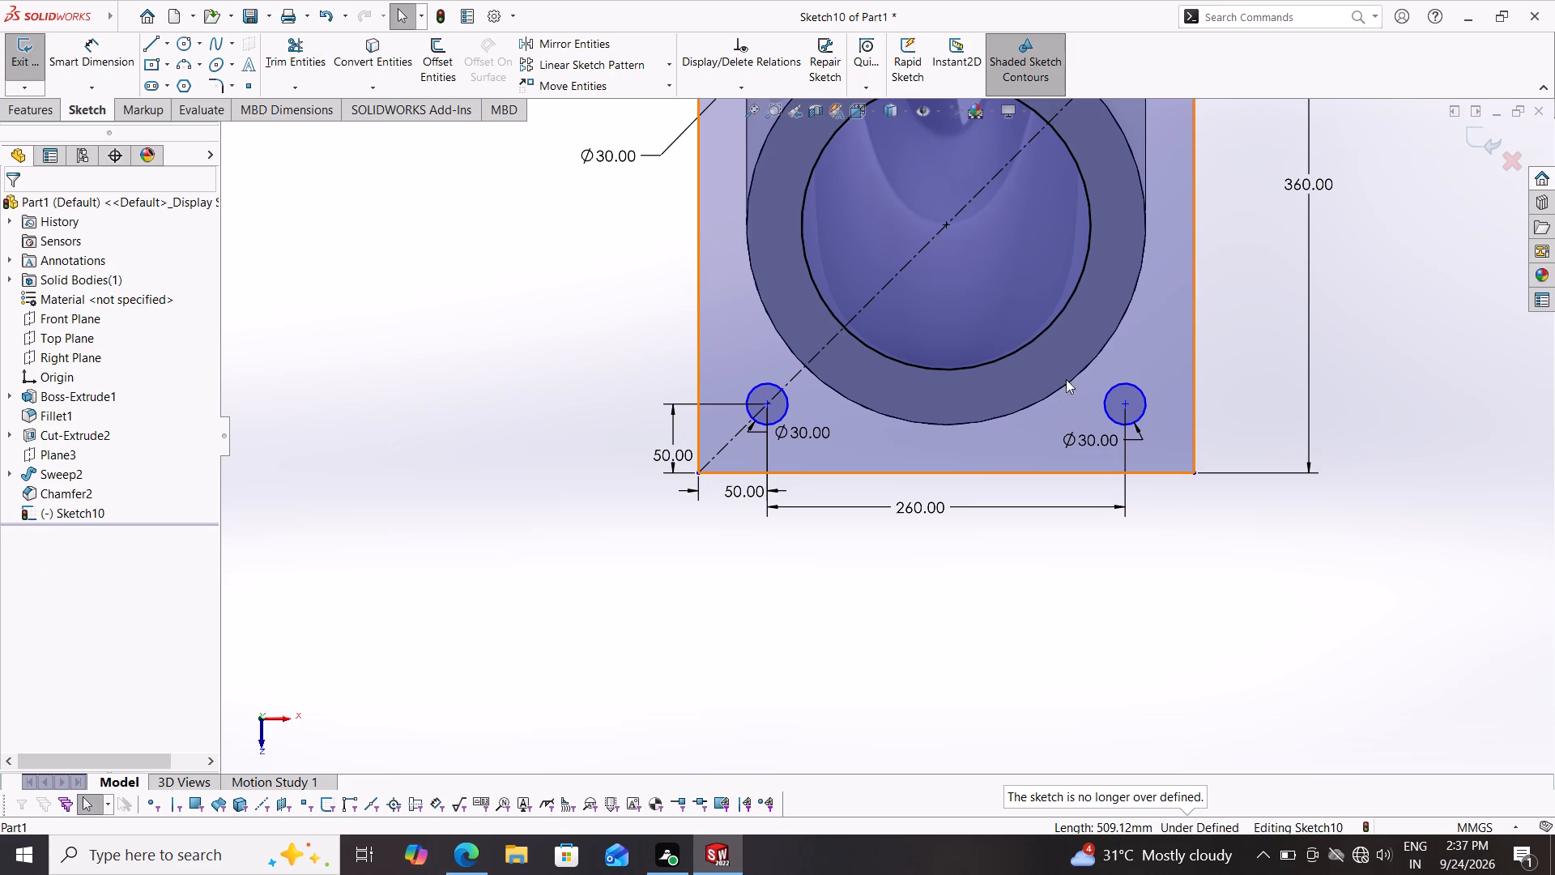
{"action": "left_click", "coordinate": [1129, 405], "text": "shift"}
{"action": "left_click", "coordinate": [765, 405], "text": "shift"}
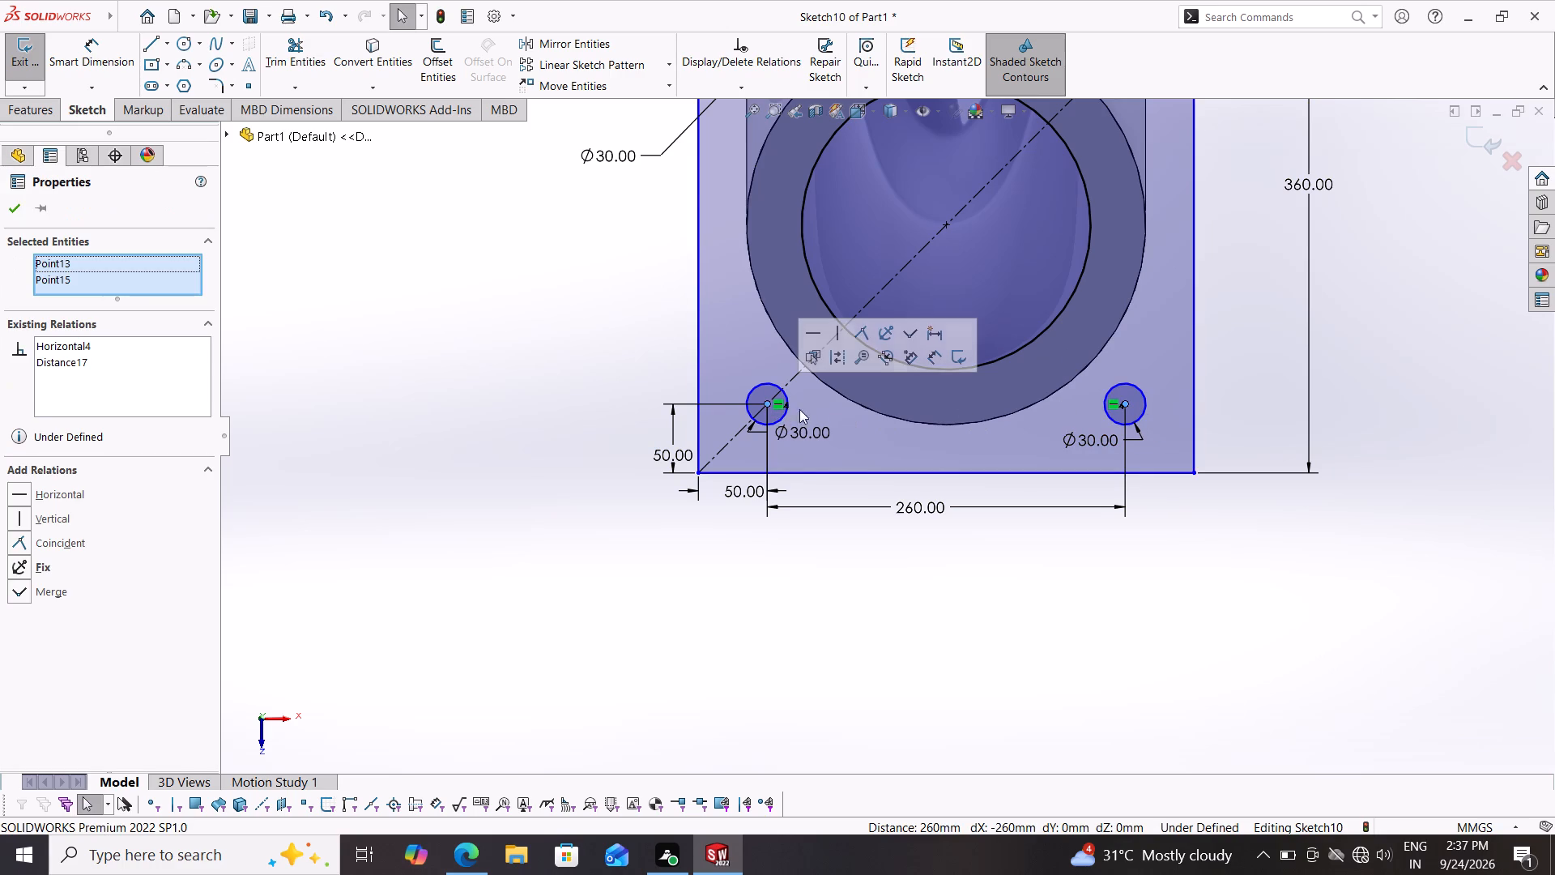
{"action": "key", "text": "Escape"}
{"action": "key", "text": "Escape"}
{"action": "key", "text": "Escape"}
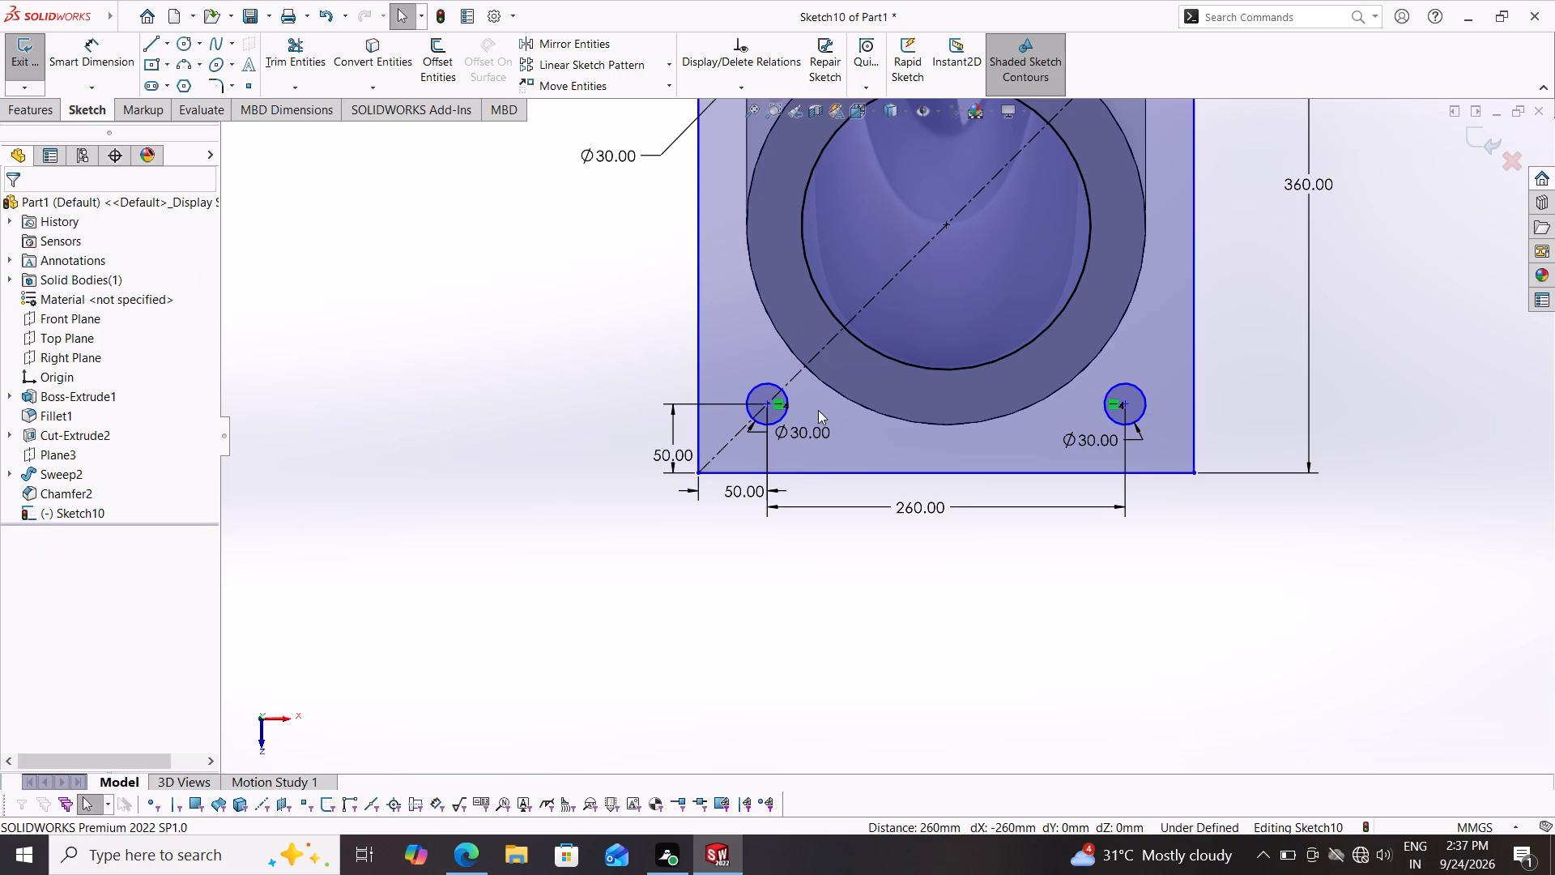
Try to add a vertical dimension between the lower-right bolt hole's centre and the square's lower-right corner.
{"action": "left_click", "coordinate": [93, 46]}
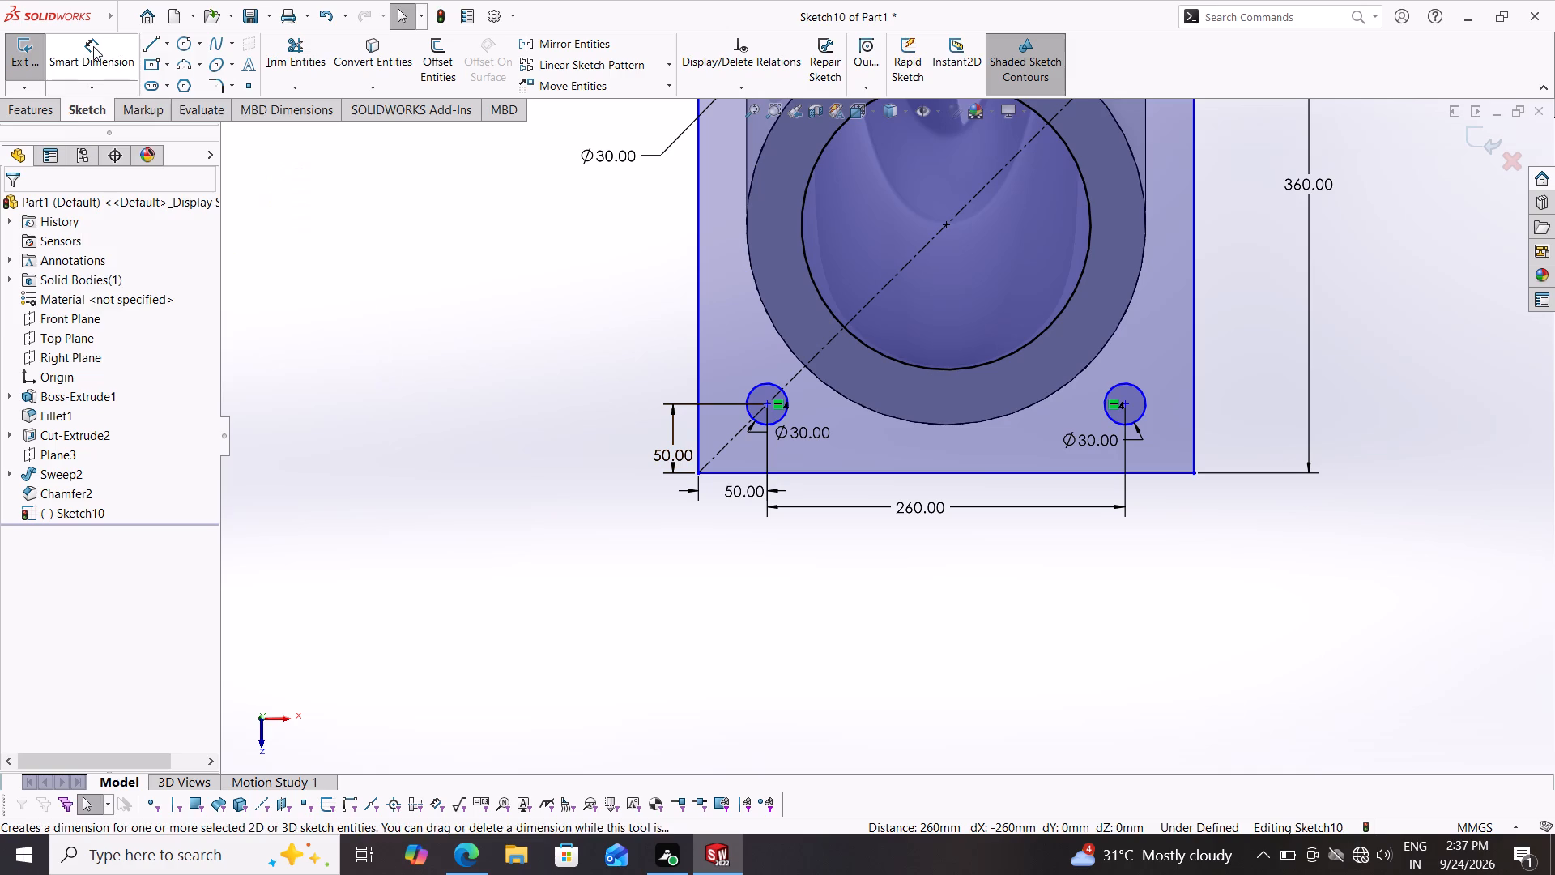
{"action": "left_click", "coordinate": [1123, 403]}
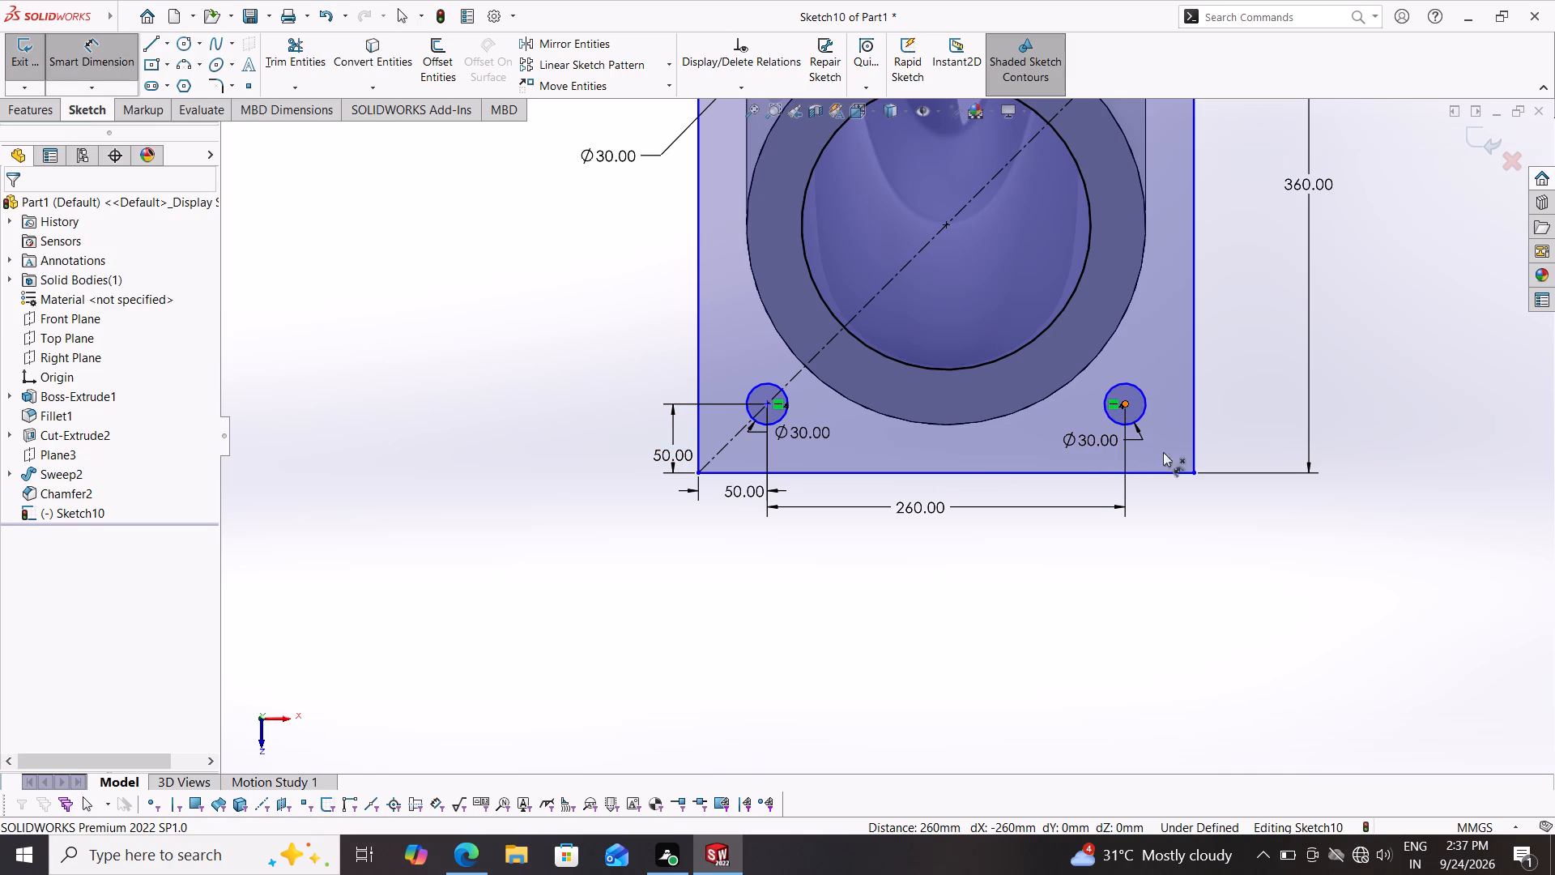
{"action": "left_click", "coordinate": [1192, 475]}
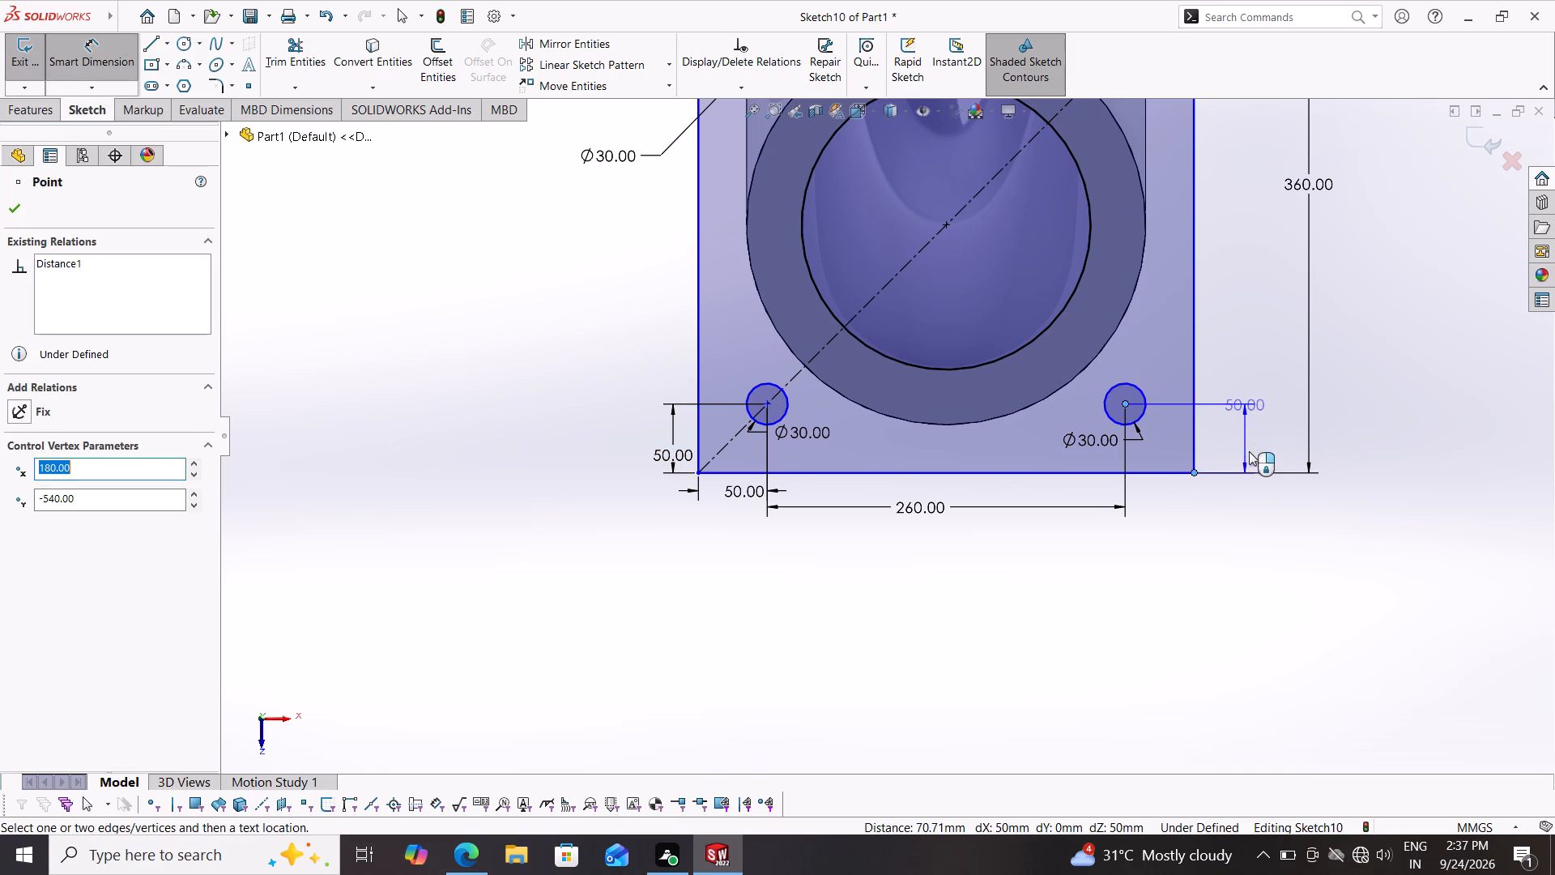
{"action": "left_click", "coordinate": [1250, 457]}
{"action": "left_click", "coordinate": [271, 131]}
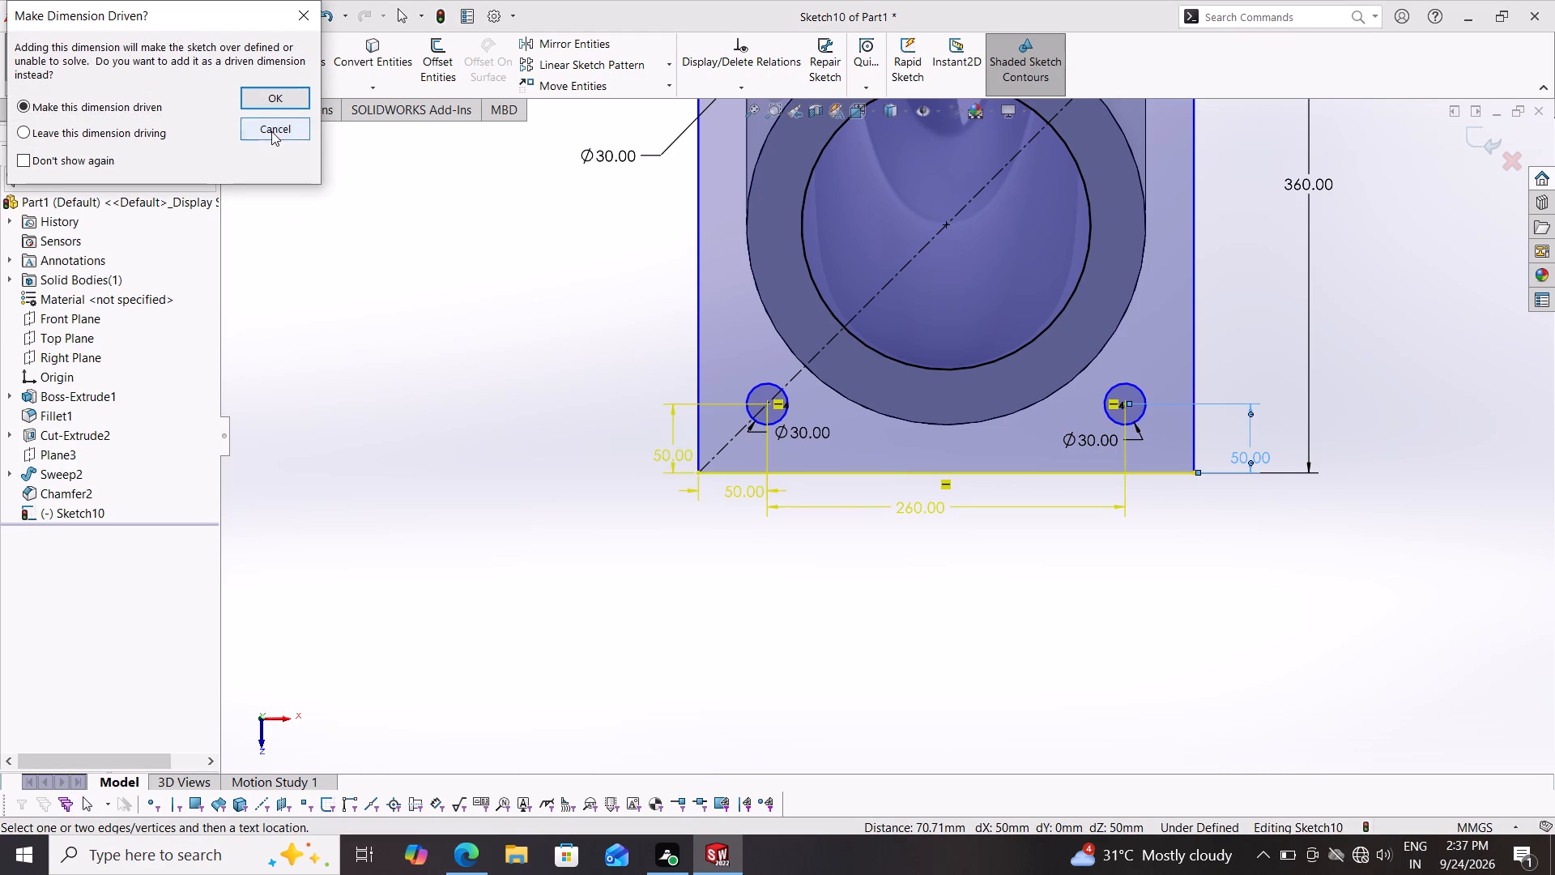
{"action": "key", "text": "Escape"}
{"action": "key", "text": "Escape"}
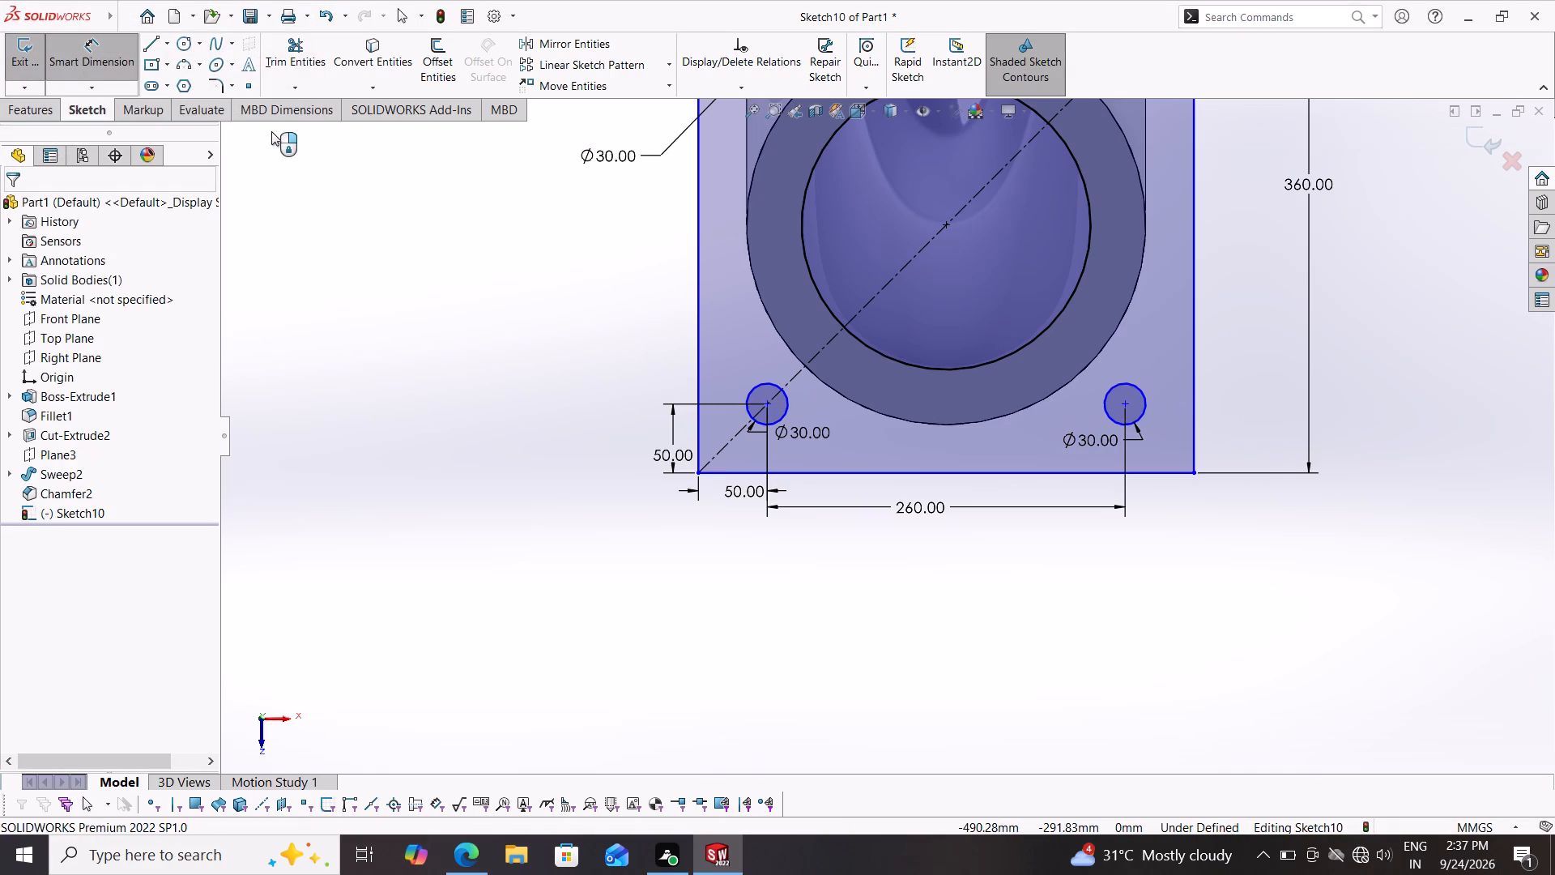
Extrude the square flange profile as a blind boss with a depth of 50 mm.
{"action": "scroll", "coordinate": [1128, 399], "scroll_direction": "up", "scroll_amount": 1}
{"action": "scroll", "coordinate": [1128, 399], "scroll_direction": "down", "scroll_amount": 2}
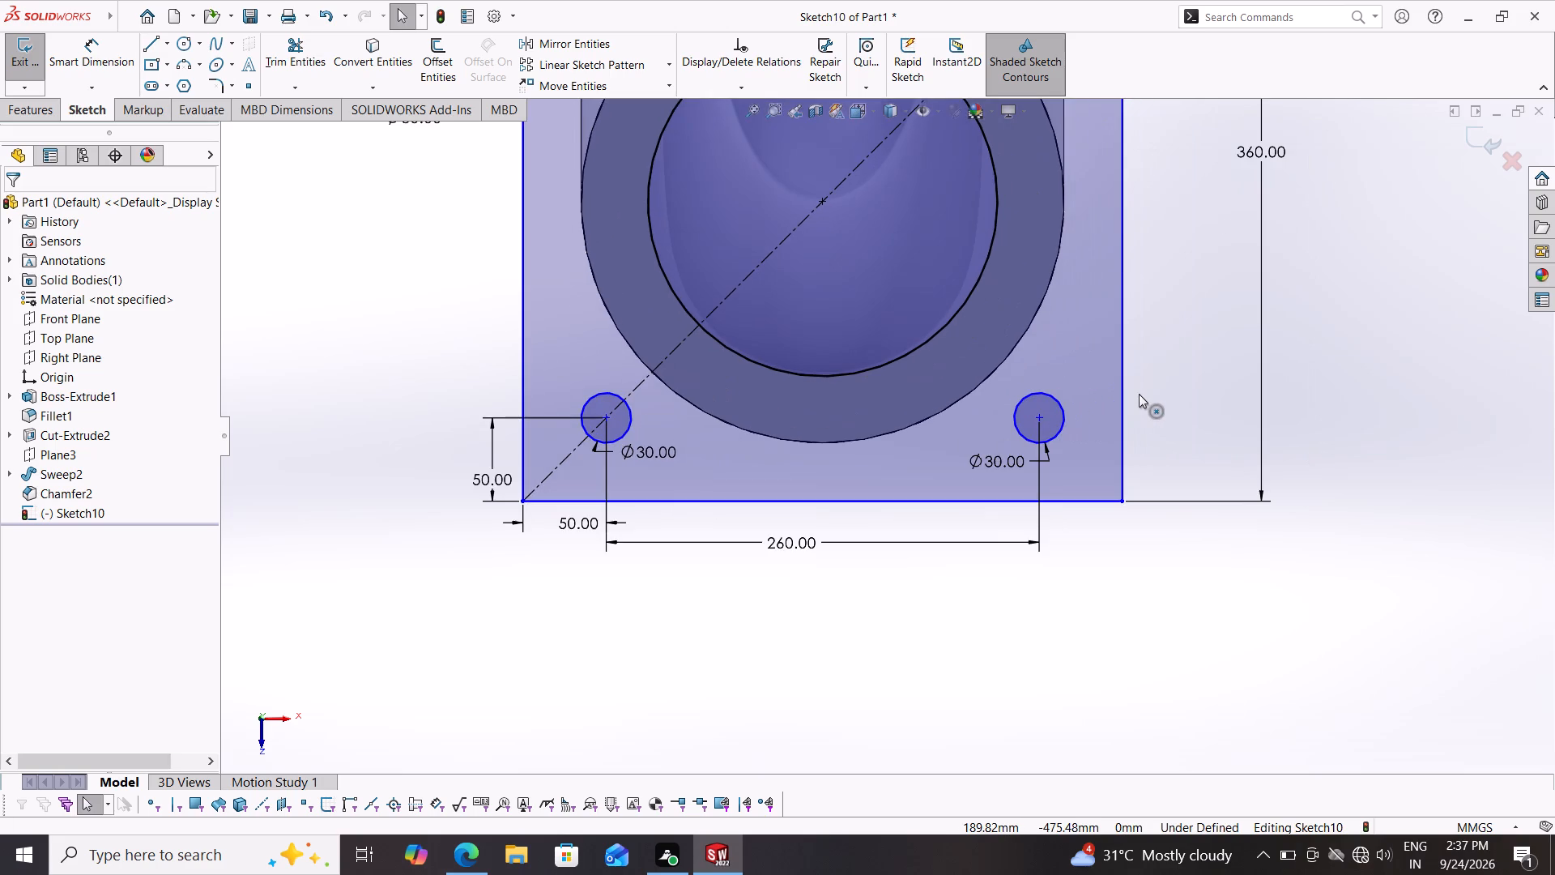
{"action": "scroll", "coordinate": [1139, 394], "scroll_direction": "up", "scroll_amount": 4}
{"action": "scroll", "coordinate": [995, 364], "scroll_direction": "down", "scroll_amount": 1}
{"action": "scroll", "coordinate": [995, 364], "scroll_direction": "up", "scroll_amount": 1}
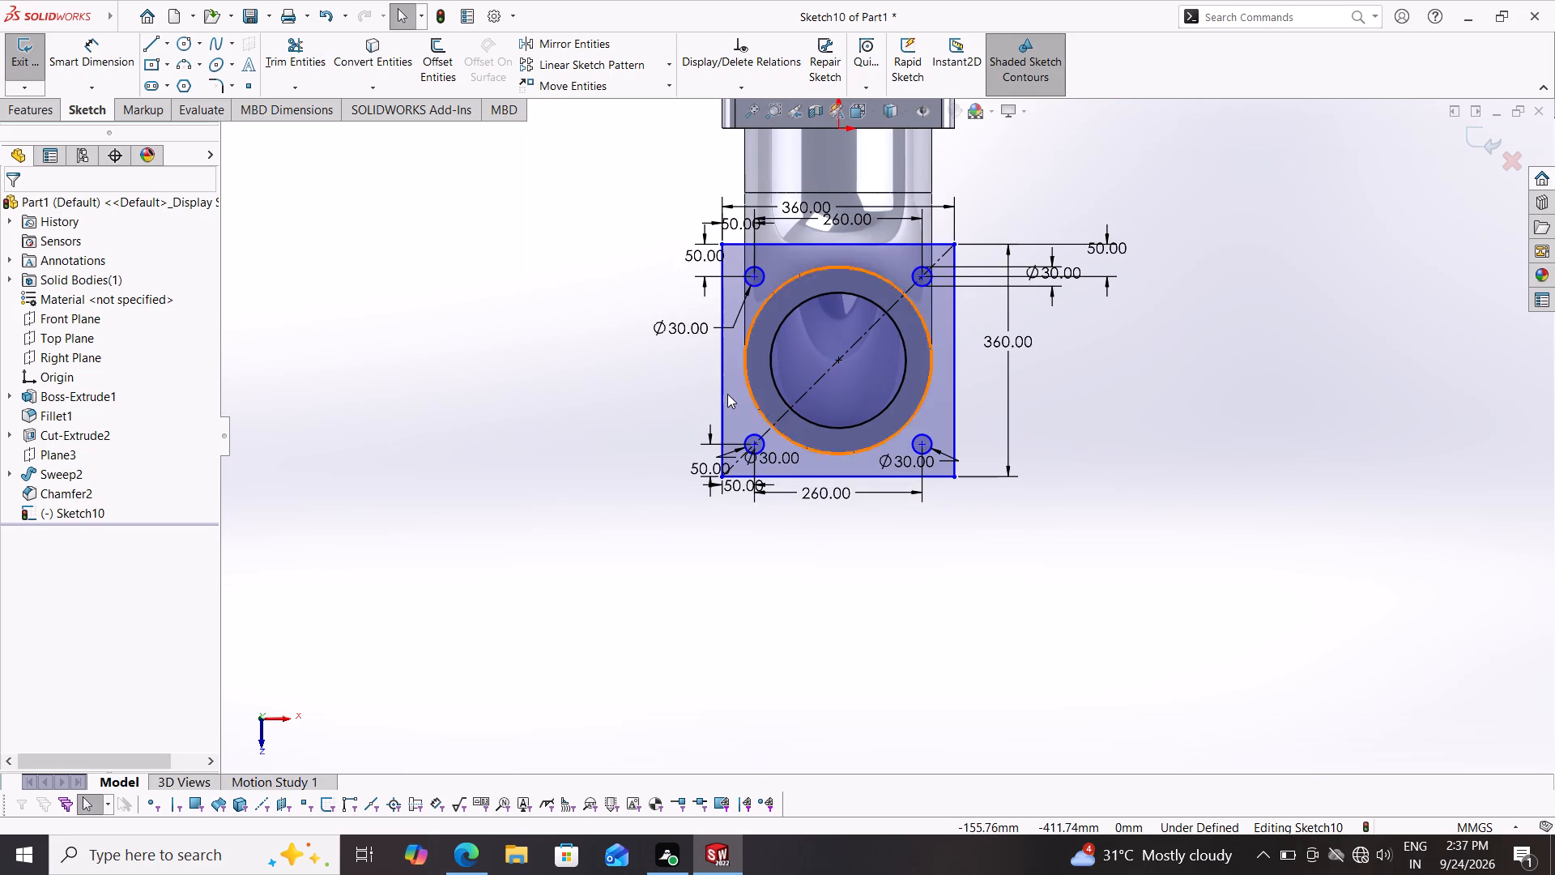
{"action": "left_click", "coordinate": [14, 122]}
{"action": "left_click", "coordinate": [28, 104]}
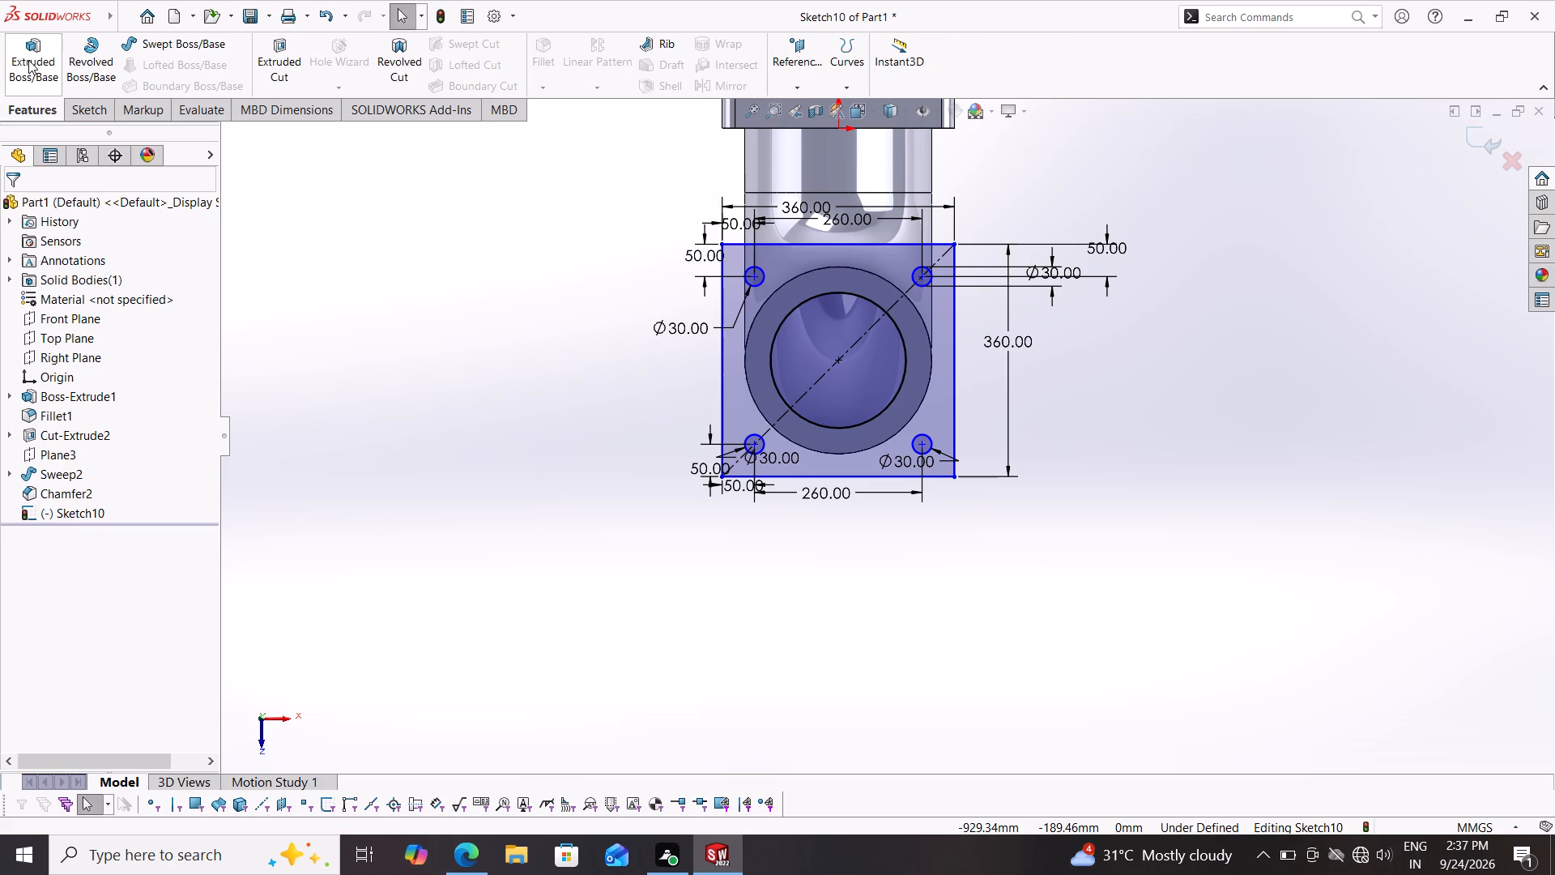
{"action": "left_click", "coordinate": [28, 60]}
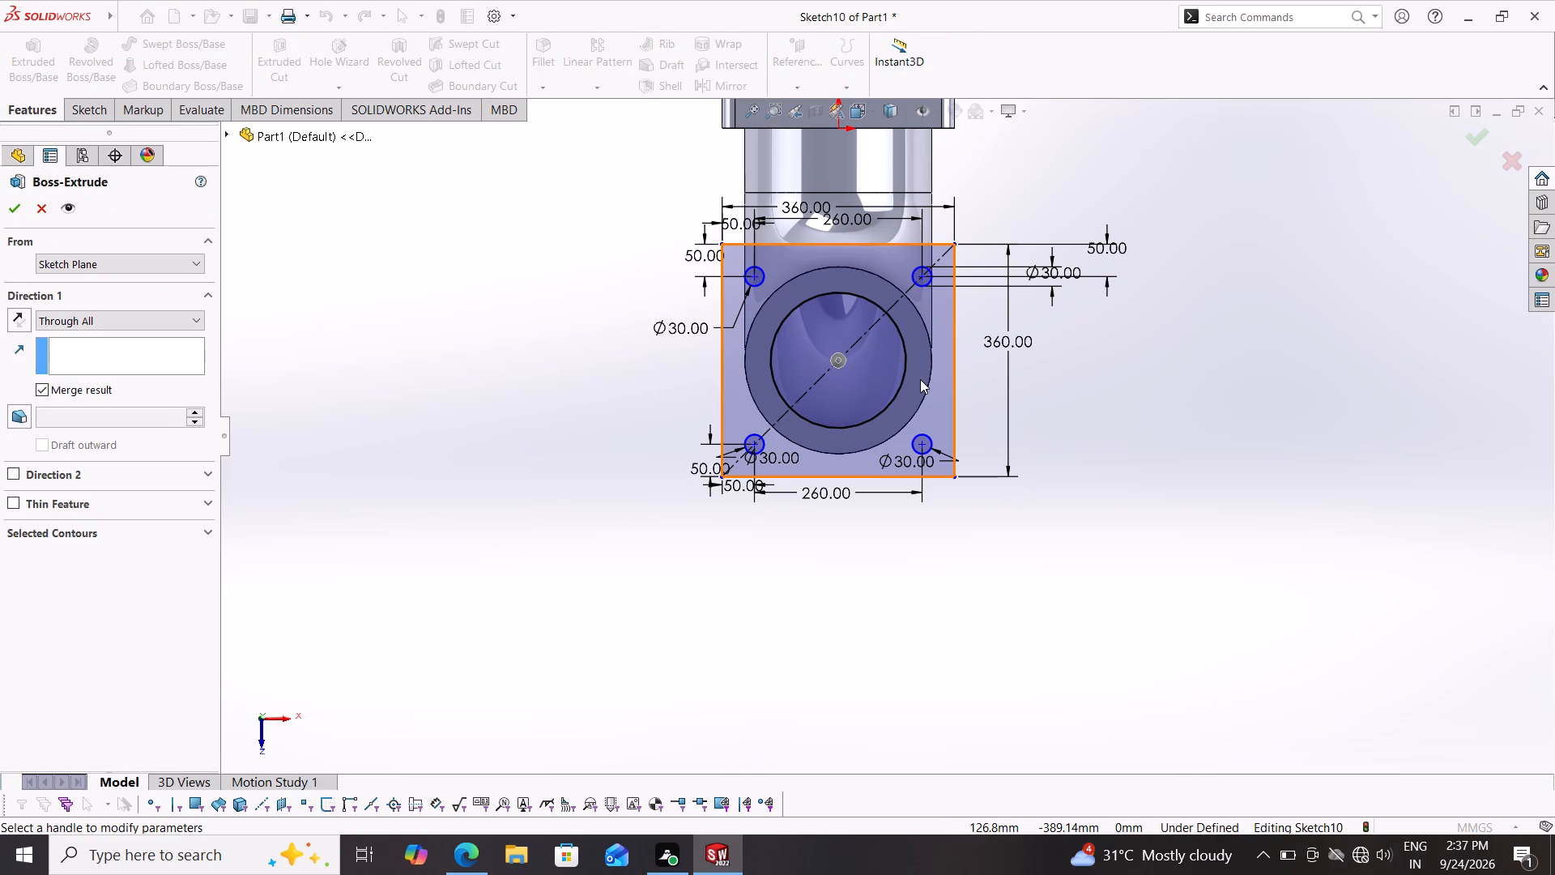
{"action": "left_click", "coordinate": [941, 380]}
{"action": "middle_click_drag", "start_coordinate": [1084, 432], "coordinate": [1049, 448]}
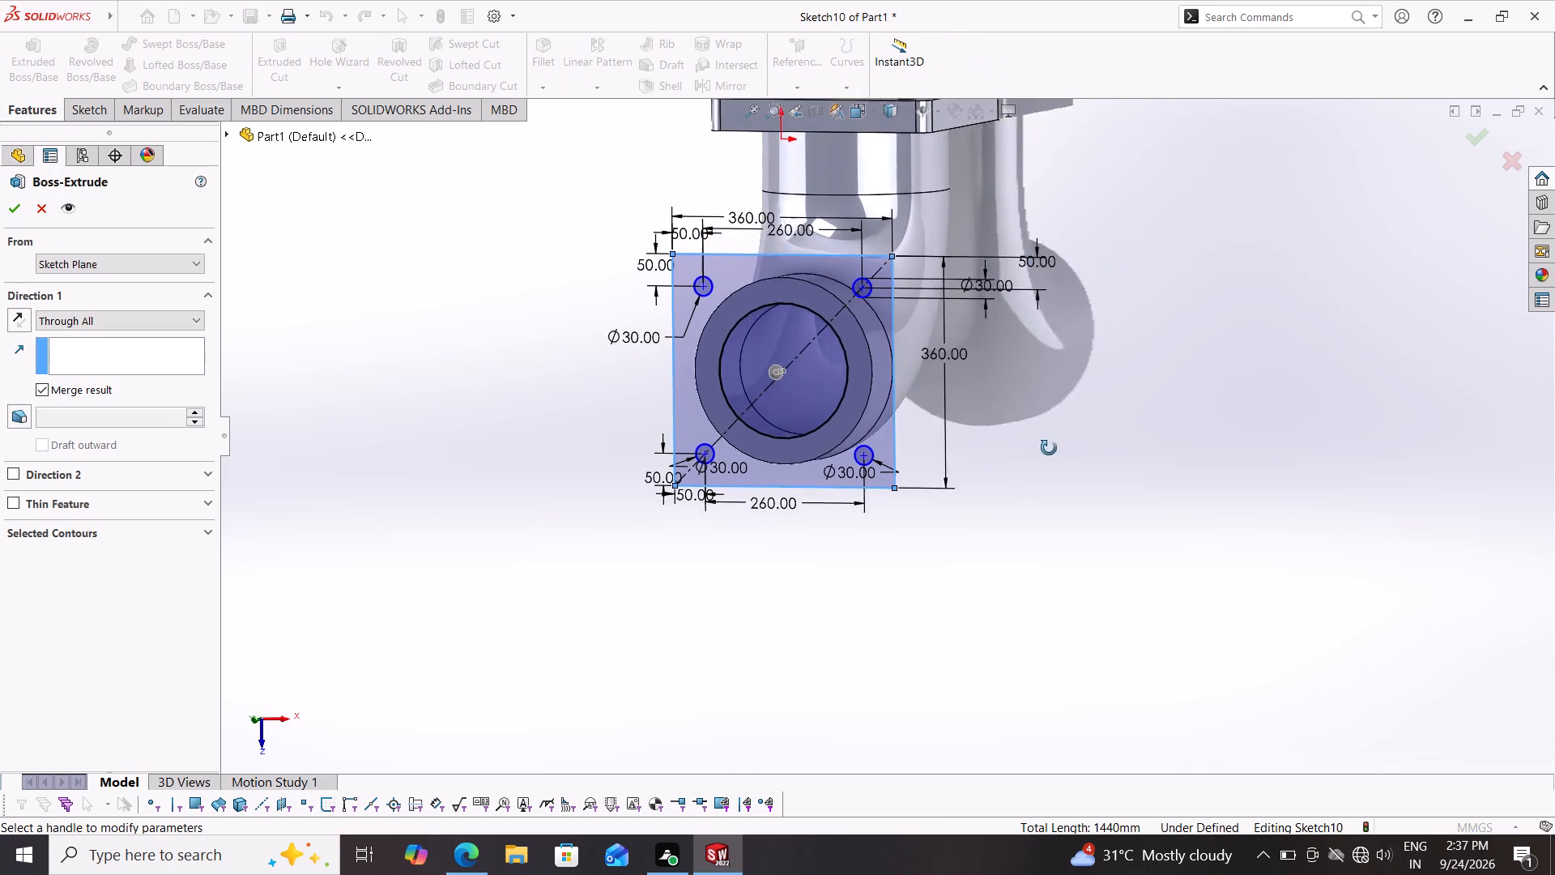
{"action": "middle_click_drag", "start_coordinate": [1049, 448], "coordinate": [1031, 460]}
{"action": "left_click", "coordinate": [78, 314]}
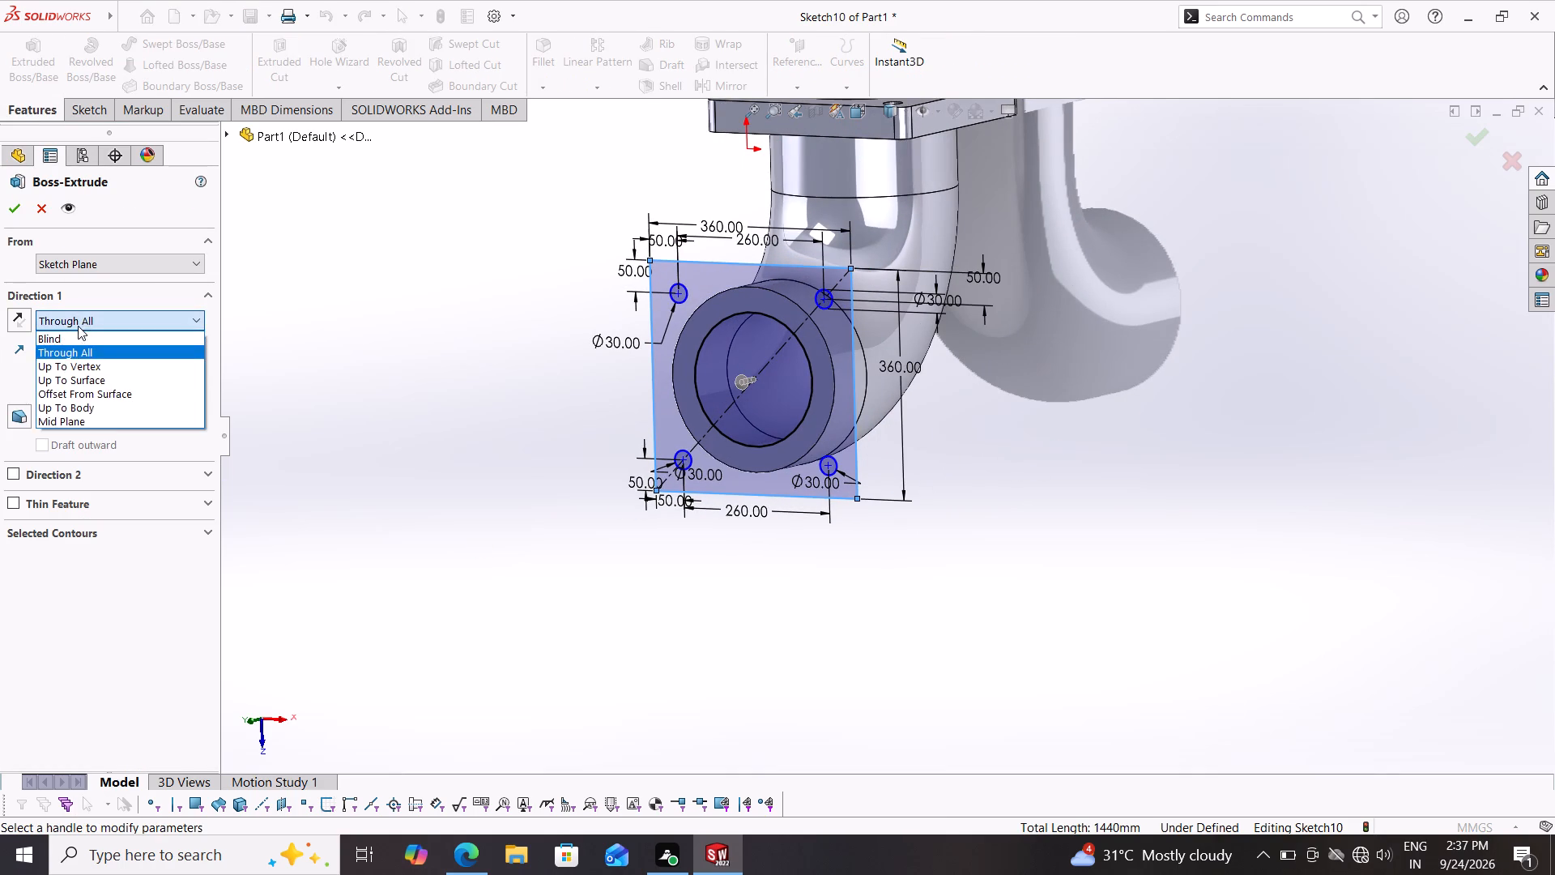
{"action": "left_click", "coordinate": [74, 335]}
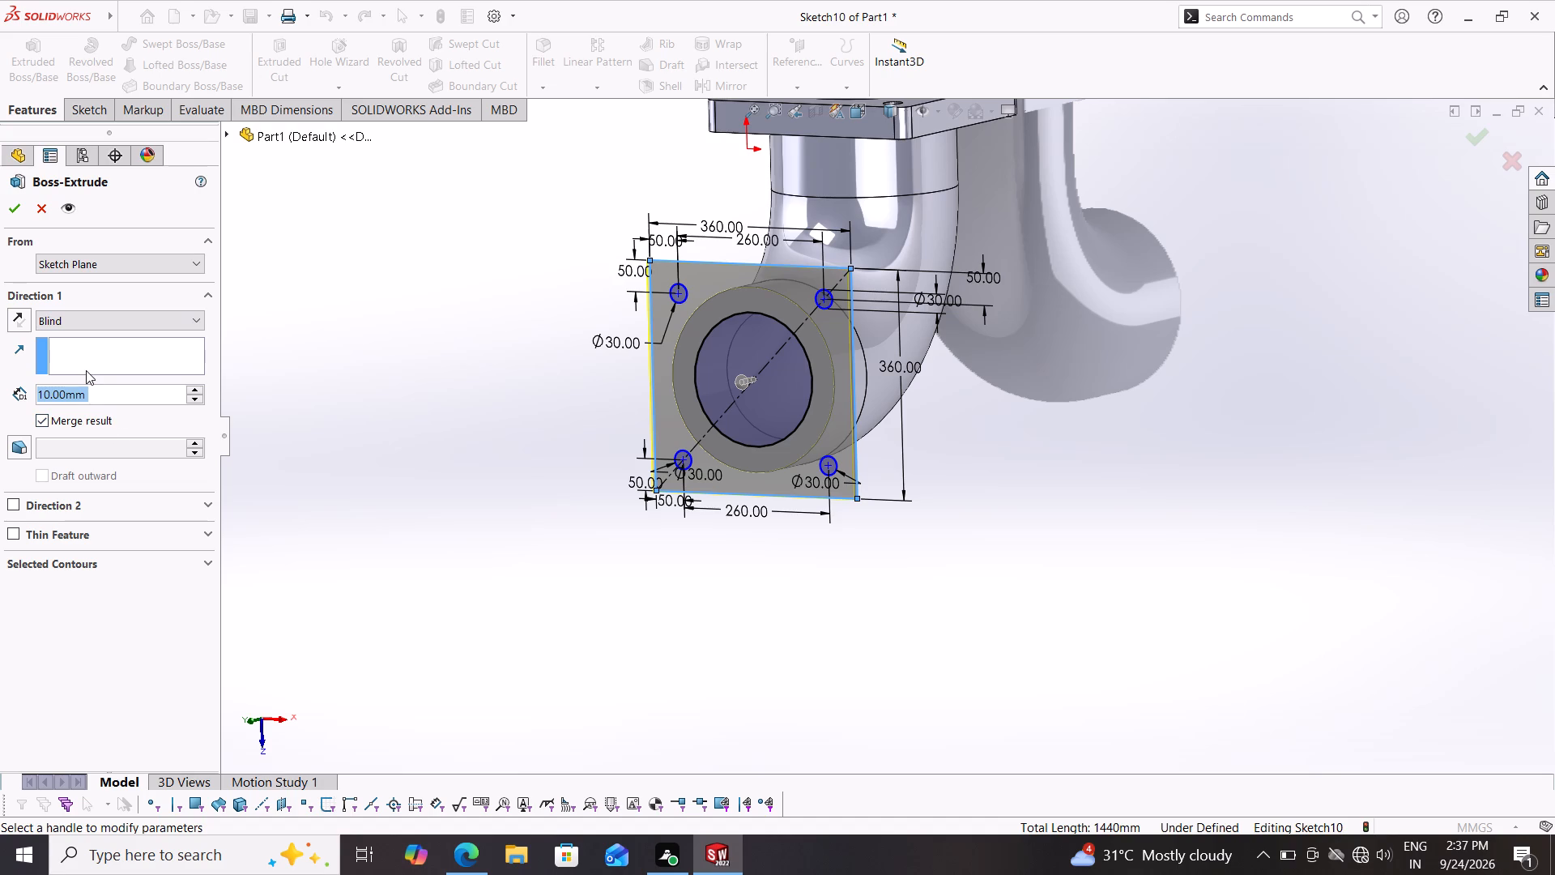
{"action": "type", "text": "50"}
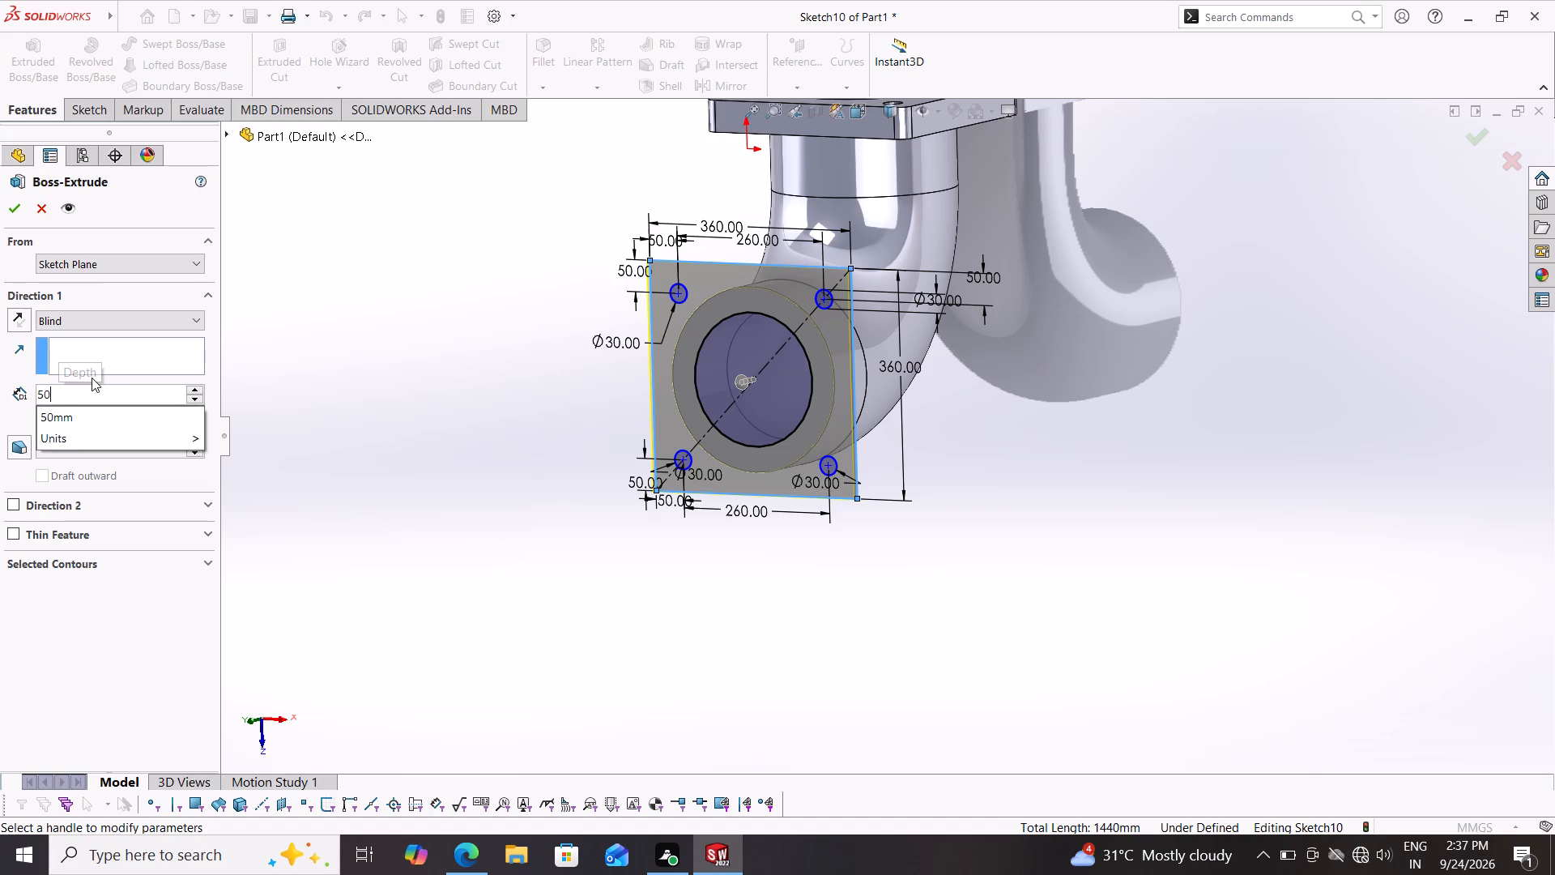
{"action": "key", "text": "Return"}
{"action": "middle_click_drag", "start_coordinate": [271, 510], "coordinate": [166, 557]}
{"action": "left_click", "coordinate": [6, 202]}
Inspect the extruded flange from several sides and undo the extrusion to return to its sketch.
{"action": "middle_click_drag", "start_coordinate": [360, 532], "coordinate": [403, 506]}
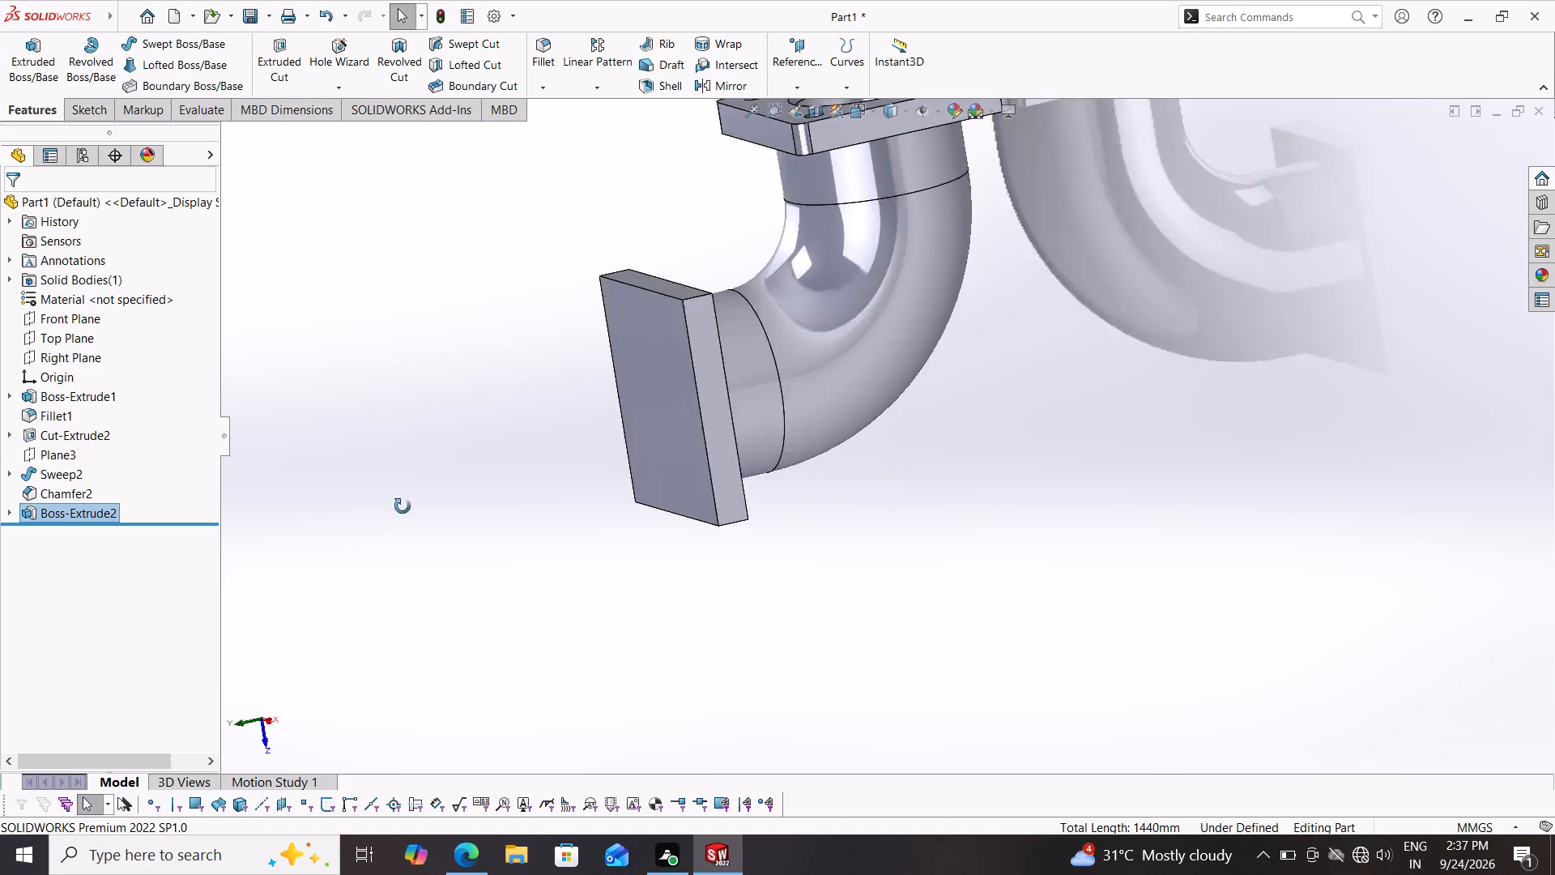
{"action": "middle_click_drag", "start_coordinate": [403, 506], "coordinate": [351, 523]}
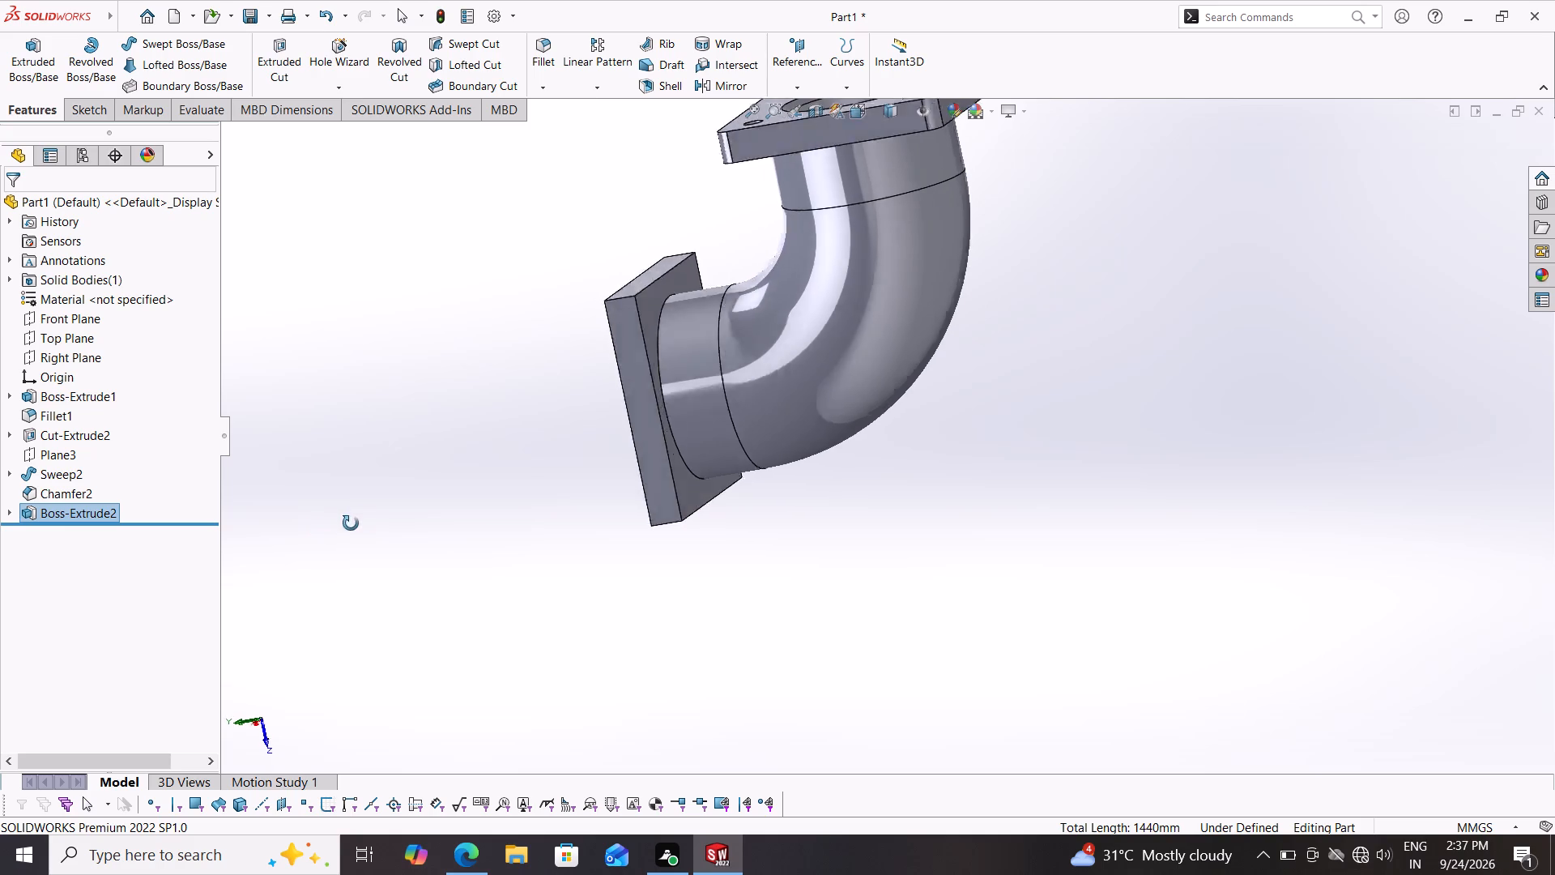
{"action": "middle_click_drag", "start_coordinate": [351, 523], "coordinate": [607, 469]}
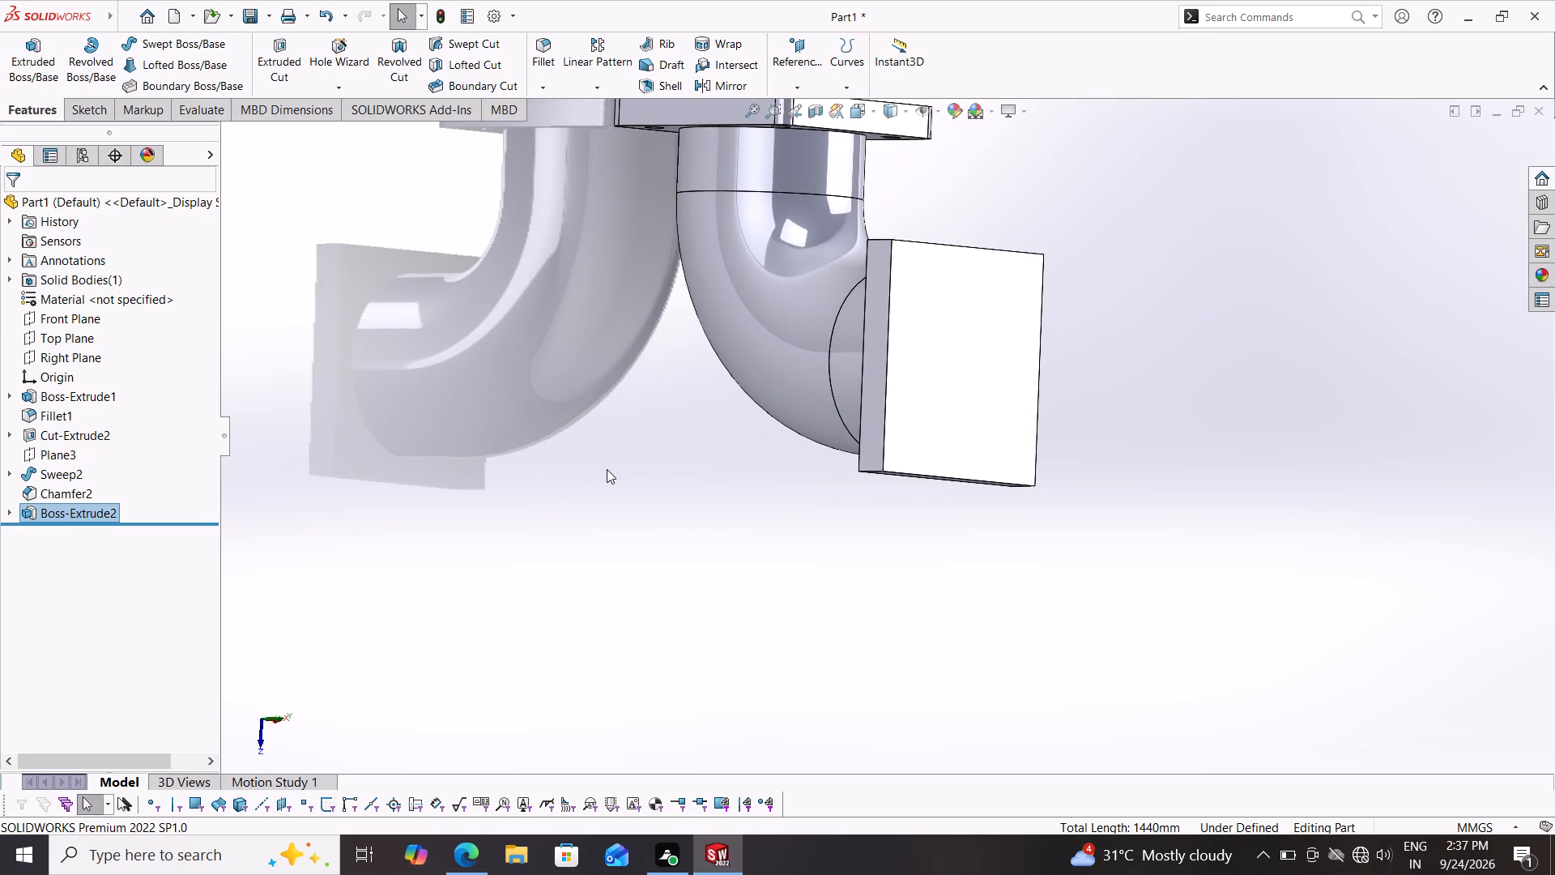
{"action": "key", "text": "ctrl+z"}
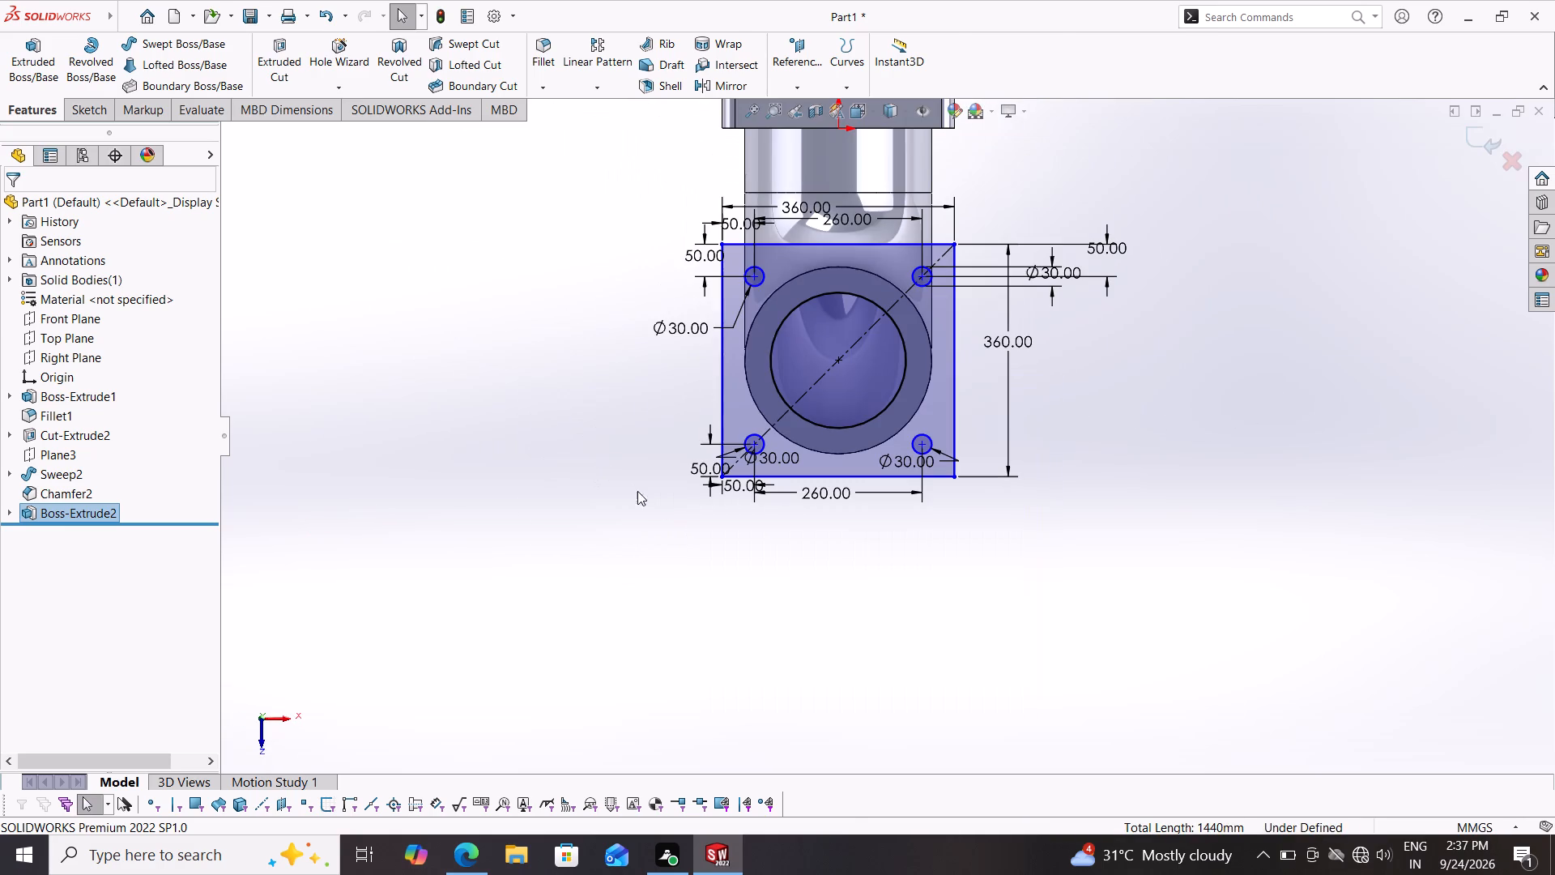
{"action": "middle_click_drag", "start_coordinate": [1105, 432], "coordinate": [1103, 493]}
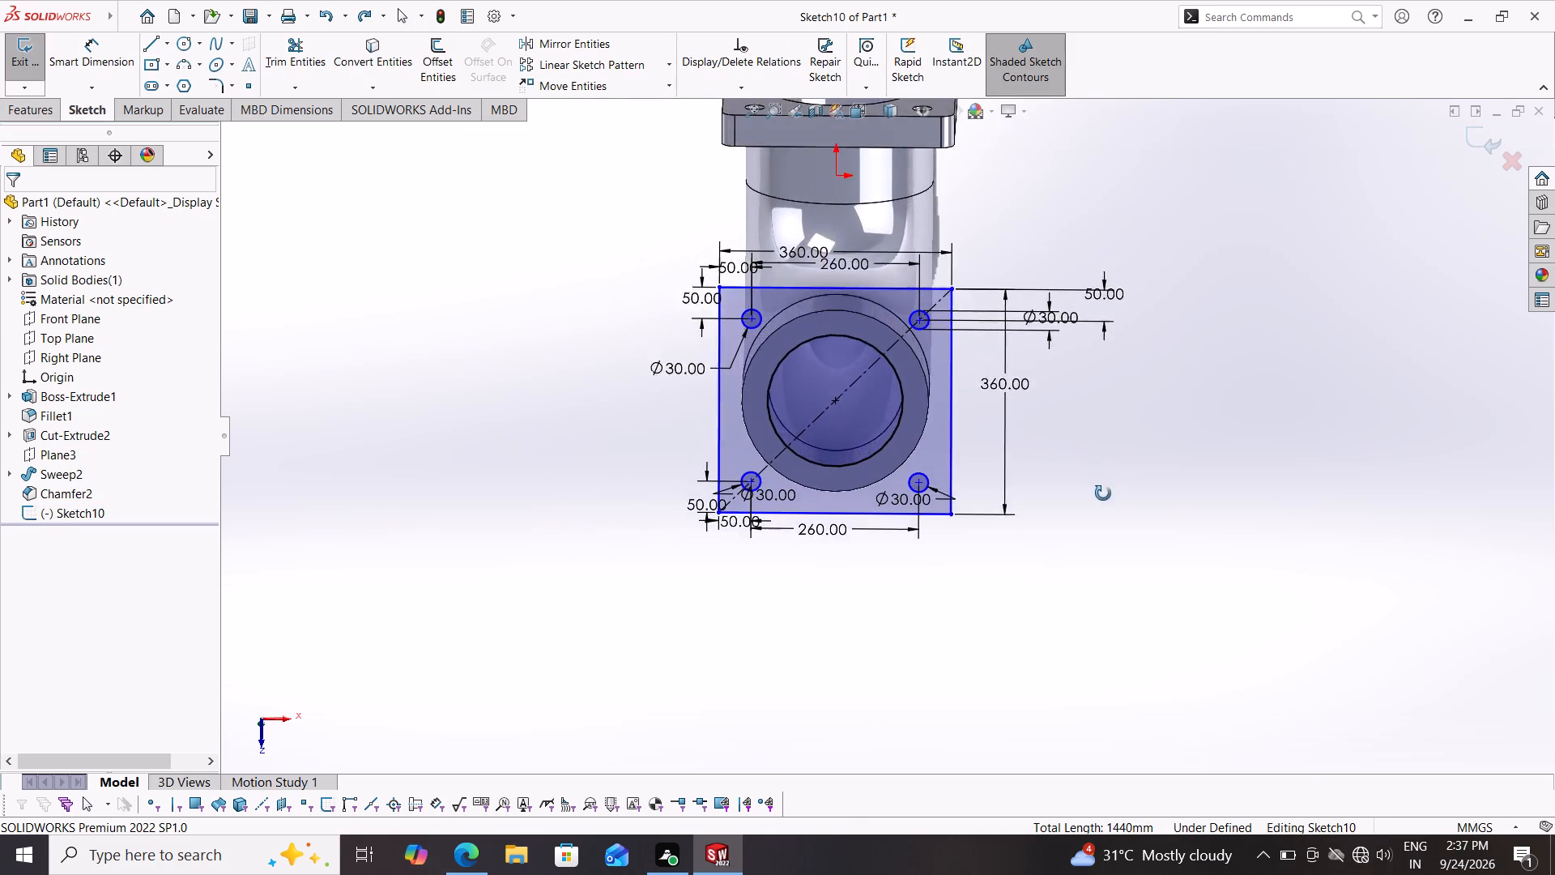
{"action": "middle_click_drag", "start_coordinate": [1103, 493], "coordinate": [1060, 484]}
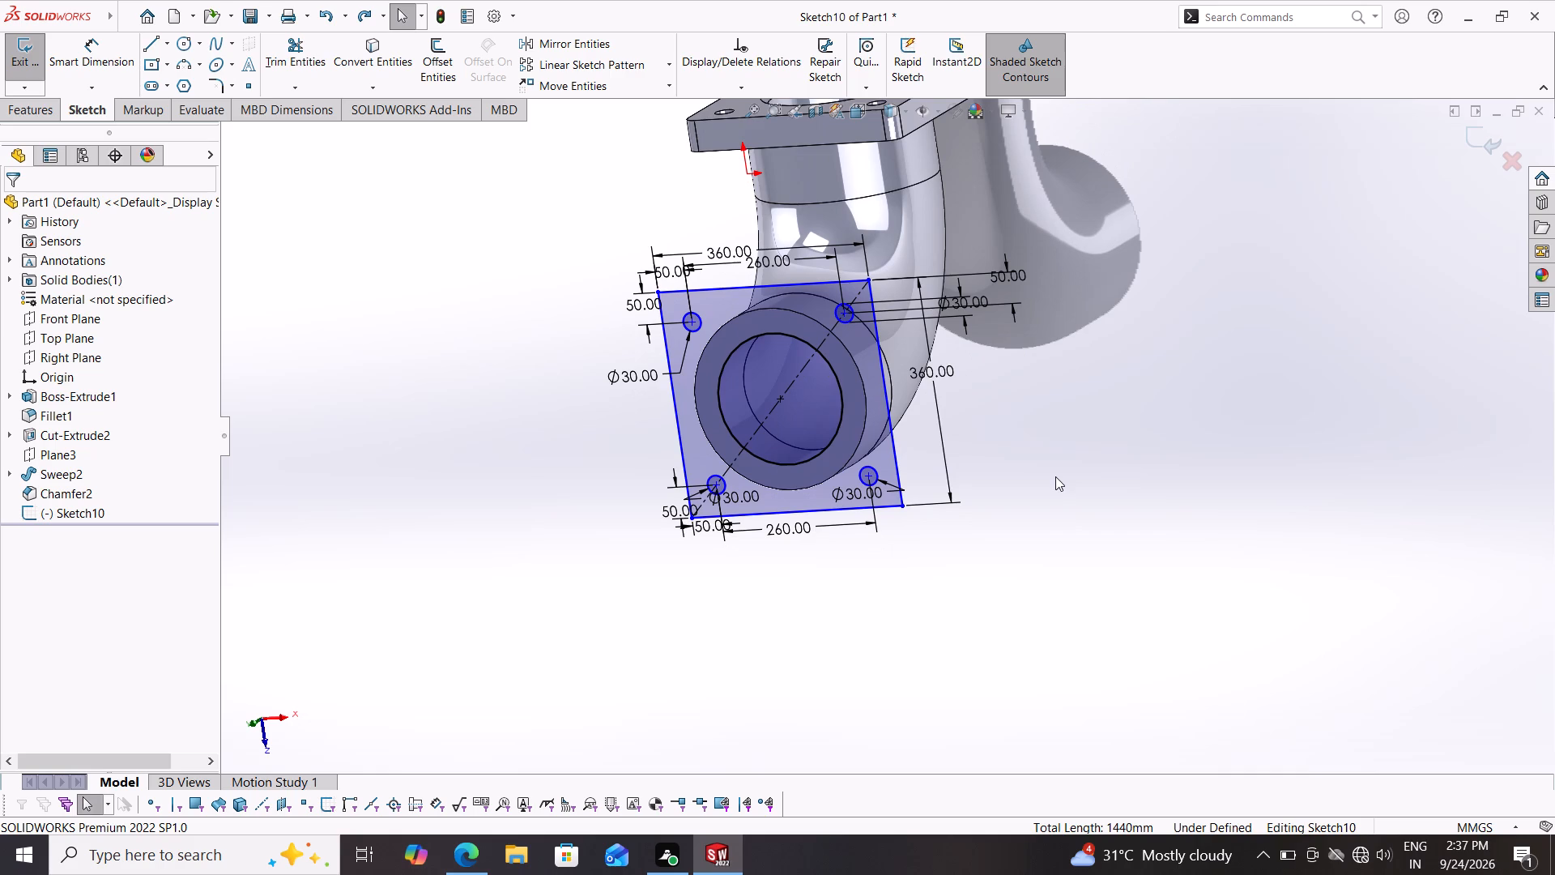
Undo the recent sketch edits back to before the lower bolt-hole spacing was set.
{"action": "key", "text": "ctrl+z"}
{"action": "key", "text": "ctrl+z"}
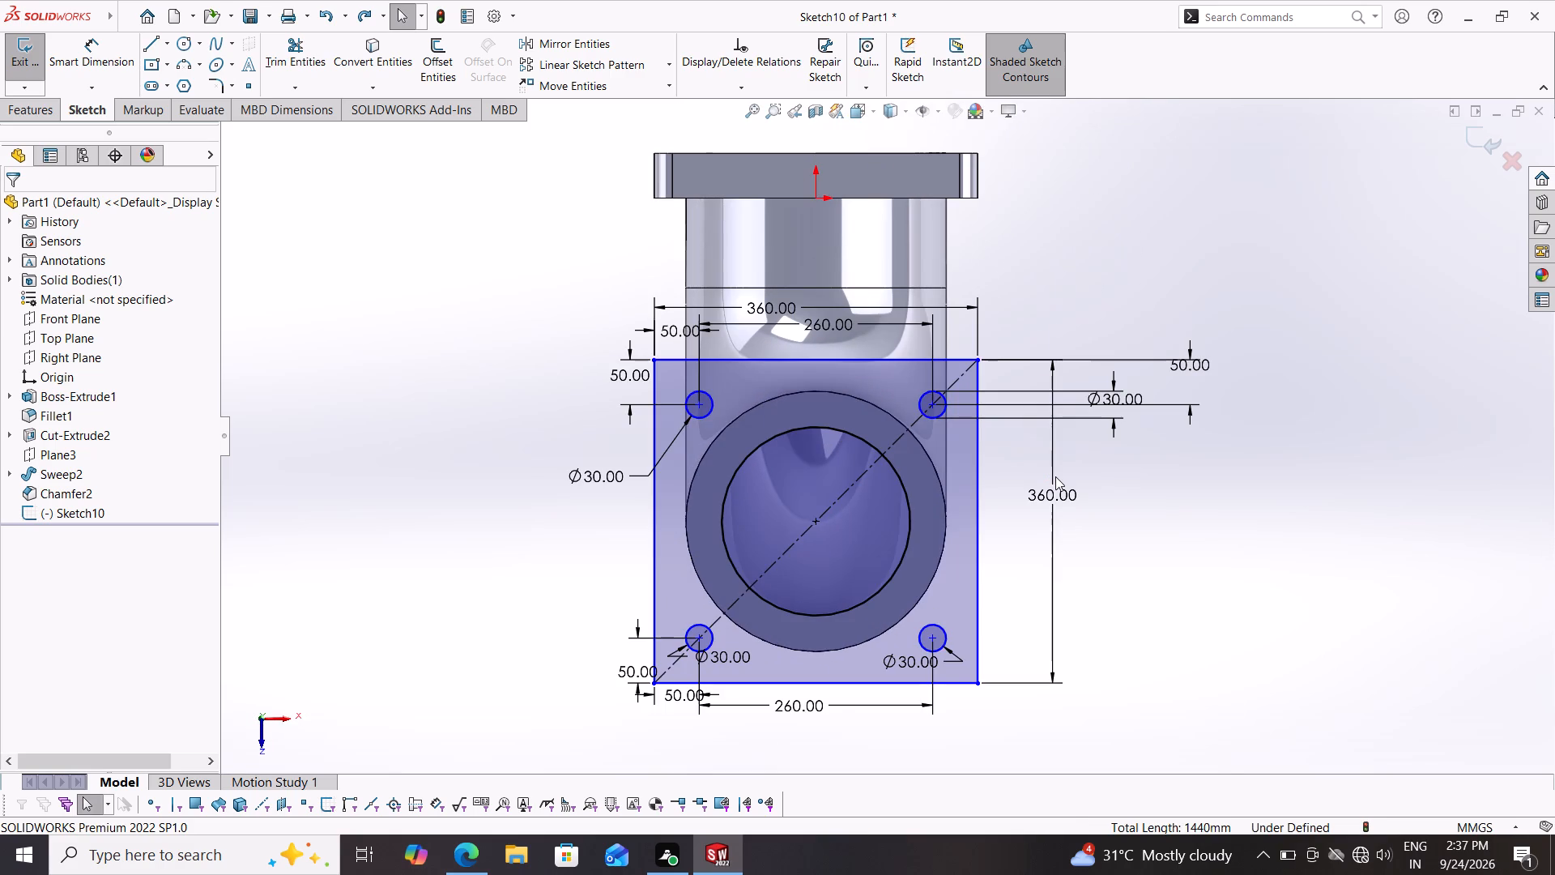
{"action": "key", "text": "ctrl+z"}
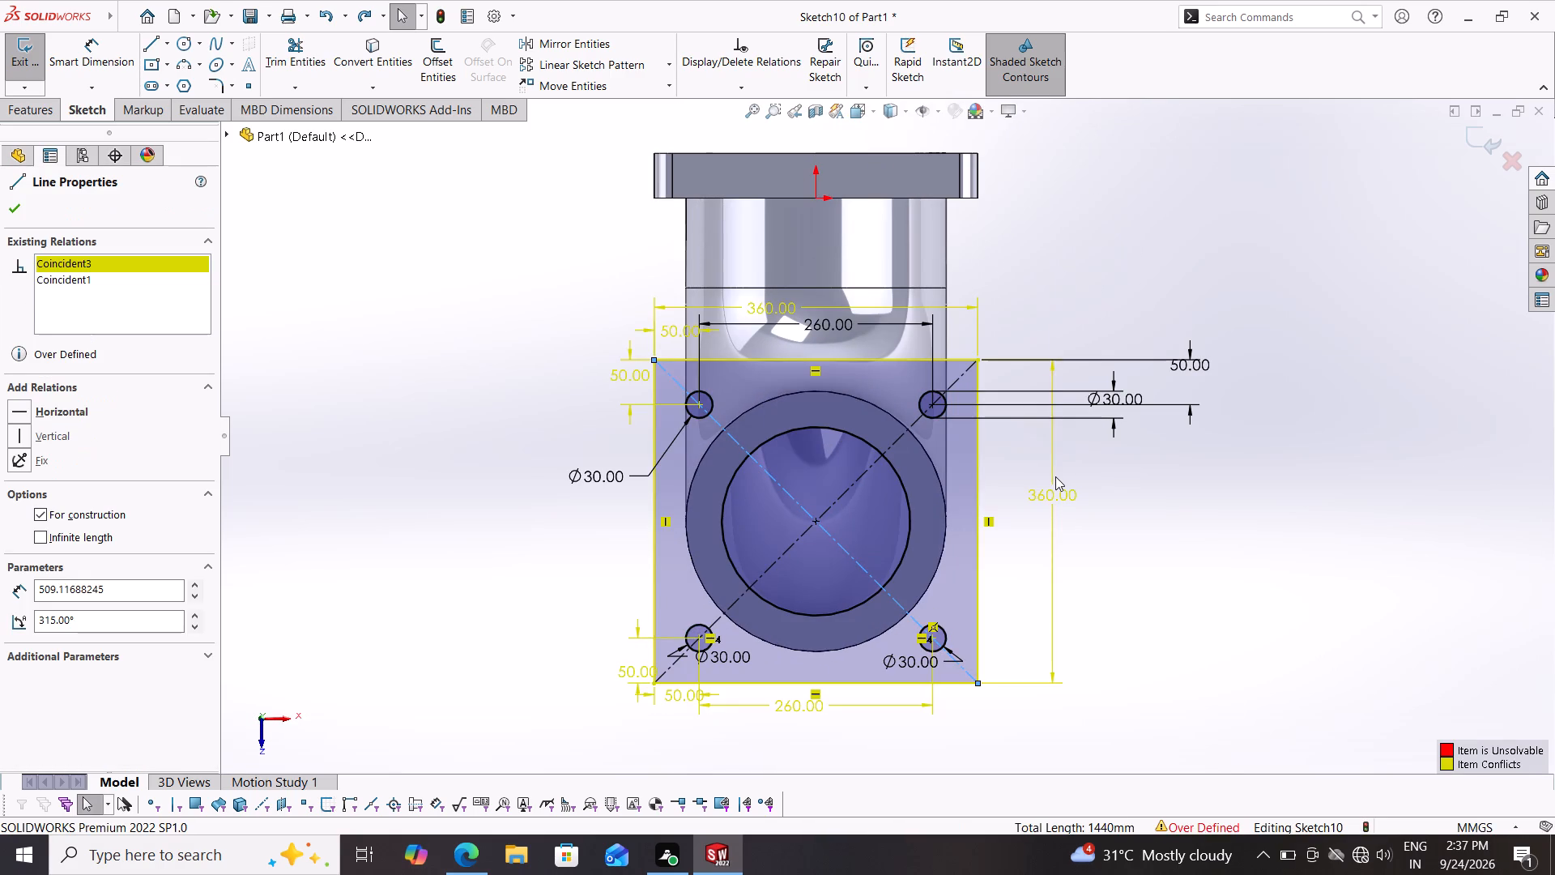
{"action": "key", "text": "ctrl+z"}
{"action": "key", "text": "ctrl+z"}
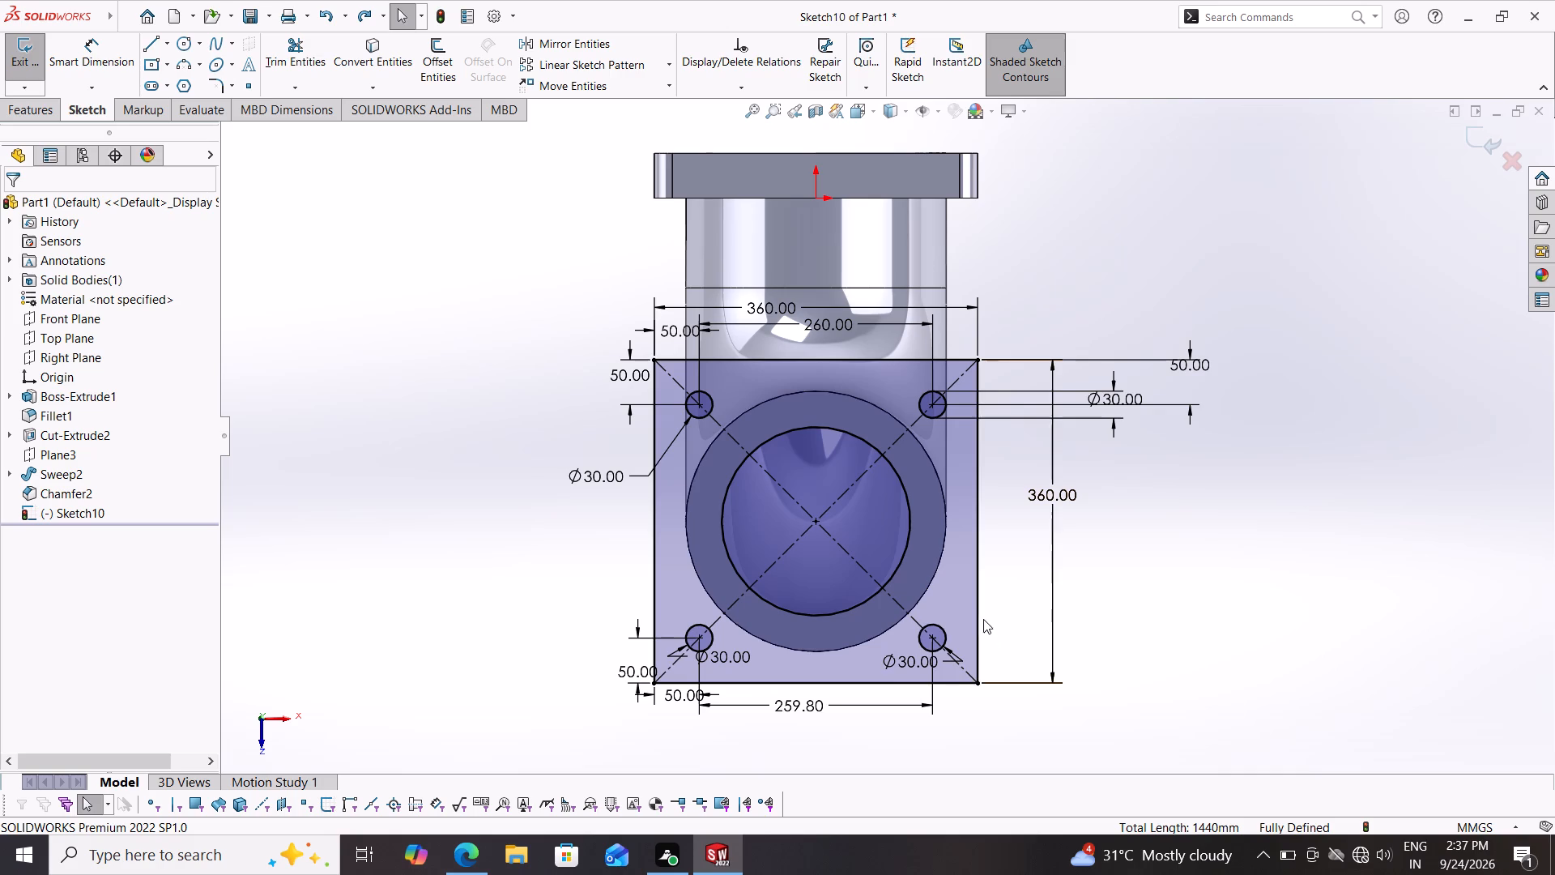
Set the horizontal spacing between the two lower bolt-hole centres to 260 mm.
{"action": "double_click", "coordinate": [811, 702]}
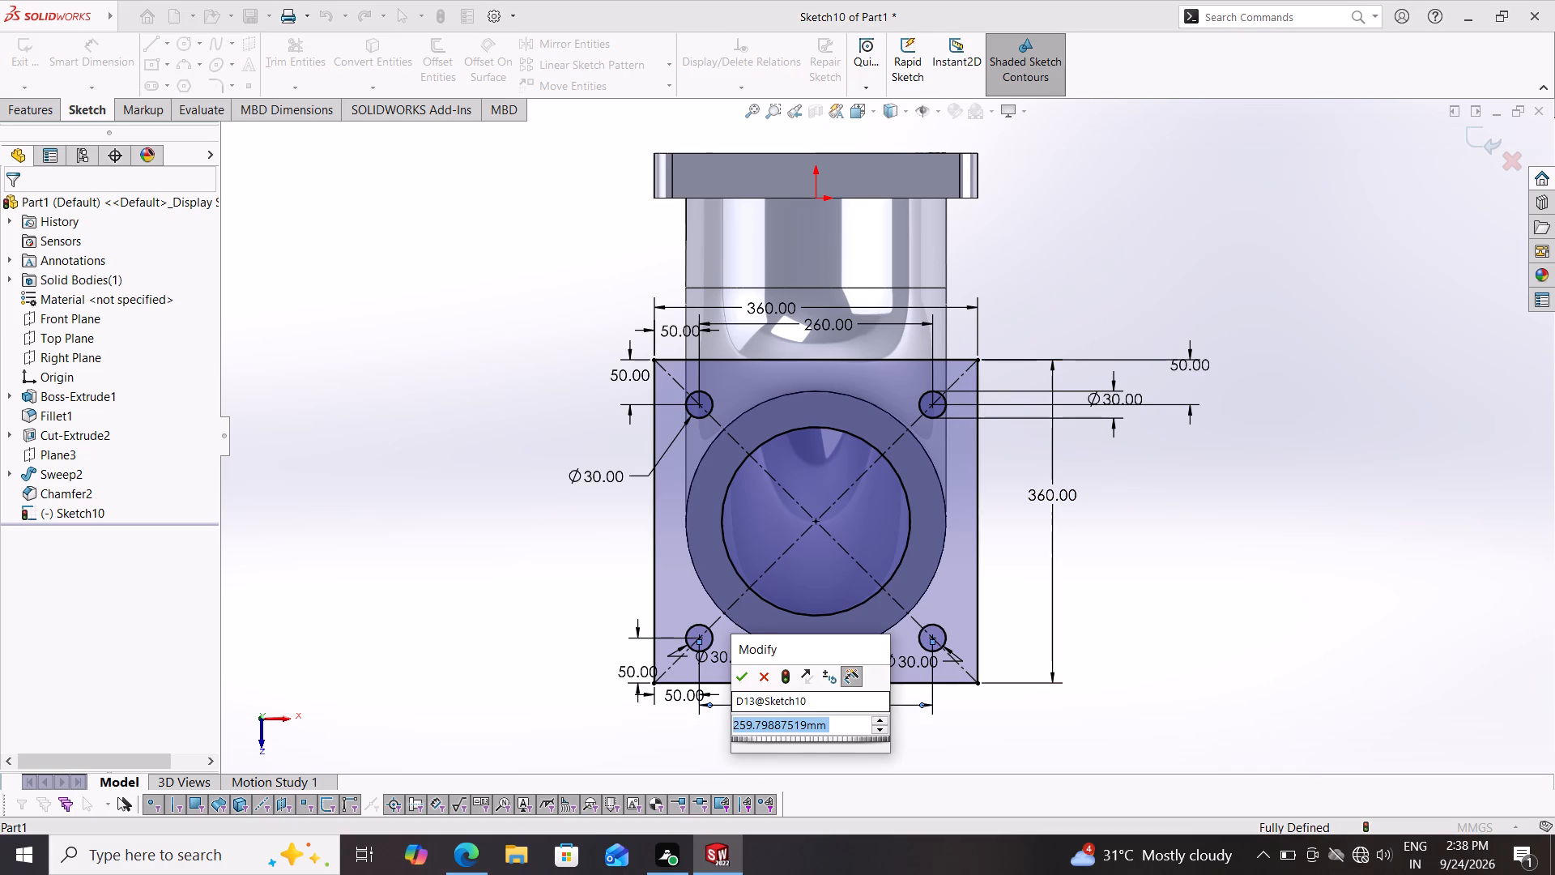
{"action": "type", "text": "260"}
{"action": "key", "text": "Return"}
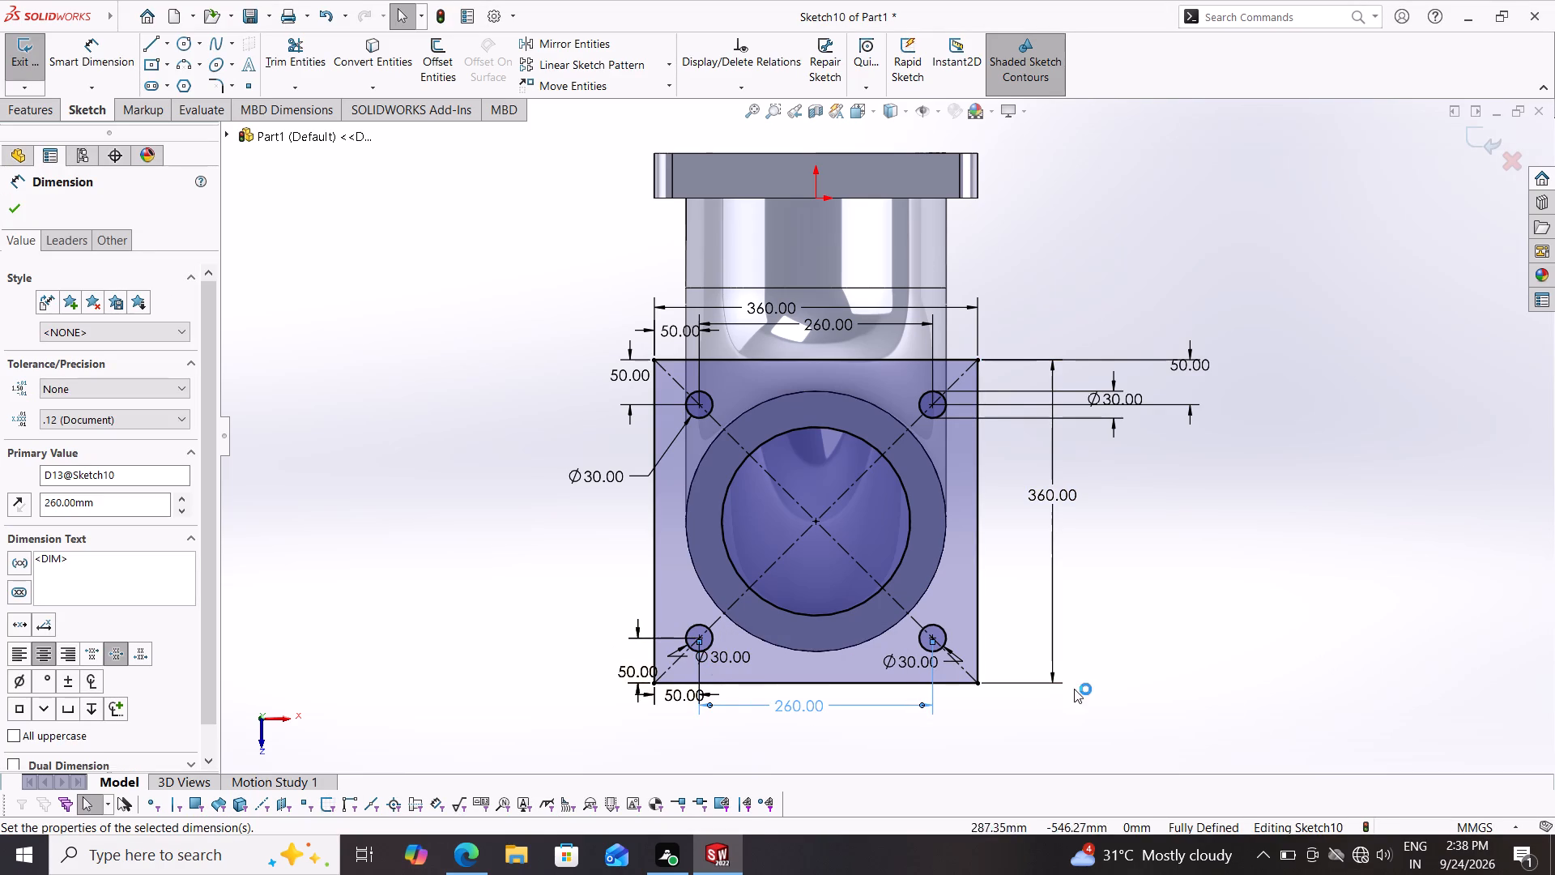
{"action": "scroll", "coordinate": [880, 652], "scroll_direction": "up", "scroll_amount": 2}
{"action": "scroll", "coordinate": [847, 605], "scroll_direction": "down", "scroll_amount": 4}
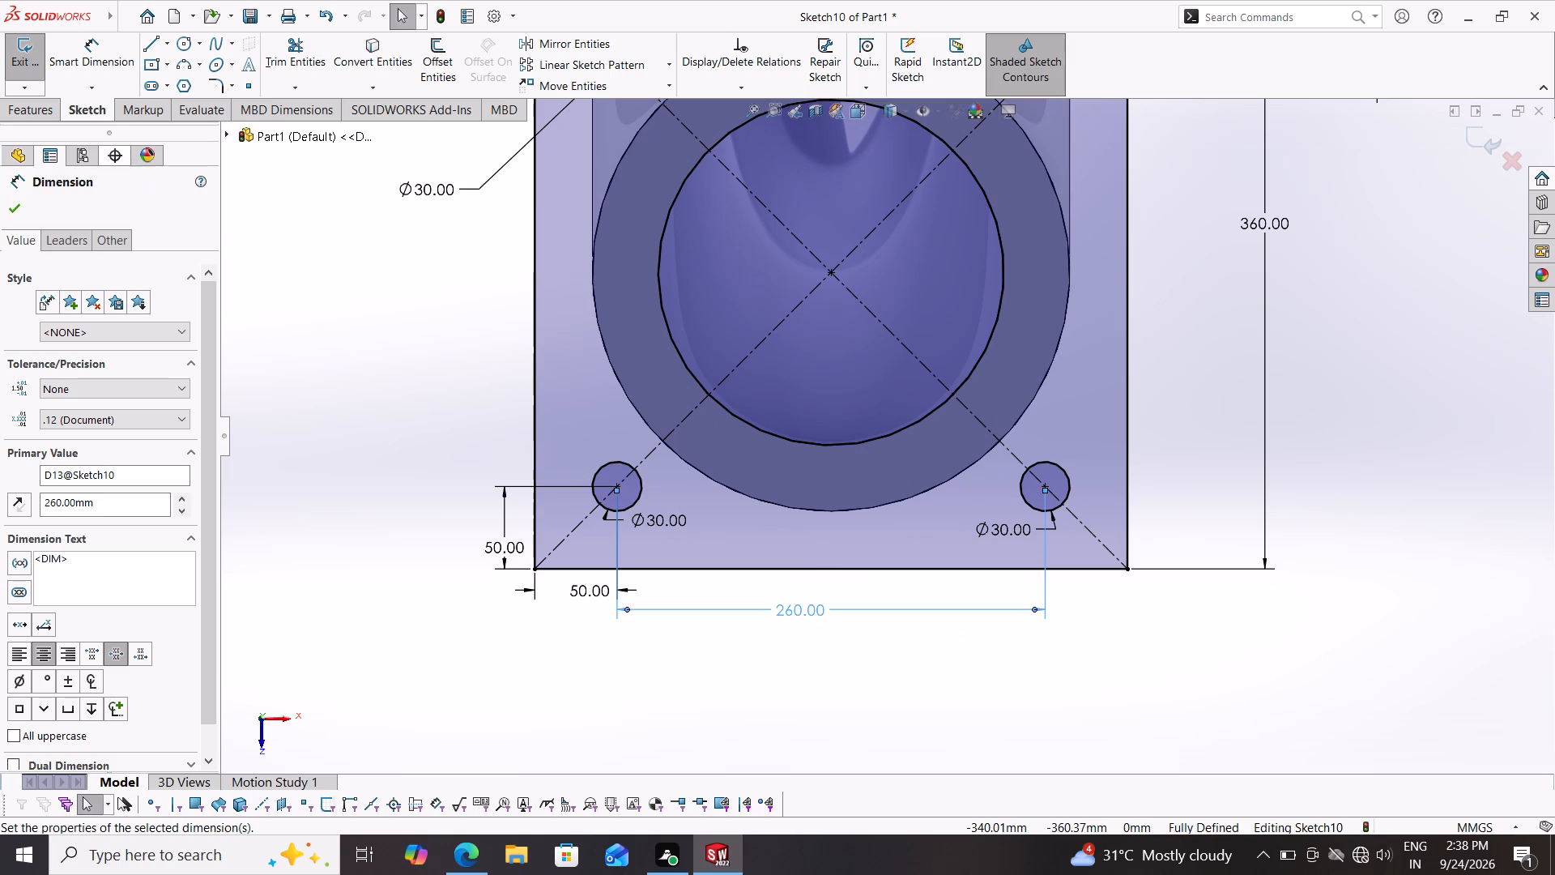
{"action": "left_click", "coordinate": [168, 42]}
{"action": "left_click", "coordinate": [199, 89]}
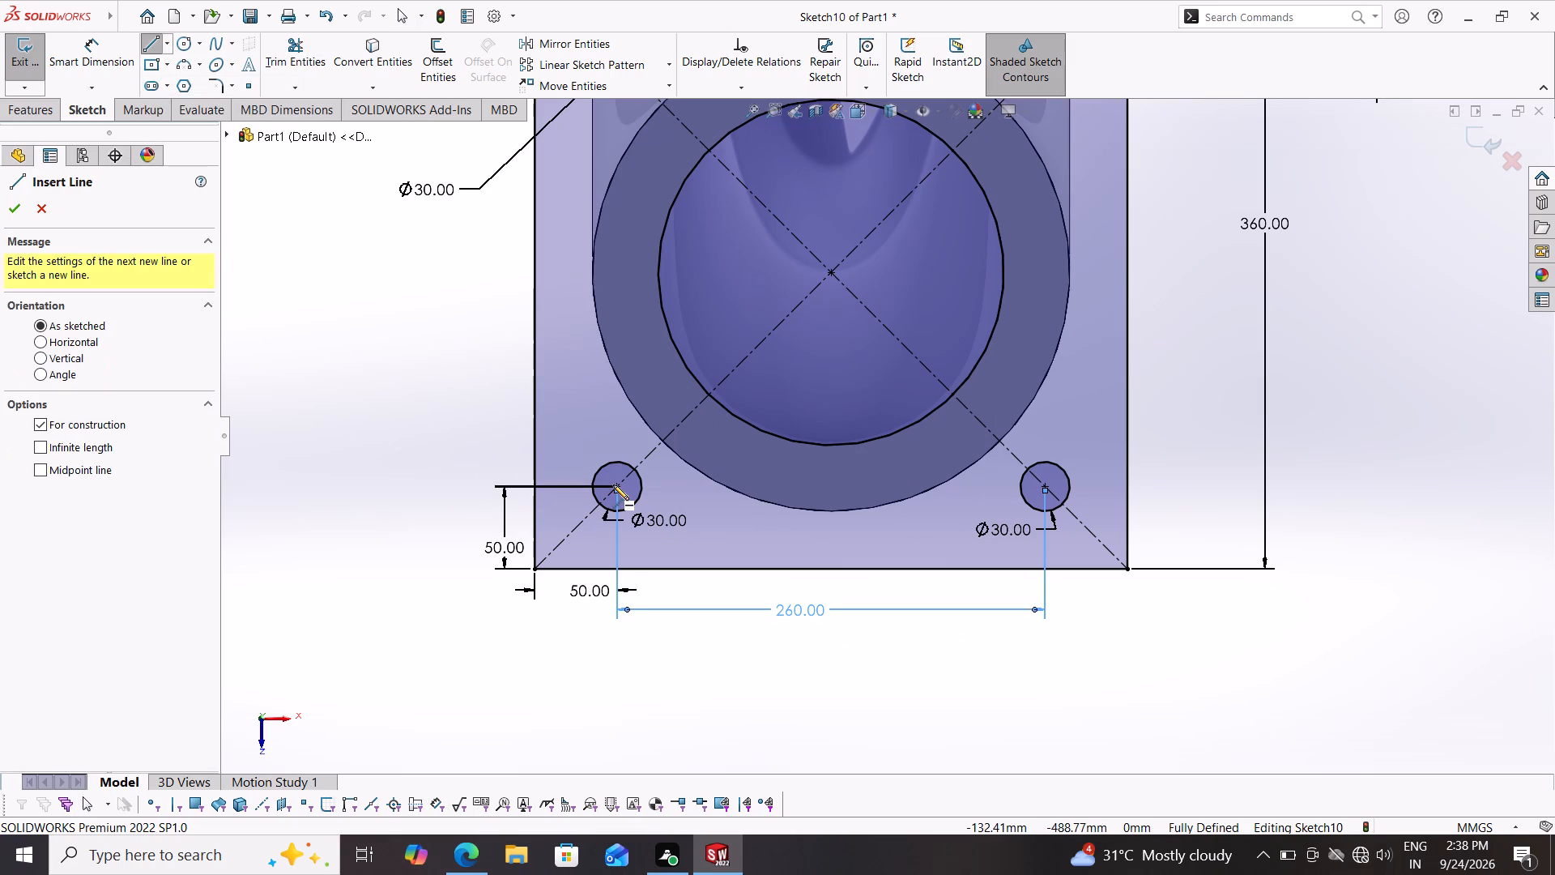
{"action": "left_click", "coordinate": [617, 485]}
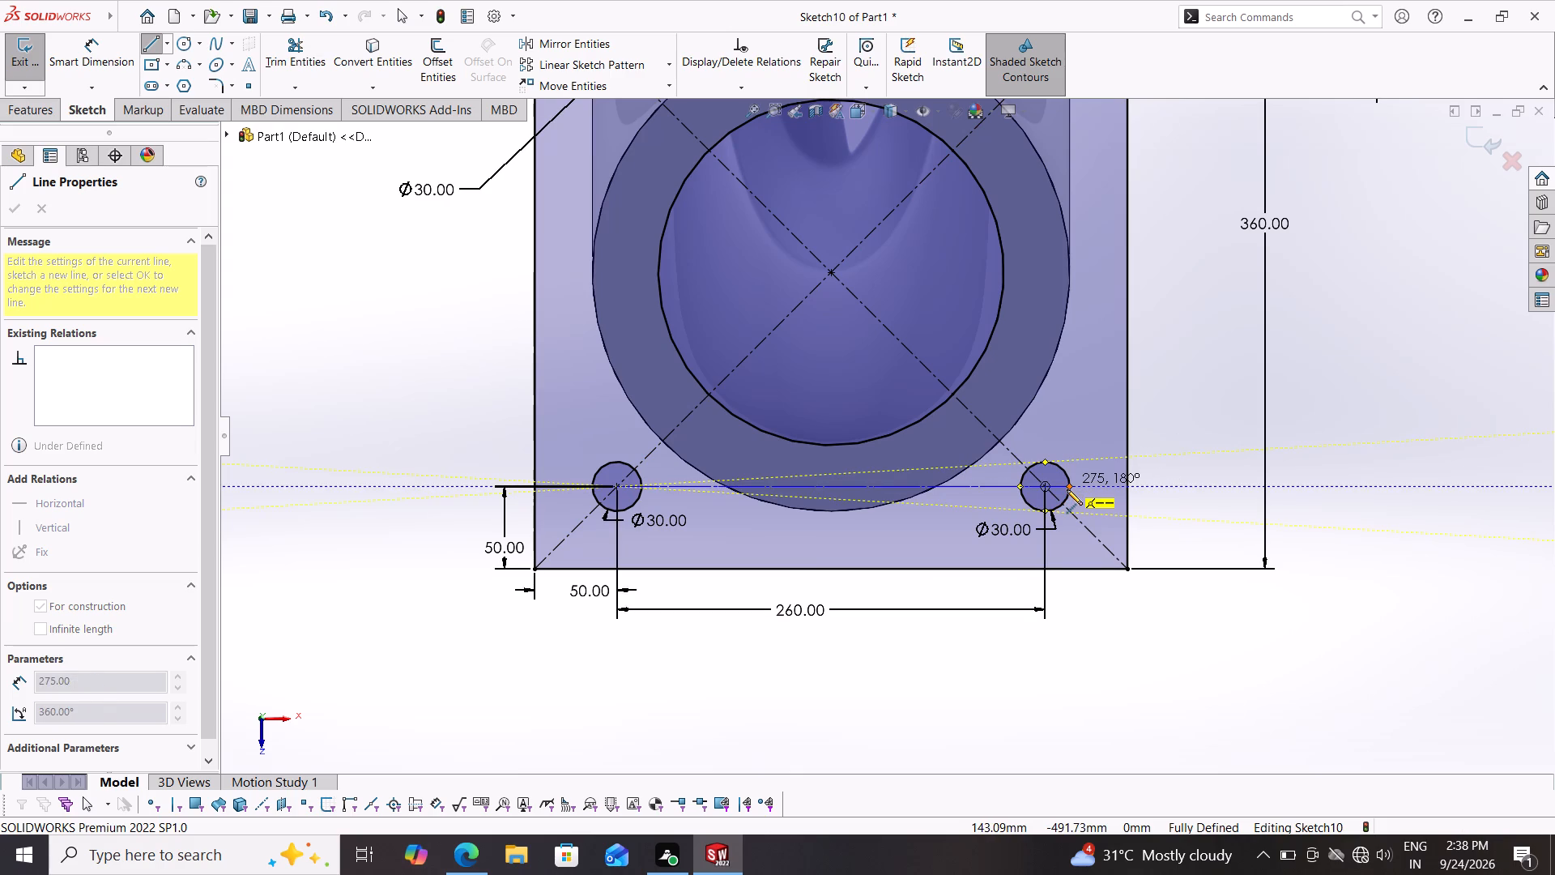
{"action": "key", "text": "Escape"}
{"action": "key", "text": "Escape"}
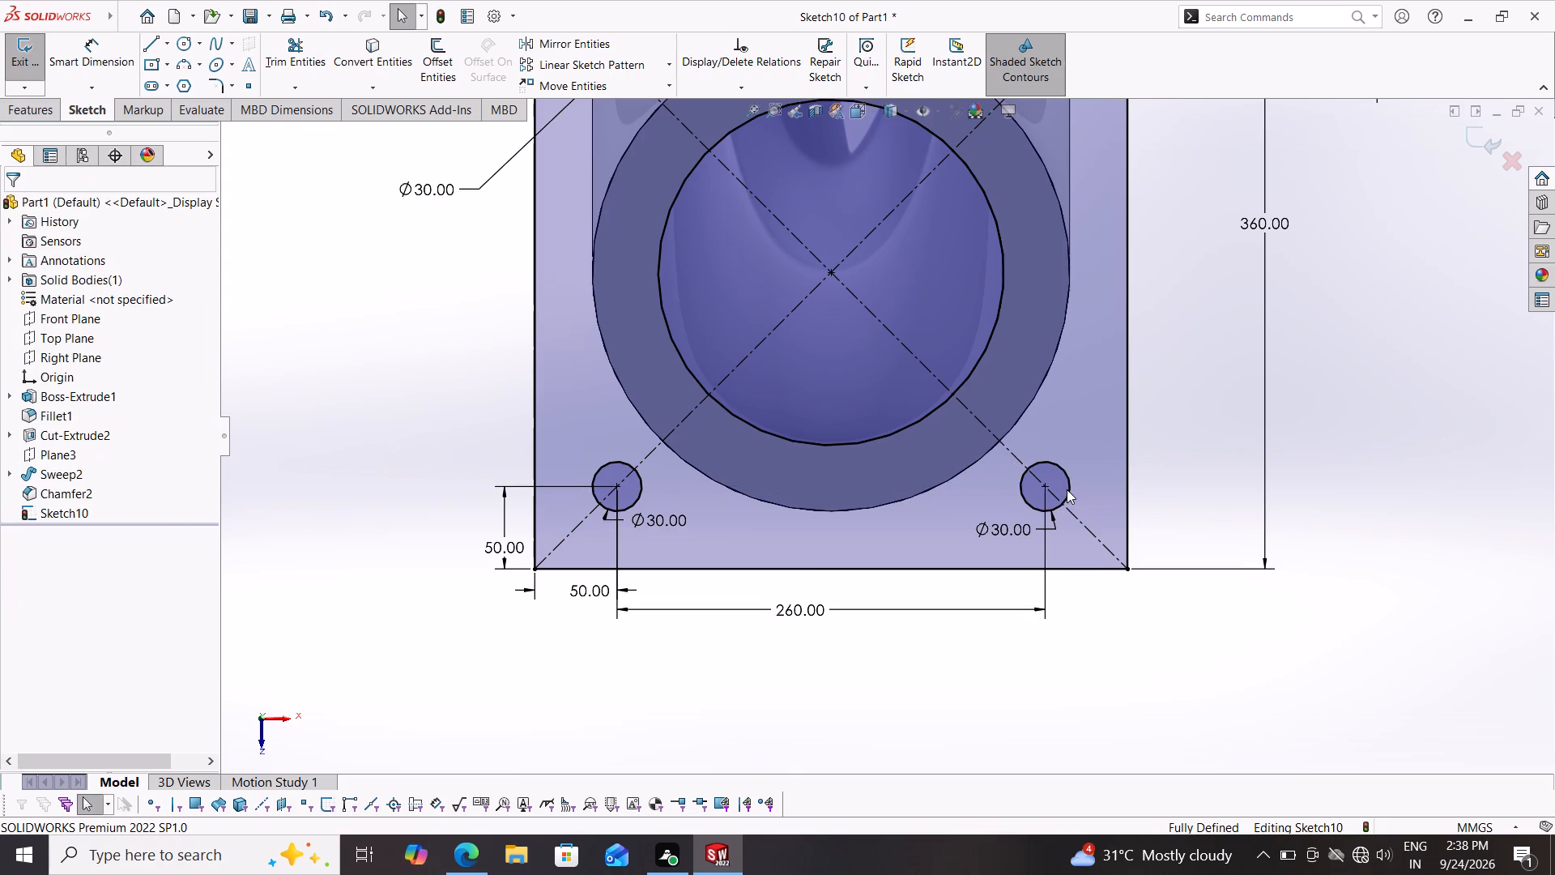
Extrude the square flange profile with its four bolt holes as a blind, merged boss 50 mm deep.
{"action": "scroll", "coordinate": [1064, 437], "scroll_direction": "down", "scroll_amount": 2}
{"action": "scroll", "coordinate": [1019, 434], "scroll_direction": "up", "scroll_amount": 5}
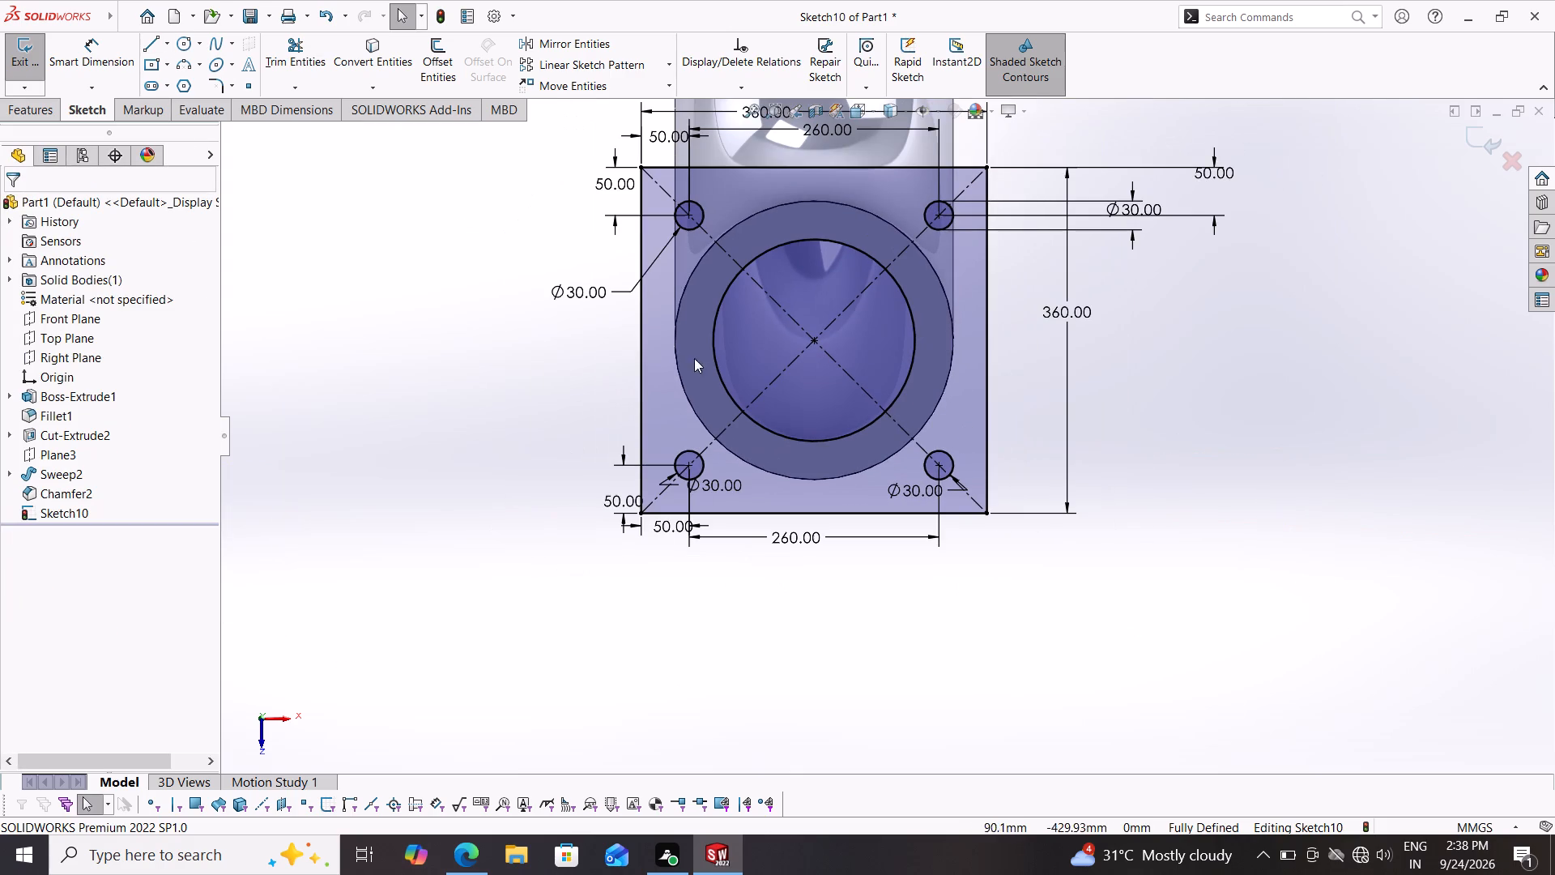
{"action": "left_click", "coordinate": [32, 107]}
{"action": "left_click", "coordinate": [30, 58]}
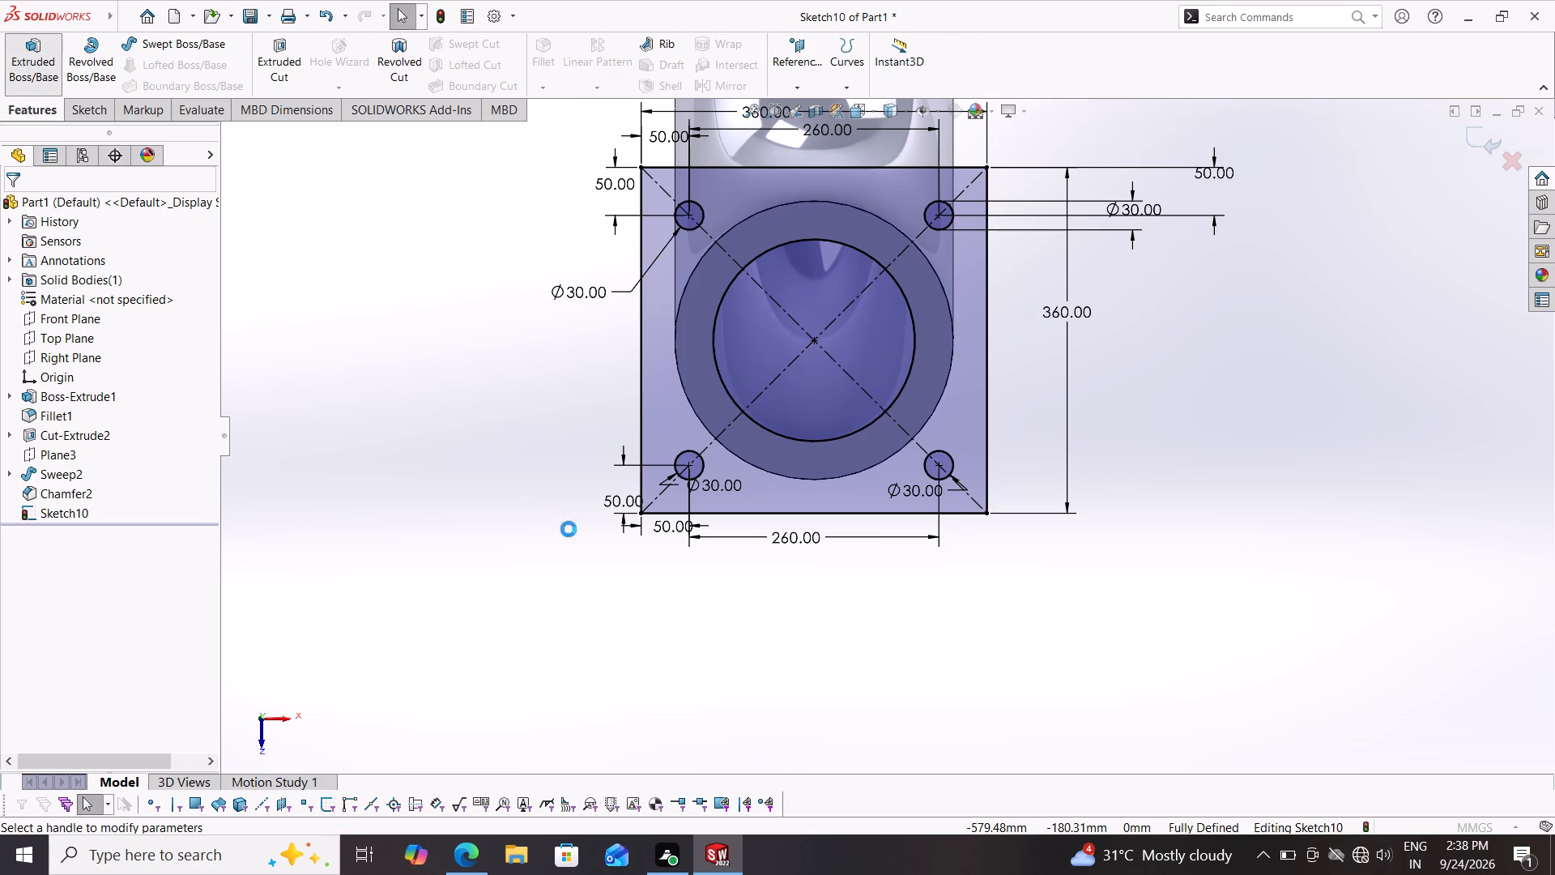
{"action": "middle_click_drag", "start_coordinate": [1181, 478], "coordinate": [1069, 566]}
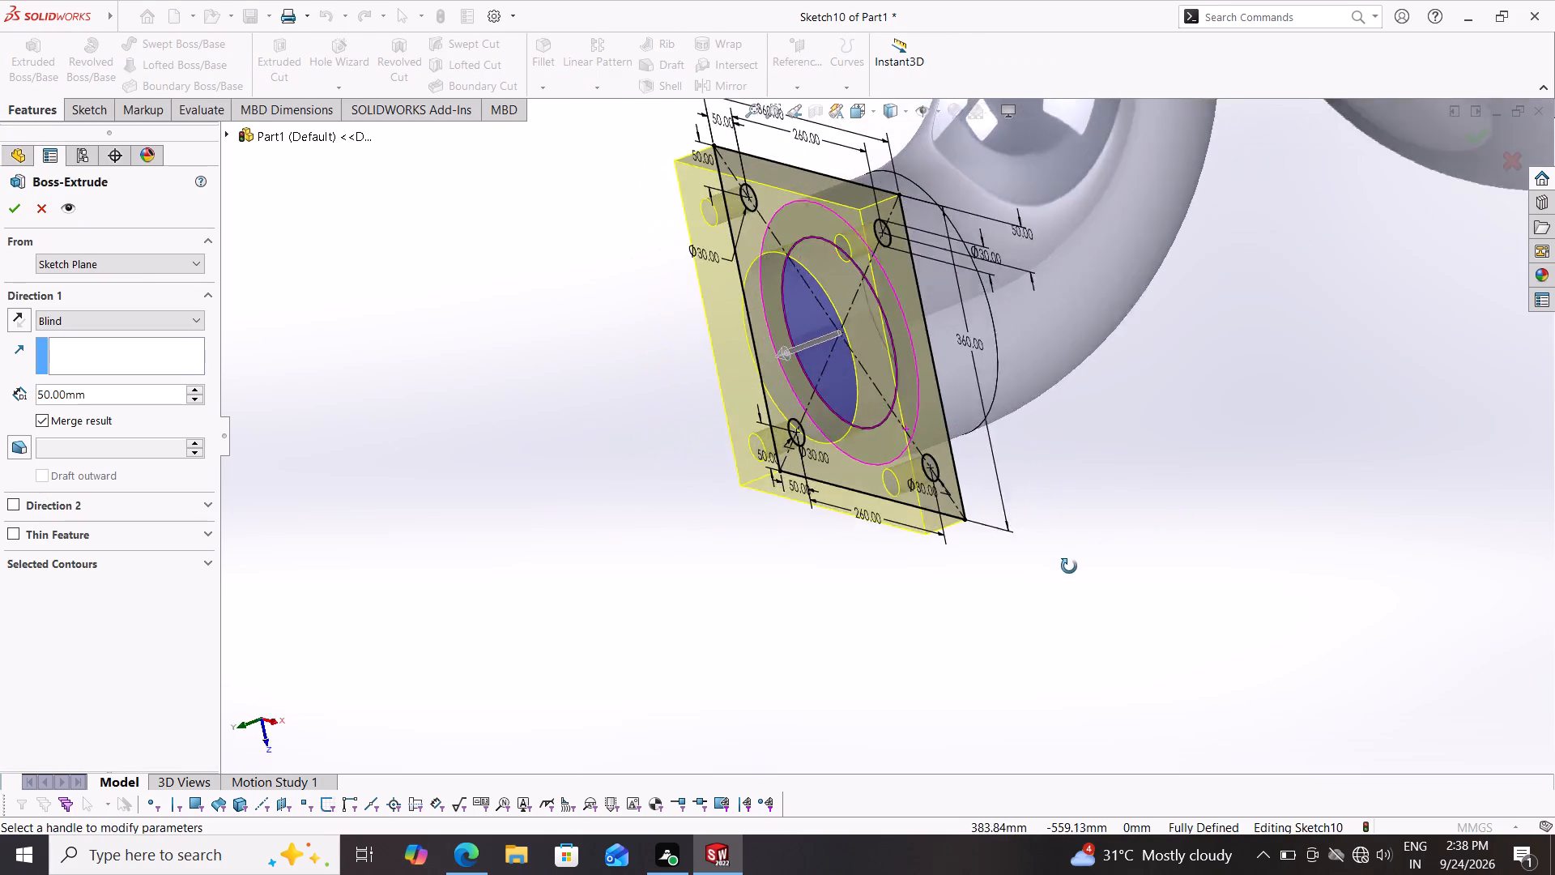
{"action": "middle_click_drag", "start_coordinate": [1069, 566], "coordinate": [1029, 583]}
{"action": "left_click", "coordinate": [12, 207]}
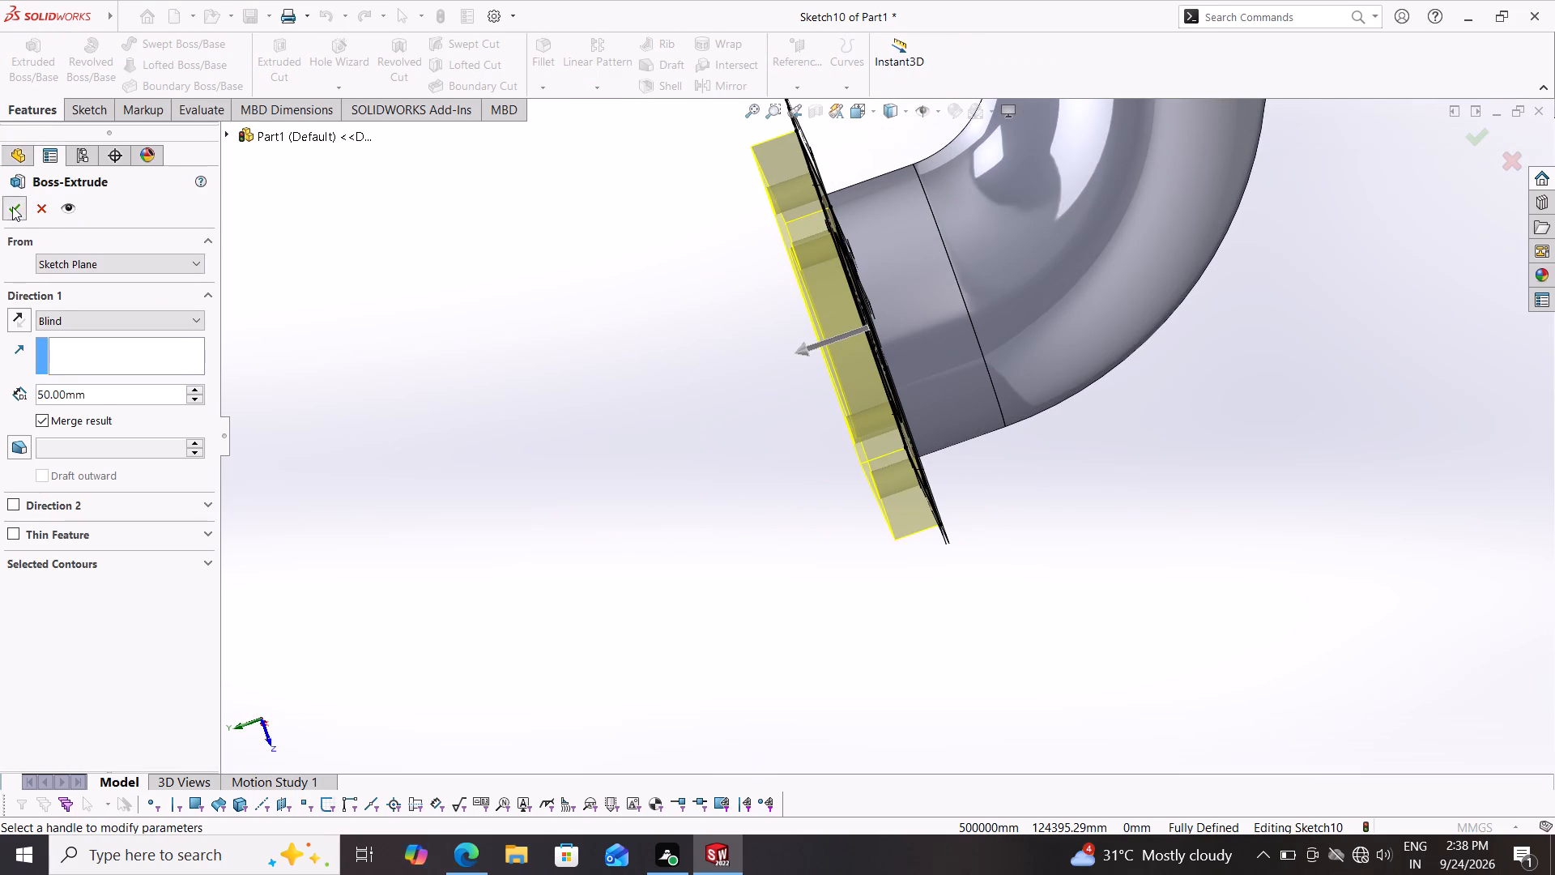
Chamfer the outer edge of the new flange's central bore with a distance of 10 mm at 45 degrees.
{"action": "middle_click_drag", "start_coordinate": [530, 651], "coordinate": [943, 548]}
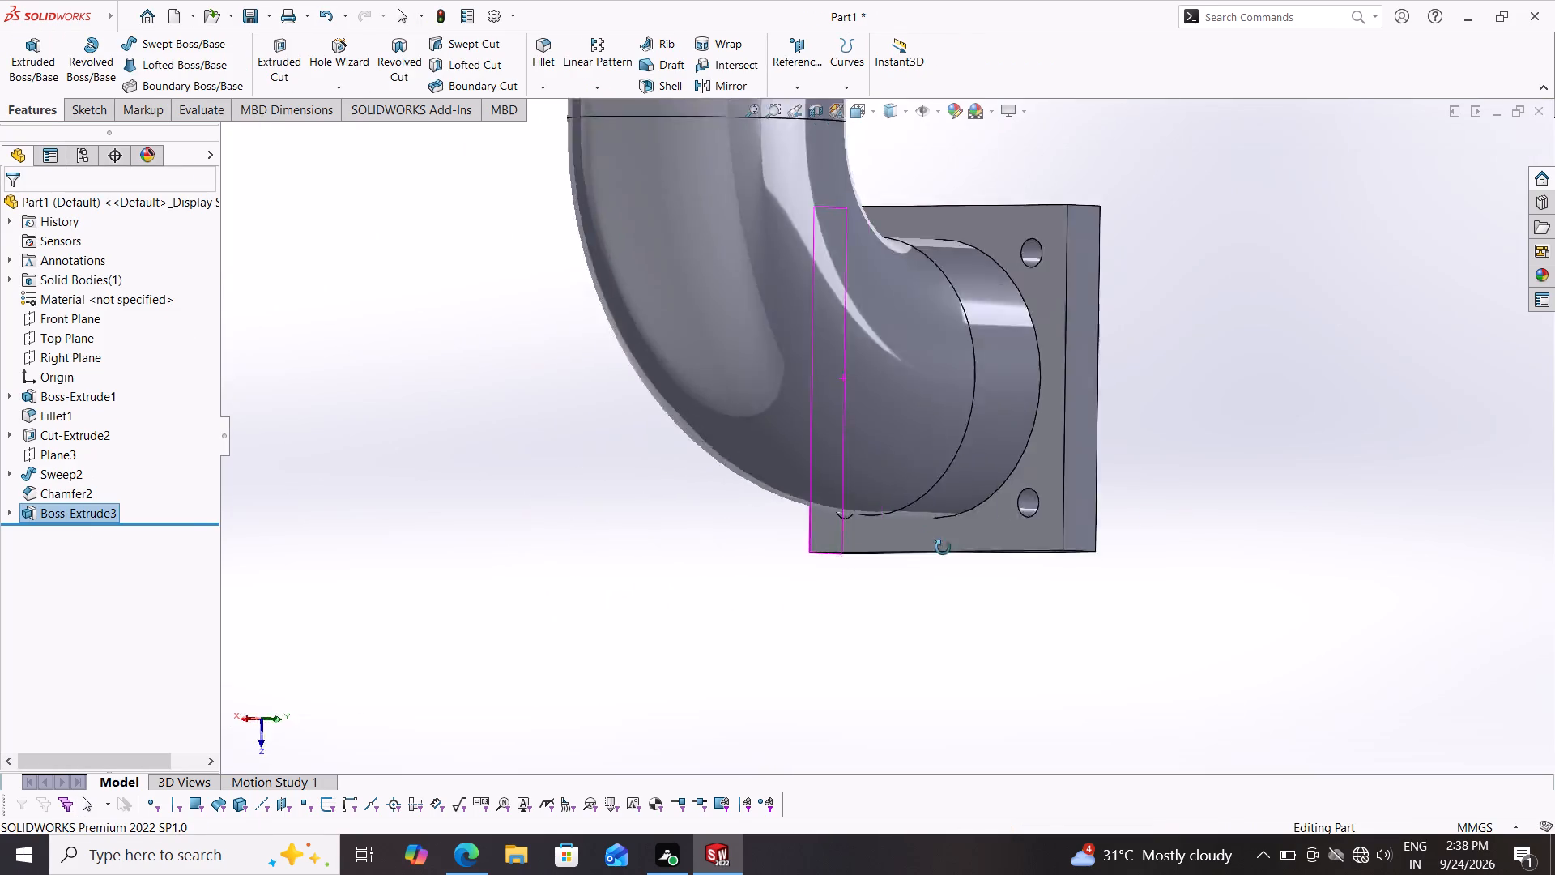
{"action": "middle_click_drag", "start_coordinate": [943, 548], "coordinate": [889, 708]}
{"action": "middle_click_drag", "start_coordinate": [1119, 561], "coordinate": [1063, 580]}
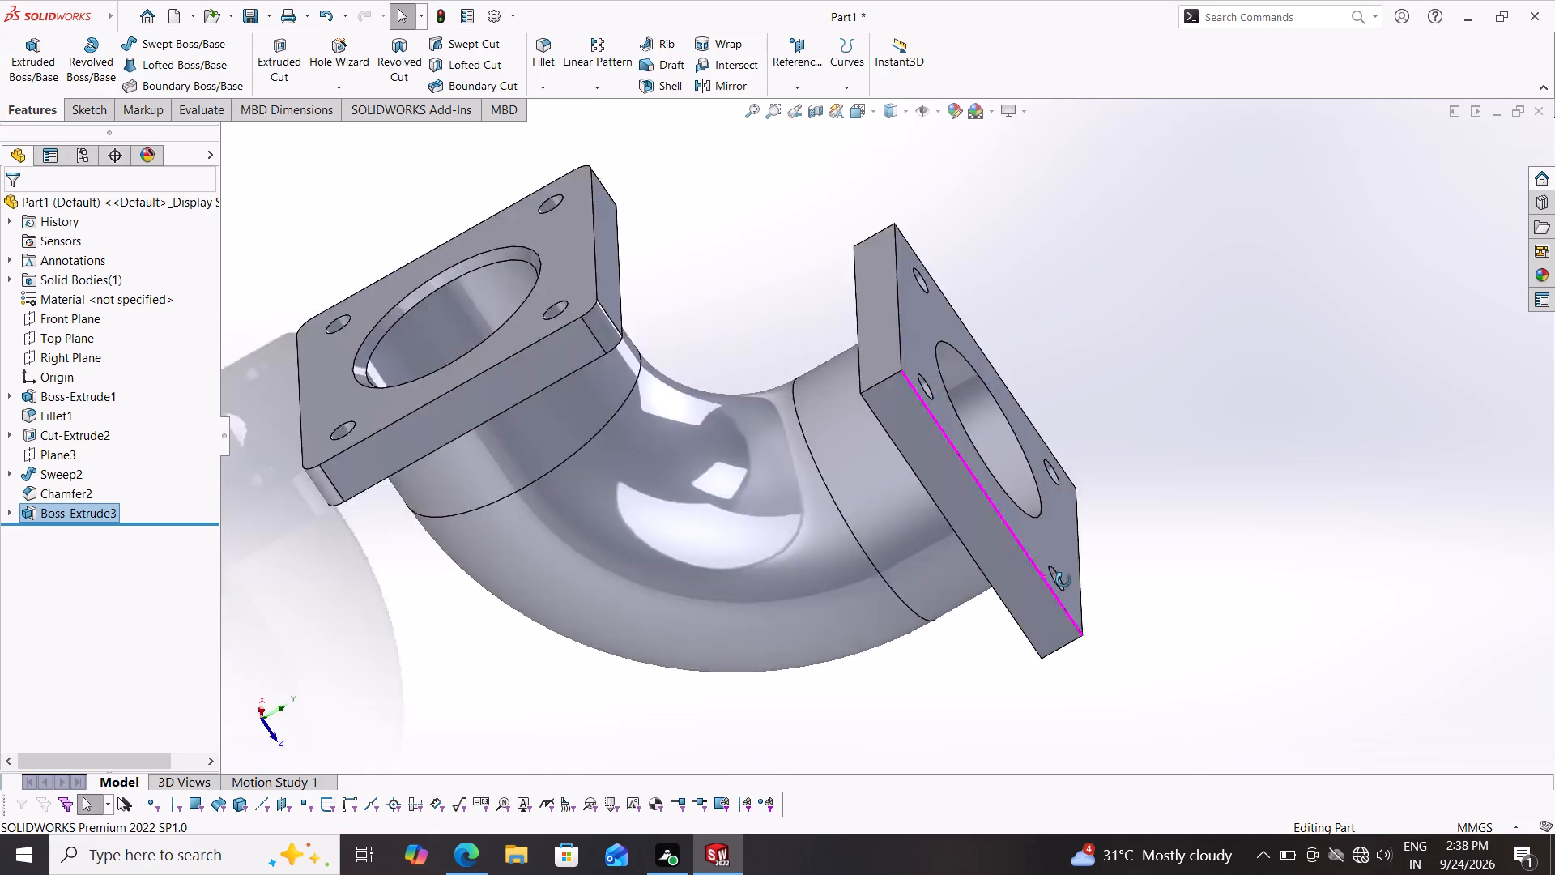
{"action": "middle_click_drag", "start_coordinate": [1063, 580], "coordinate": [980, 630]}
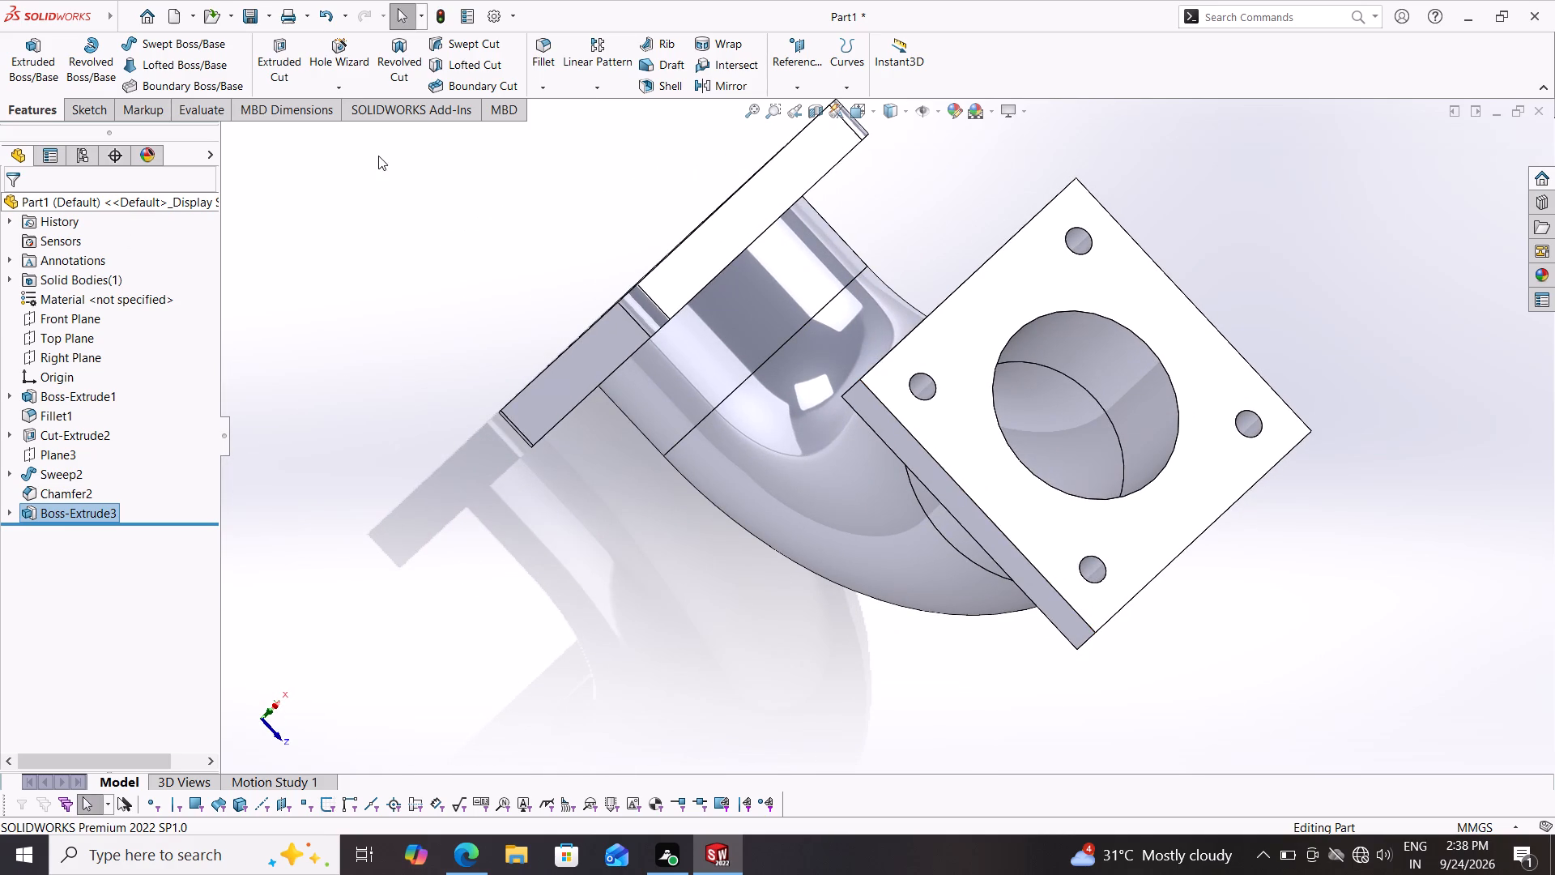
{"action": "left_click", "coordinate": [546, 90]}
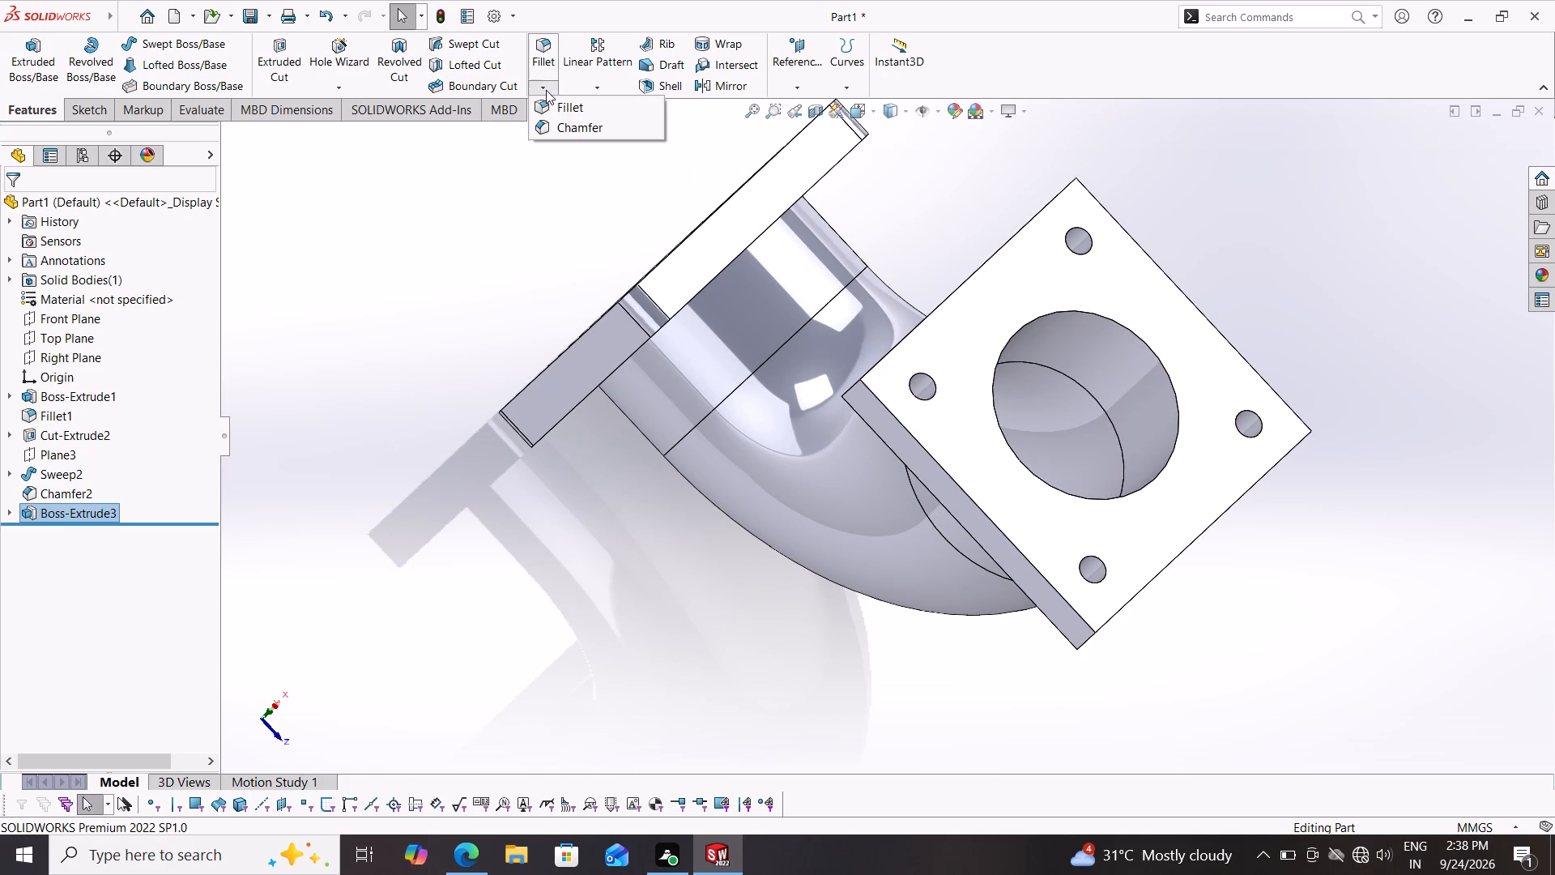
{"action": "left_click", "coordinate": [553, 126]}
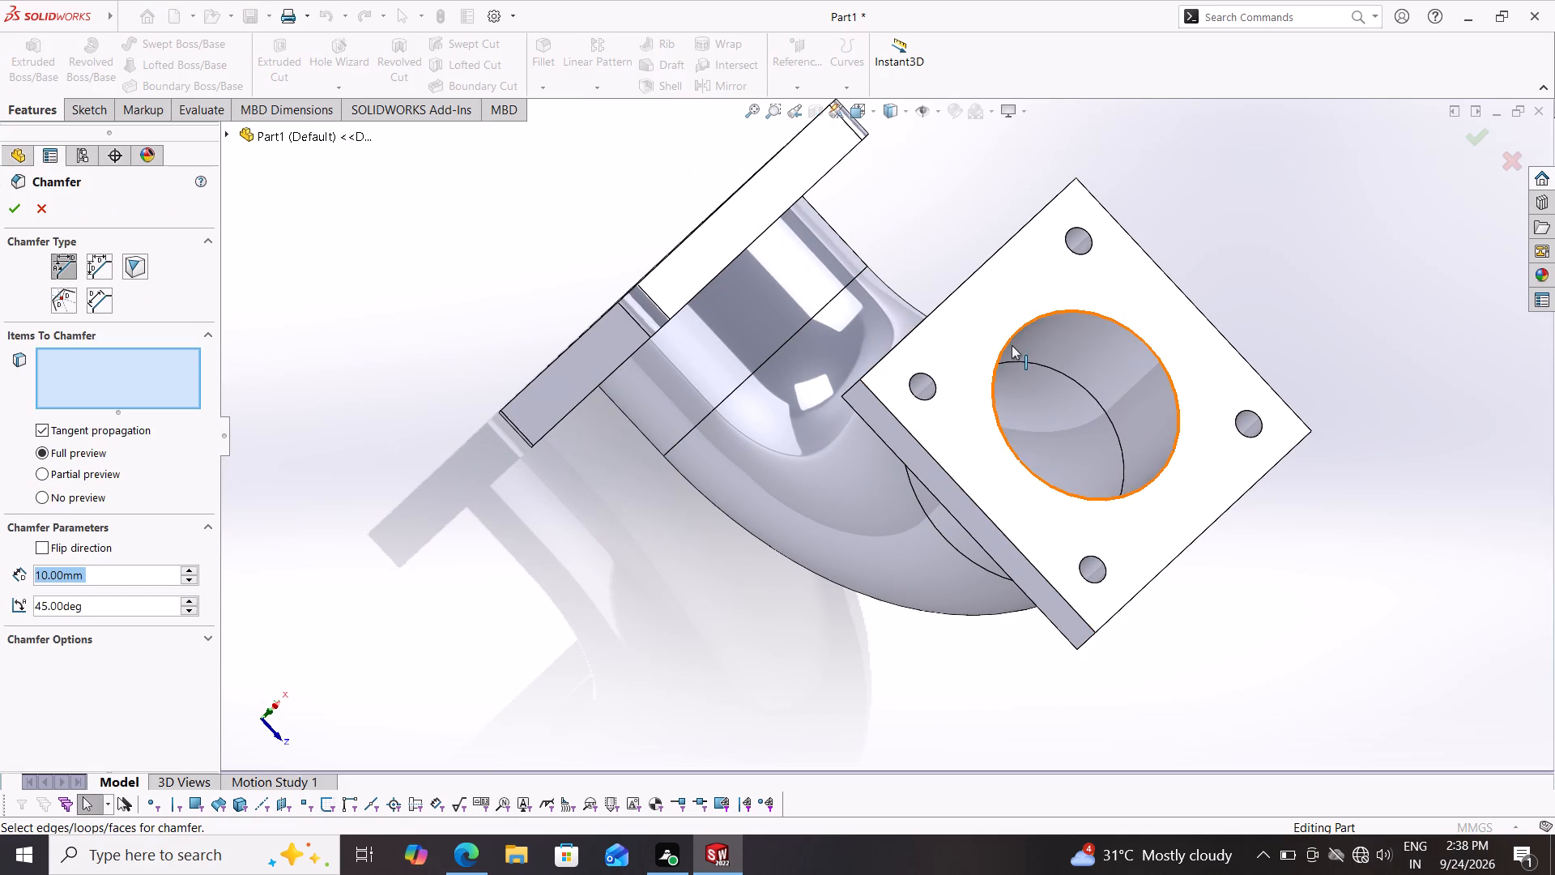
{"action": "left_click", "coordinate": [1005, 343]}
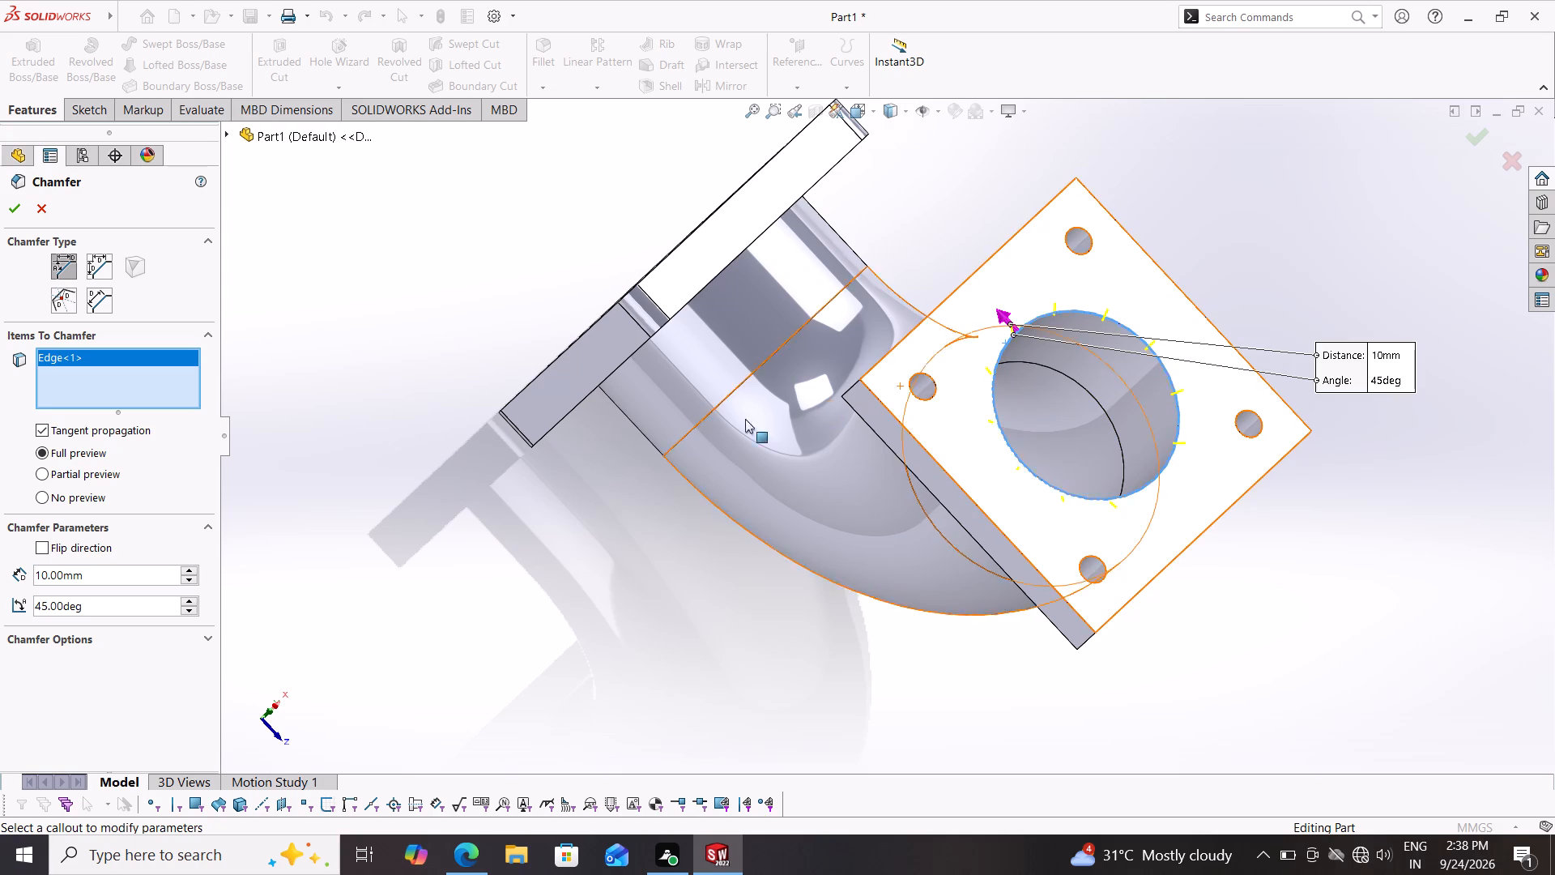
{"action": "left_click", "coordinate": [8, 216]}
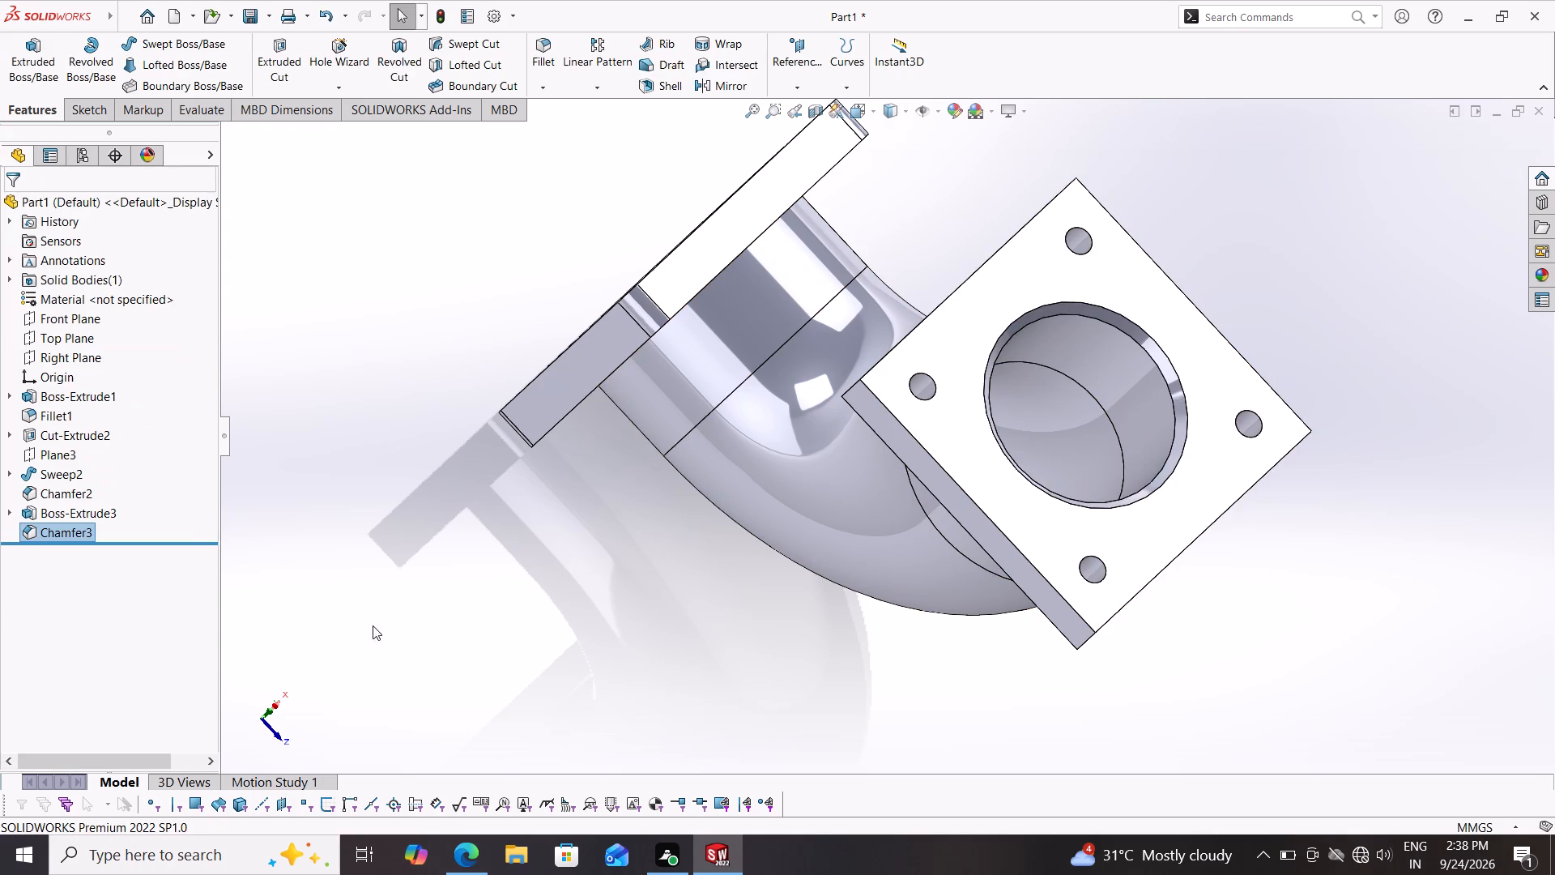
Examine the elbow from several sides, checking both flanges, their bolt holes and the chamfered bores.
{"action": "middle_click_drag", "start_coordinate": [395, 619], "coordinate": [584, 488]}
{"action": "scroll", "coordinate": [404, 614], "scroll_direction": "down", "scroll_amount": 1}
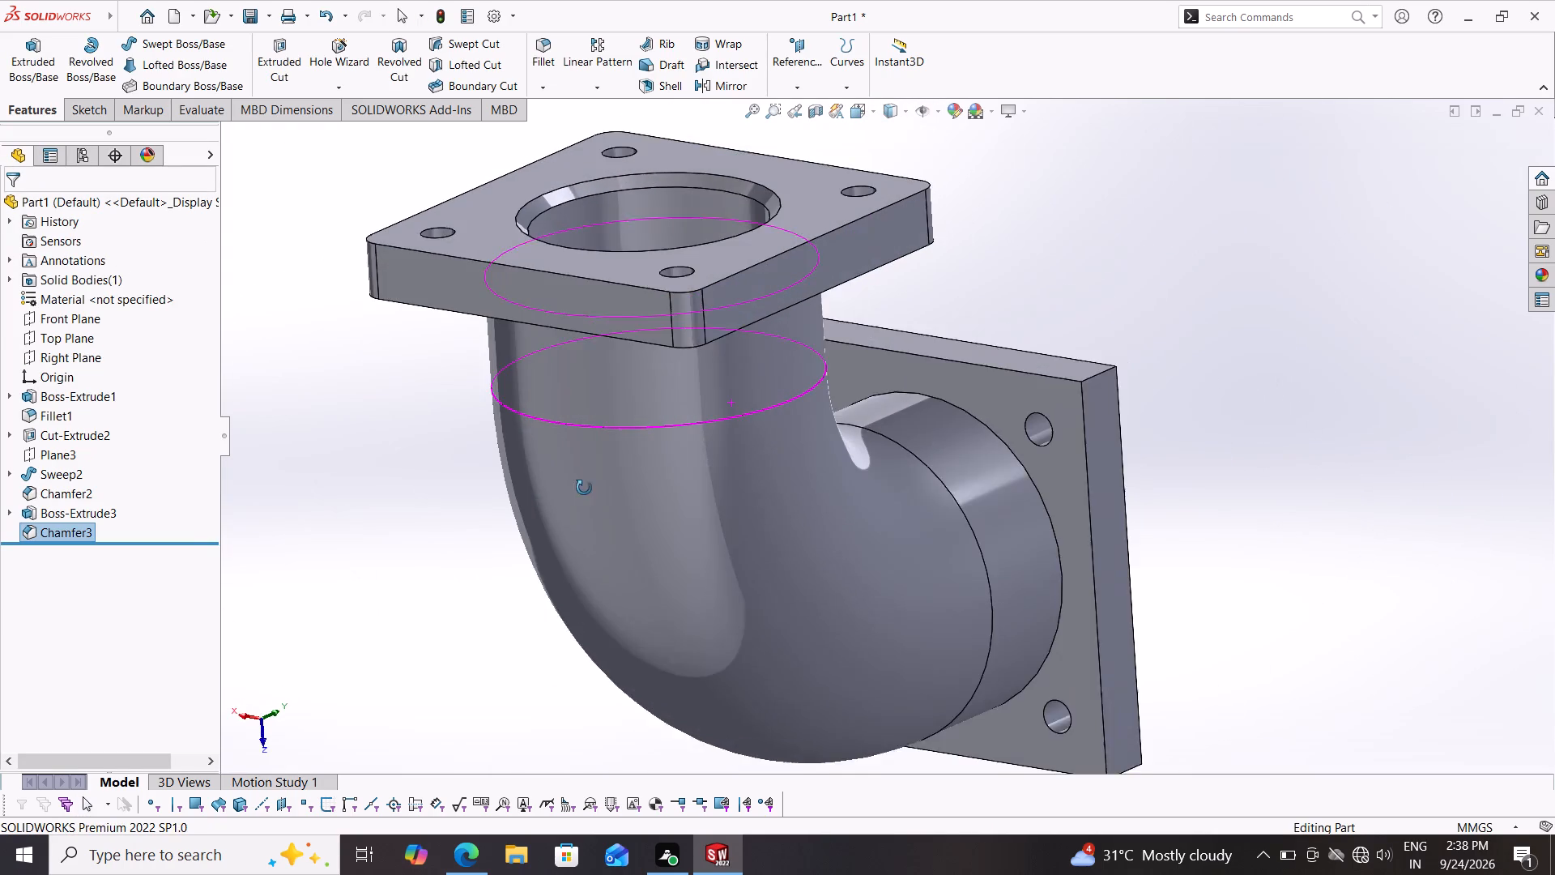
{"action": "middle_click_drag", "start_coordinate": [584, 488], "coordinate": [564, 501]}
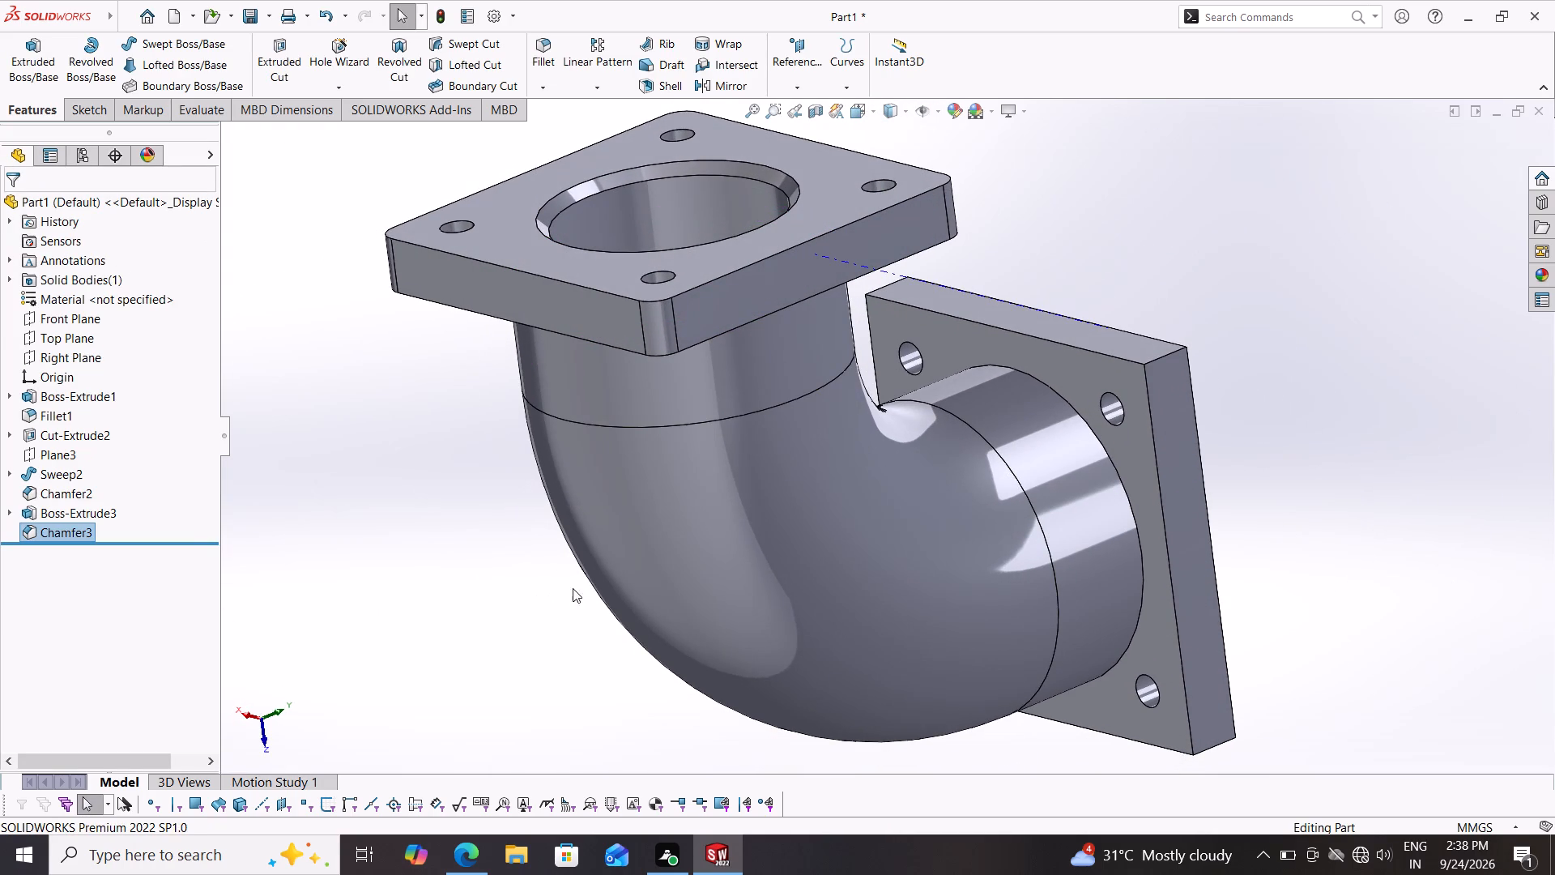
{"action": "middle_click_drag", "start_coordinate": [1270, 459], "coordinate": [1150, 510]}
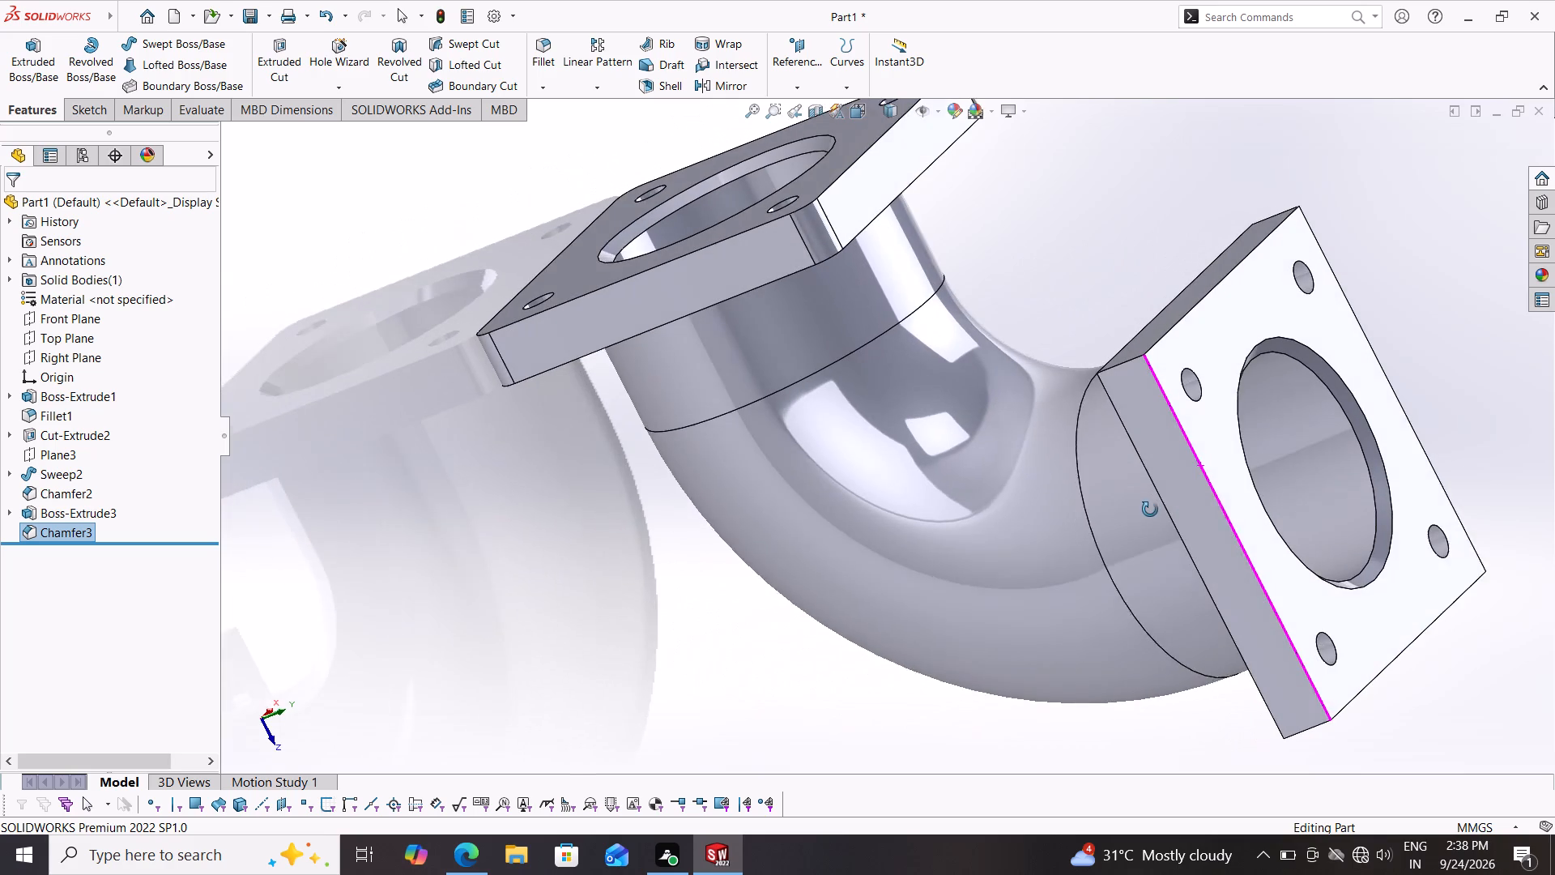
{"action": "middle_click_drag", "start_coordinate": [1150, 510], "coordinate": [1149, 510]}
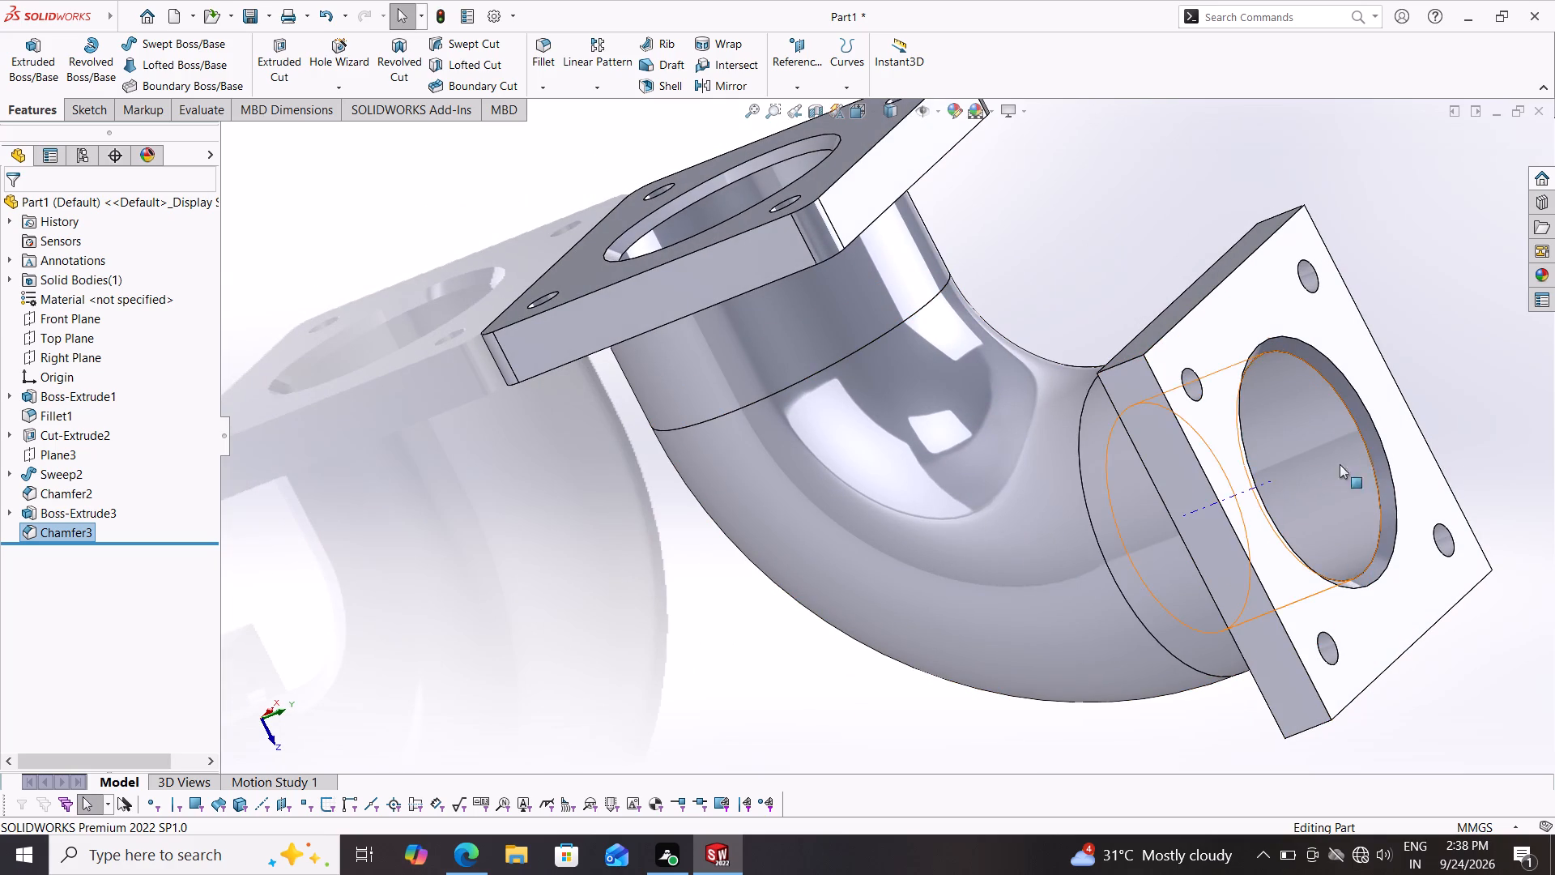
{"action": "scroll", "coordinate": [963, 548], "scroll_direction": "up", "scroll_amount": 4}
{"action": "middle_click_drag", "start_coordinate": [1204, 477], "coordinate": [1197, 480]}
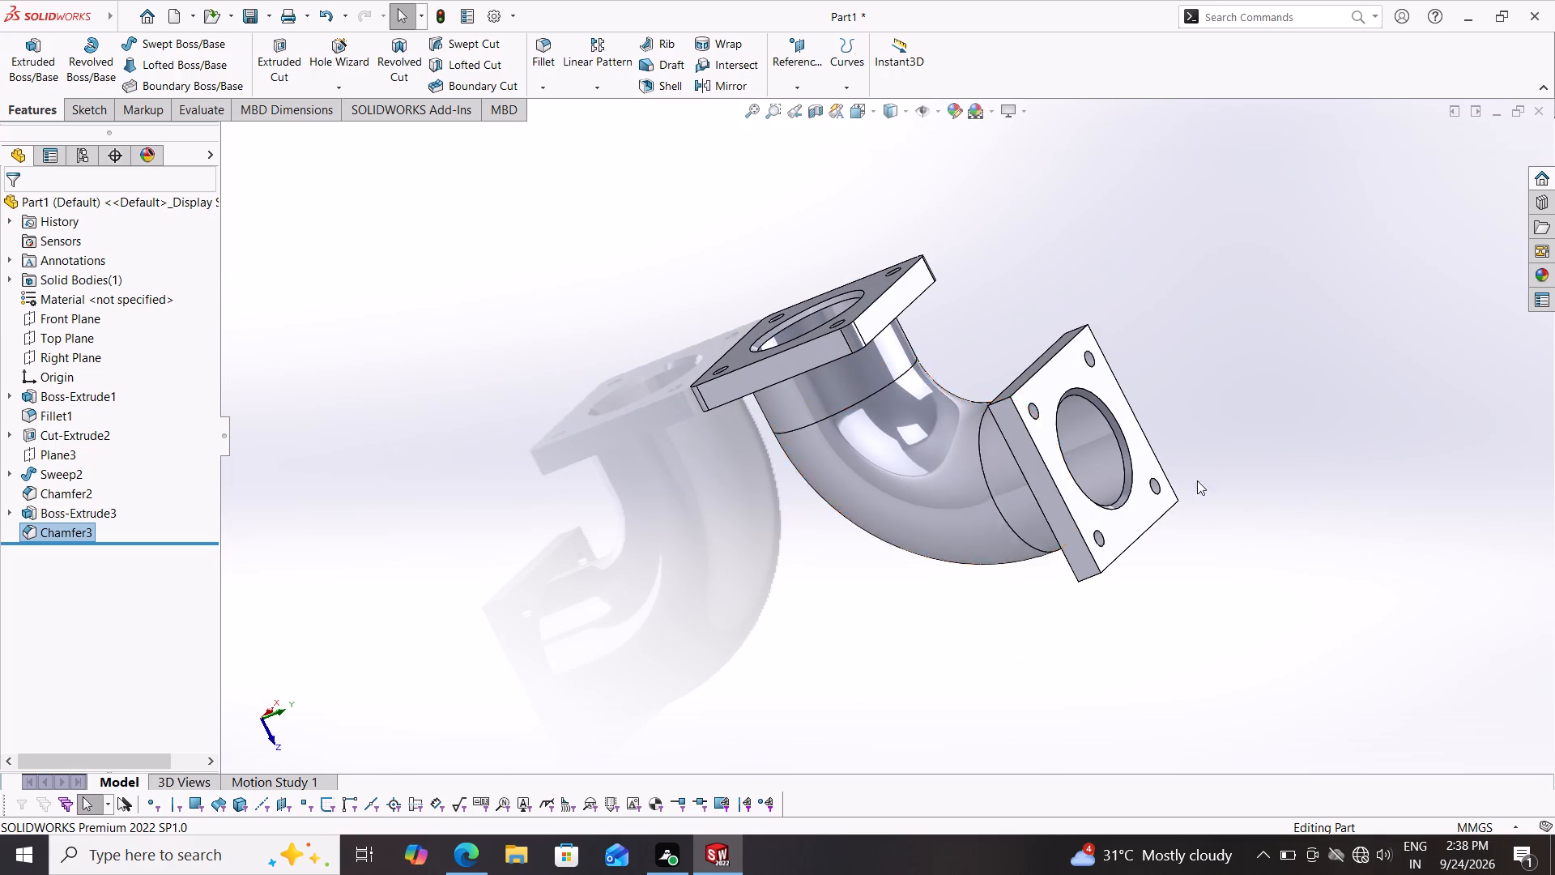
{"action": "middle_click_drag", "start_coordinate": [1197, 480], "coordinate": [1139, 528]}
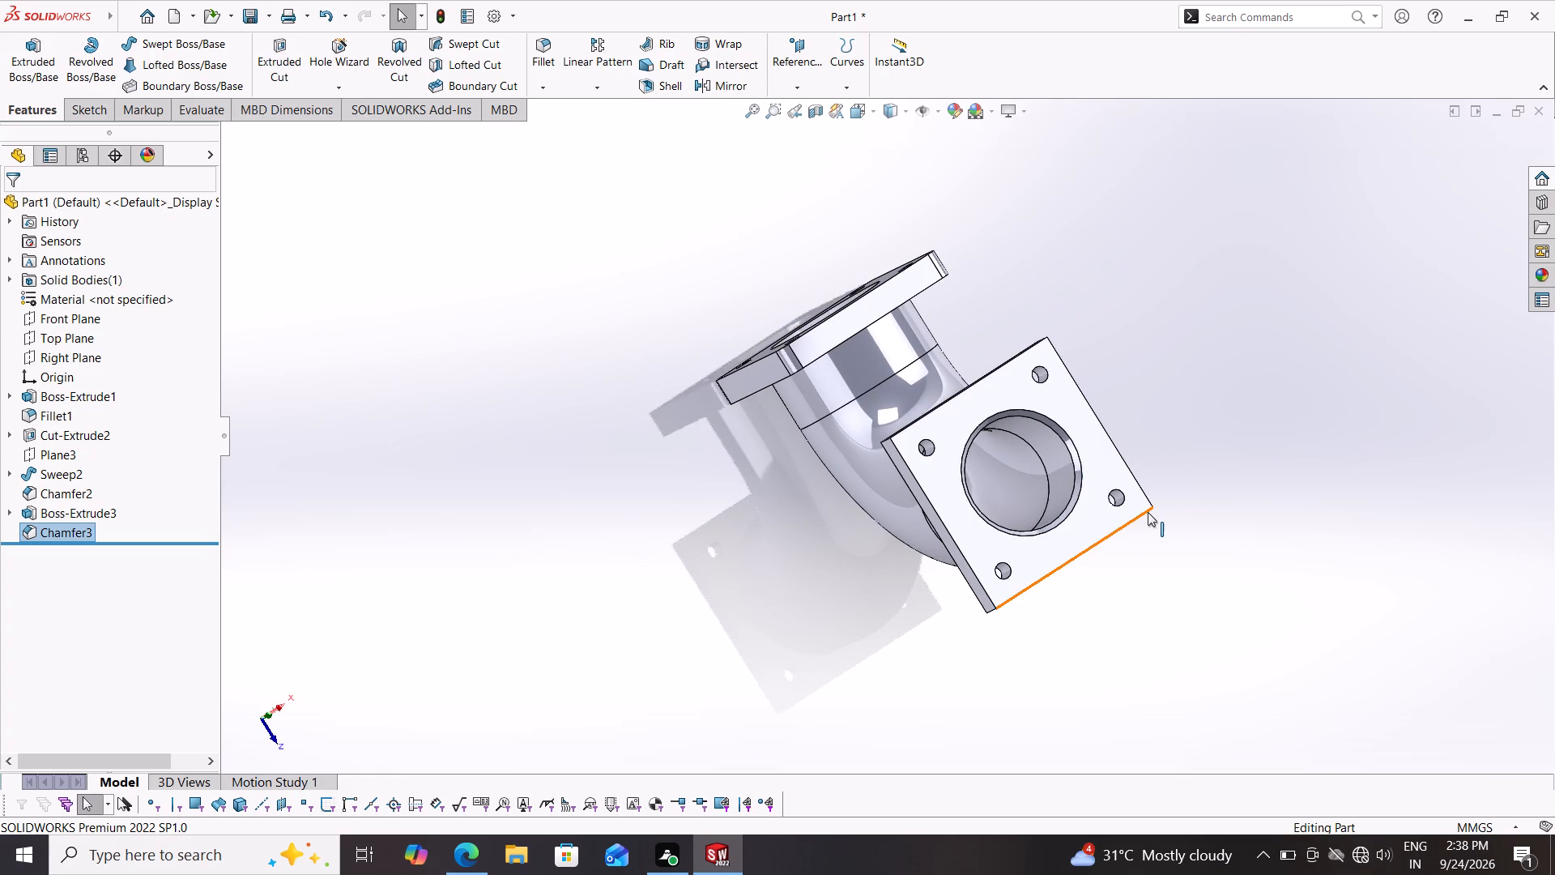
{"action": "middle_click_drag", "start_coordinate": [905, 589], "coordinate": [1108, 600]}
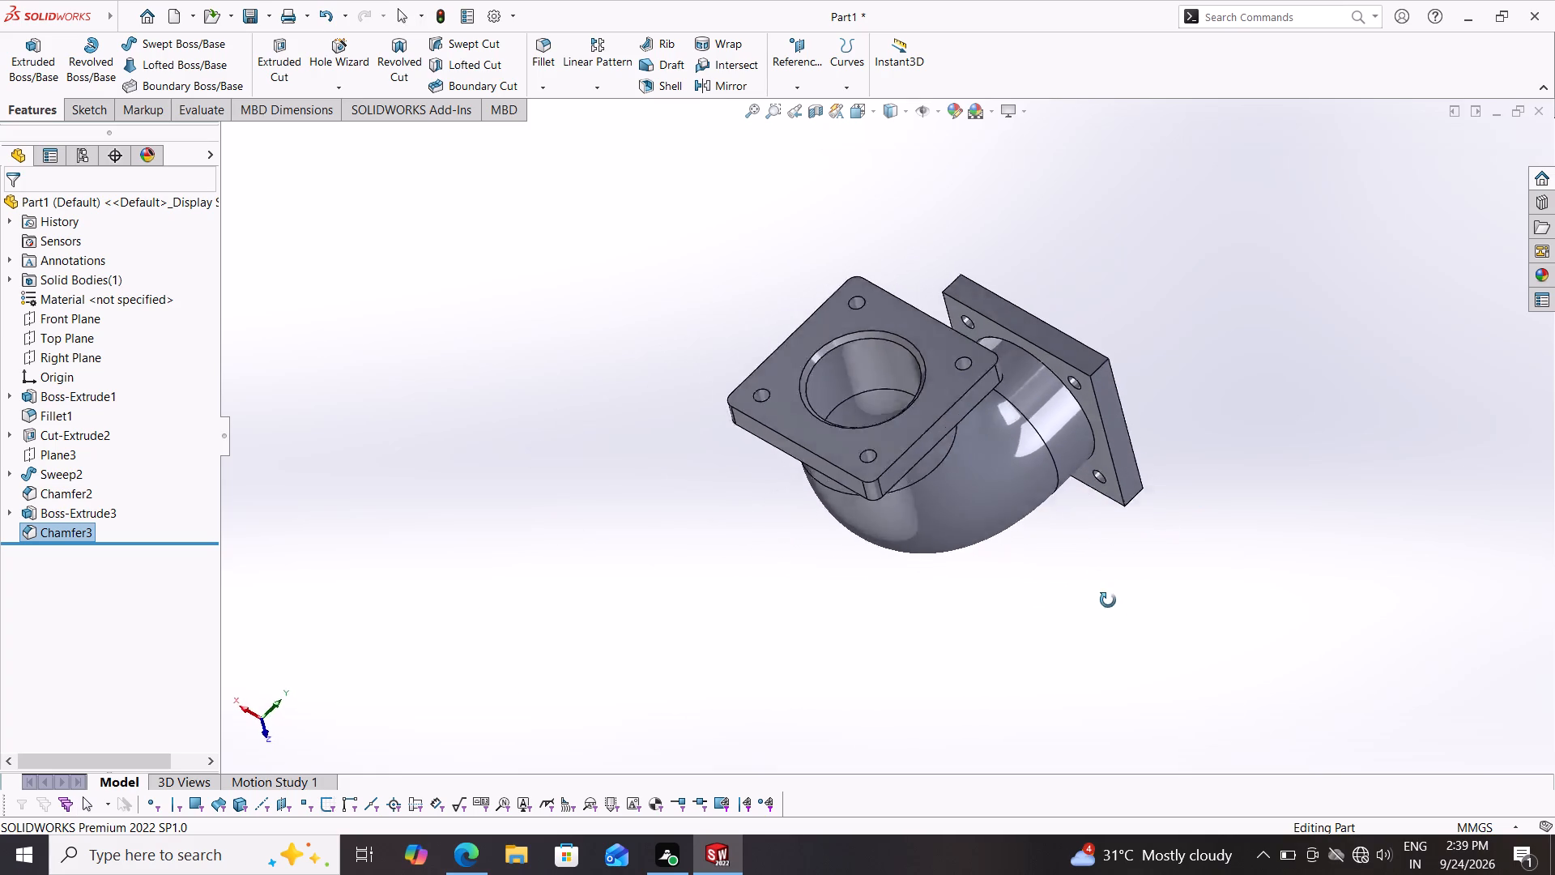
{"action": "middle_click_drag", "start_coordinate": [1108, 600], "coordinate": [1135, 646]}
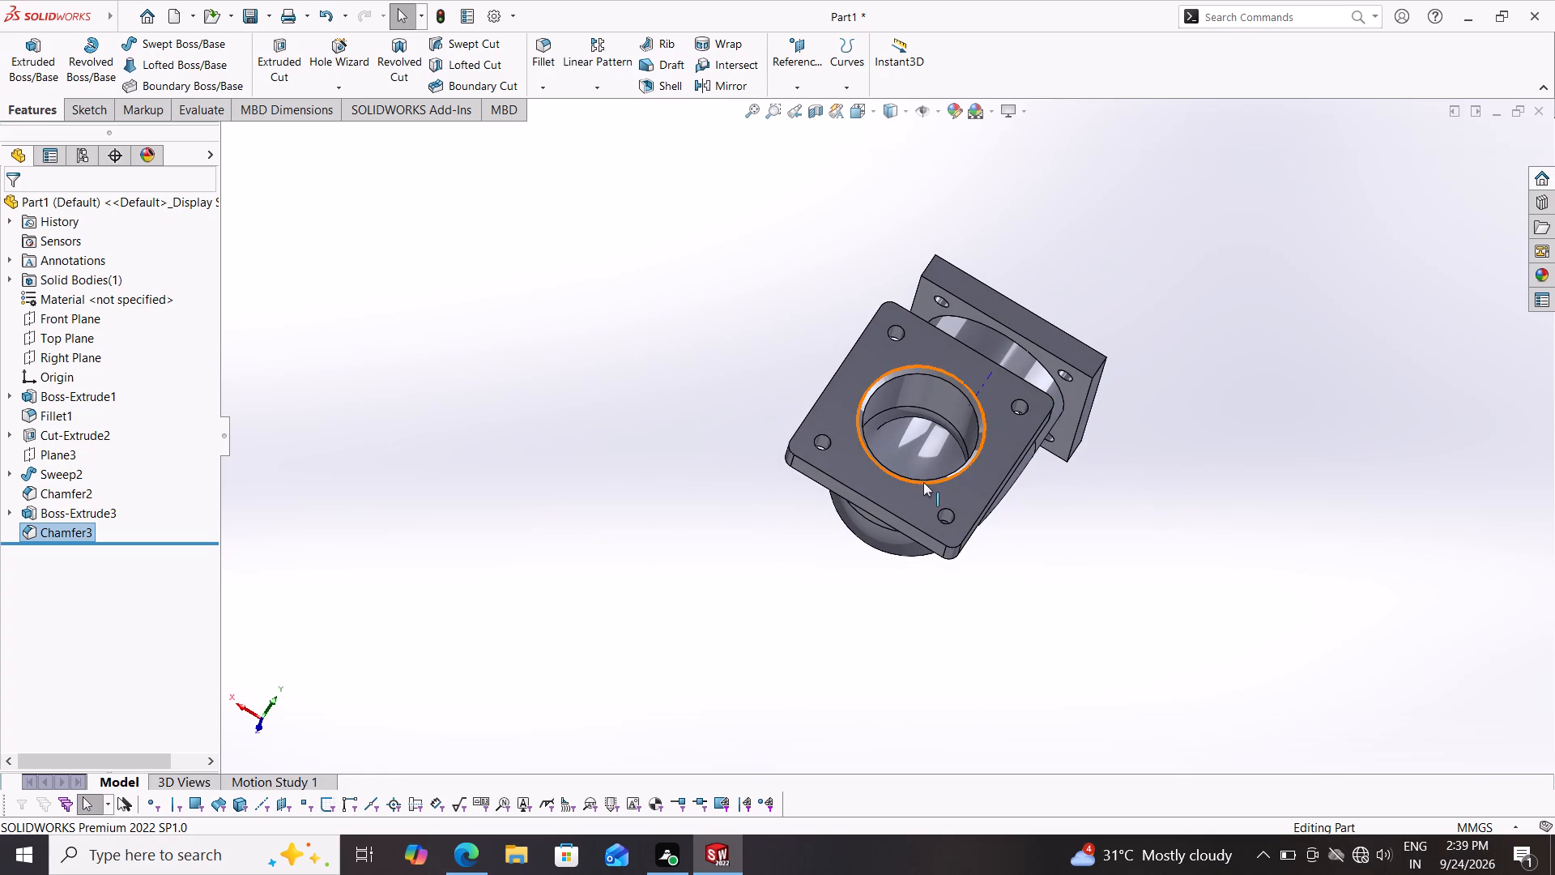
On the rounded-corner flange's outer face, start a sketch and draw circles about 49 to 57 mm in diameter concentric with the four bolt holes.
{"action": "left_click", "coordinate": [880, 481]}
{"action": "left_click", "coordinate": [944, 433]}
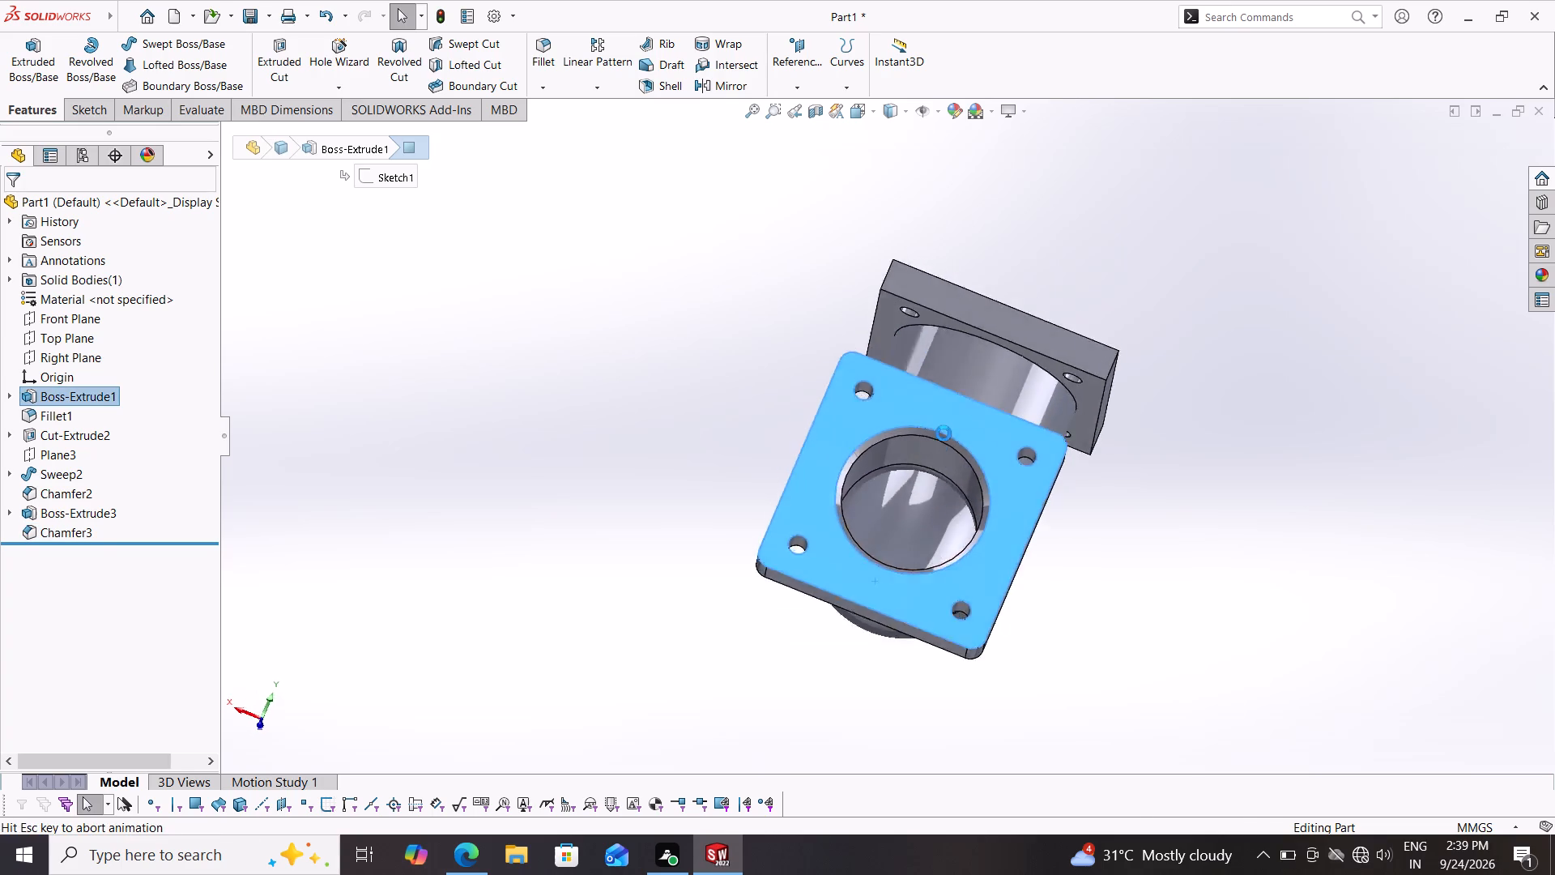
{"action": "key", "text": "Escape"}
{"action": "key", "text": "Escape"}
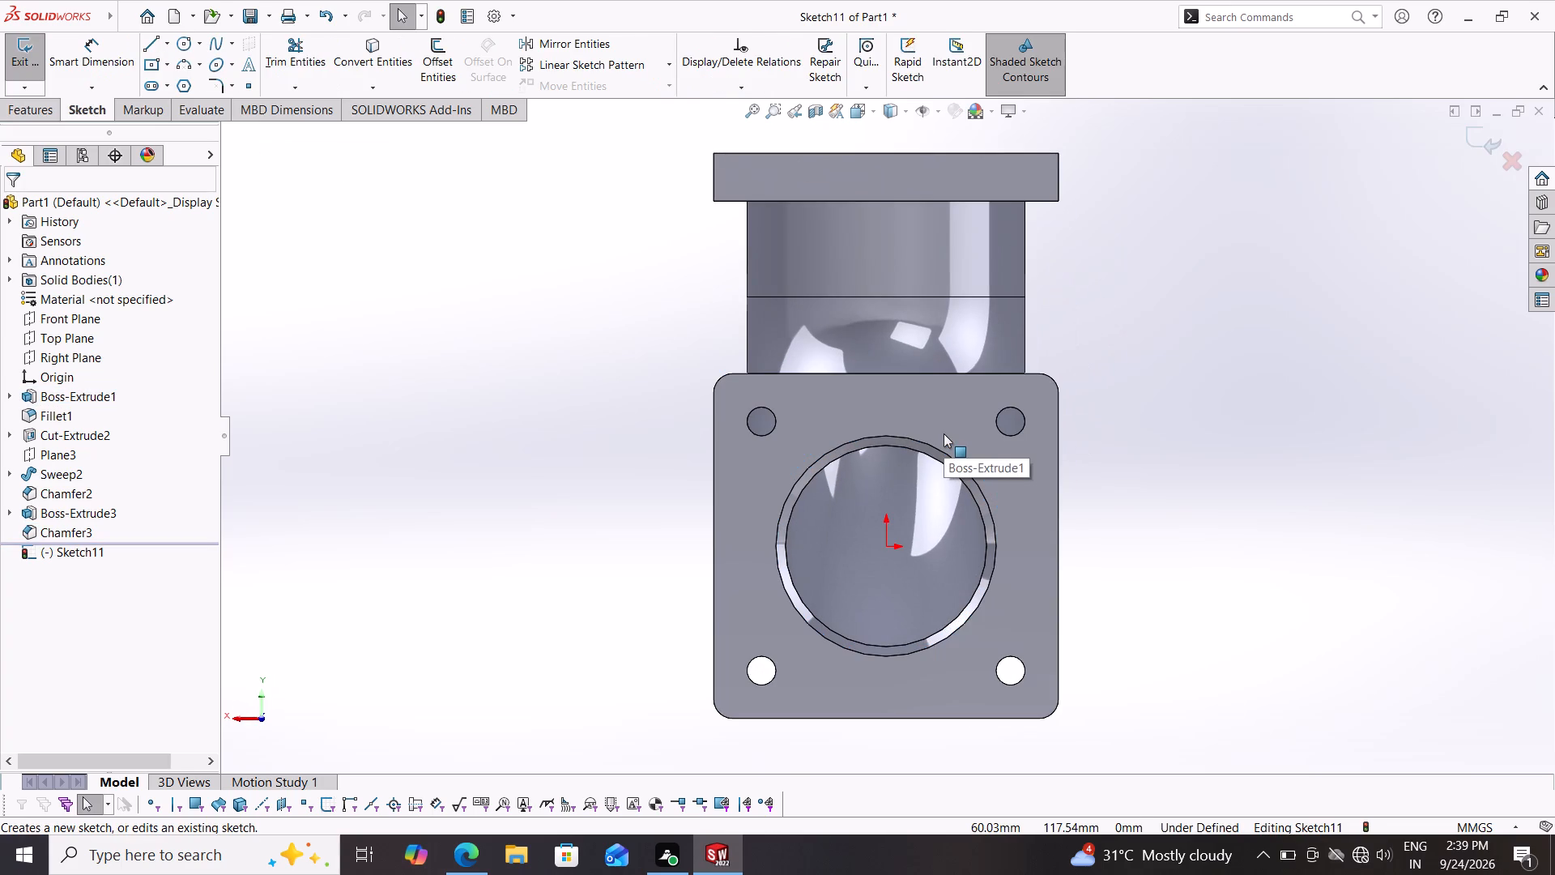
{"action": "left_click", "coordinate": [190, 47]}
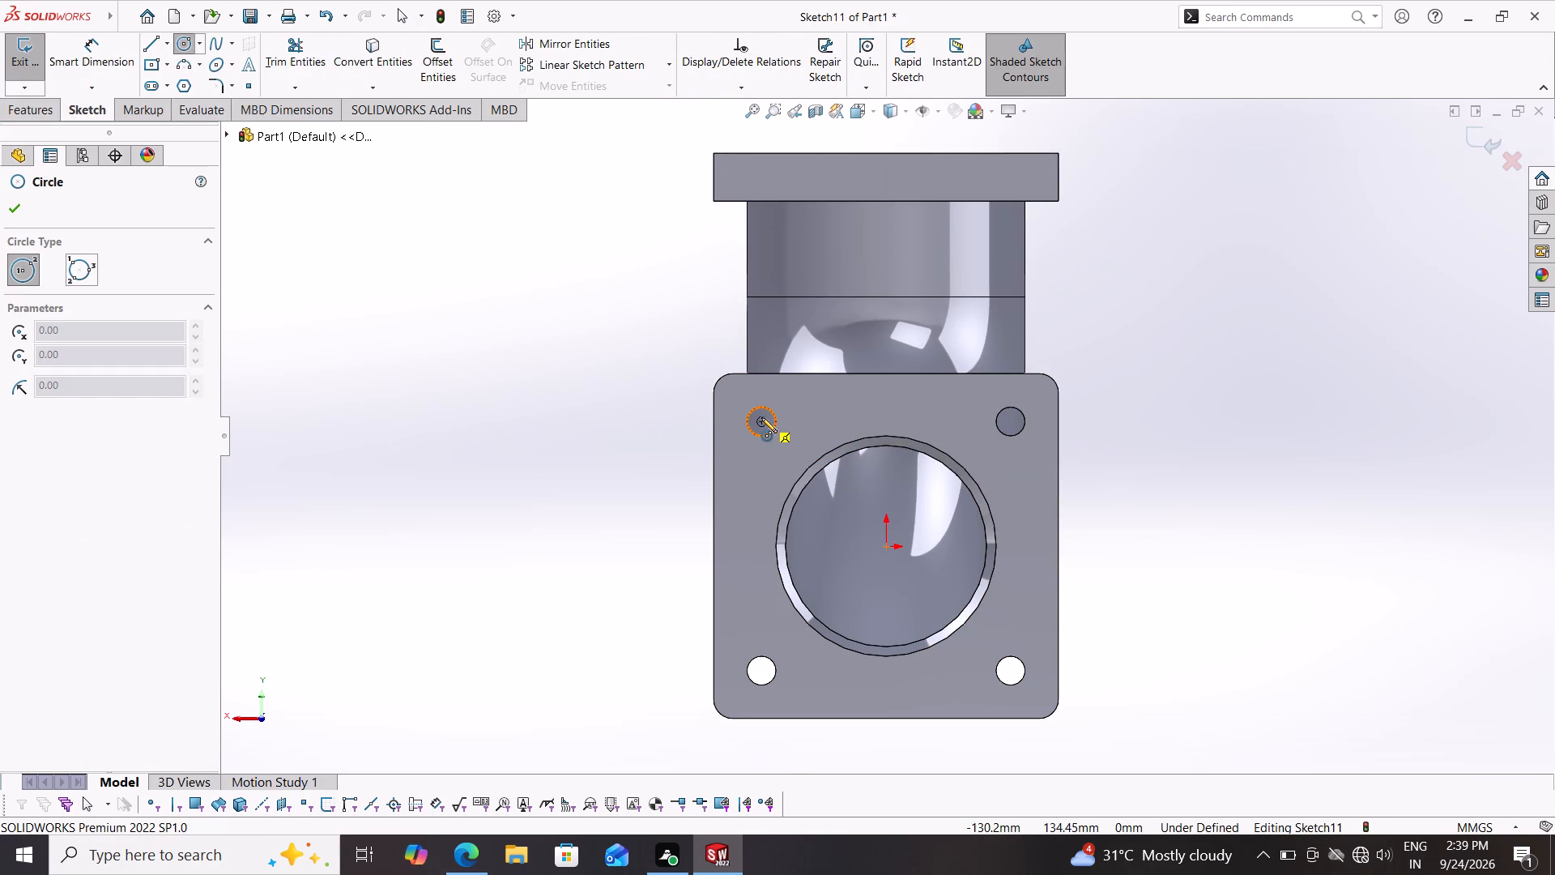
{"action": "left_click", "coordinate": [761, 417]}
{"action": "left_click", "coordinate": [759, 446]}
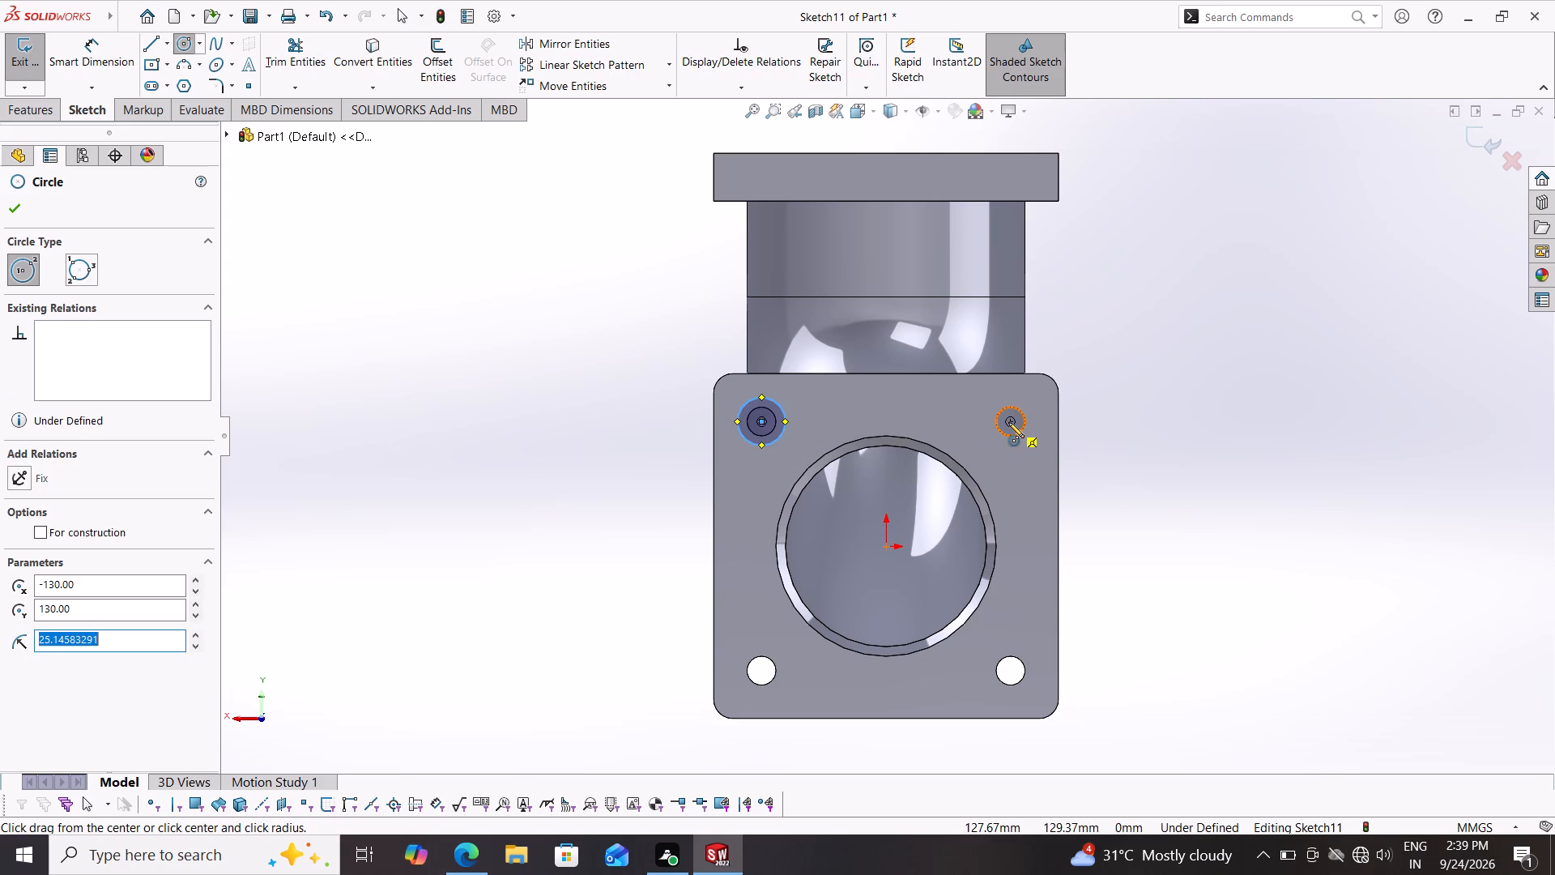
{"action": "left_click", "coordinate": [1008, 422]}
{"action": "left_click", "coordinate": [1007, 447]}
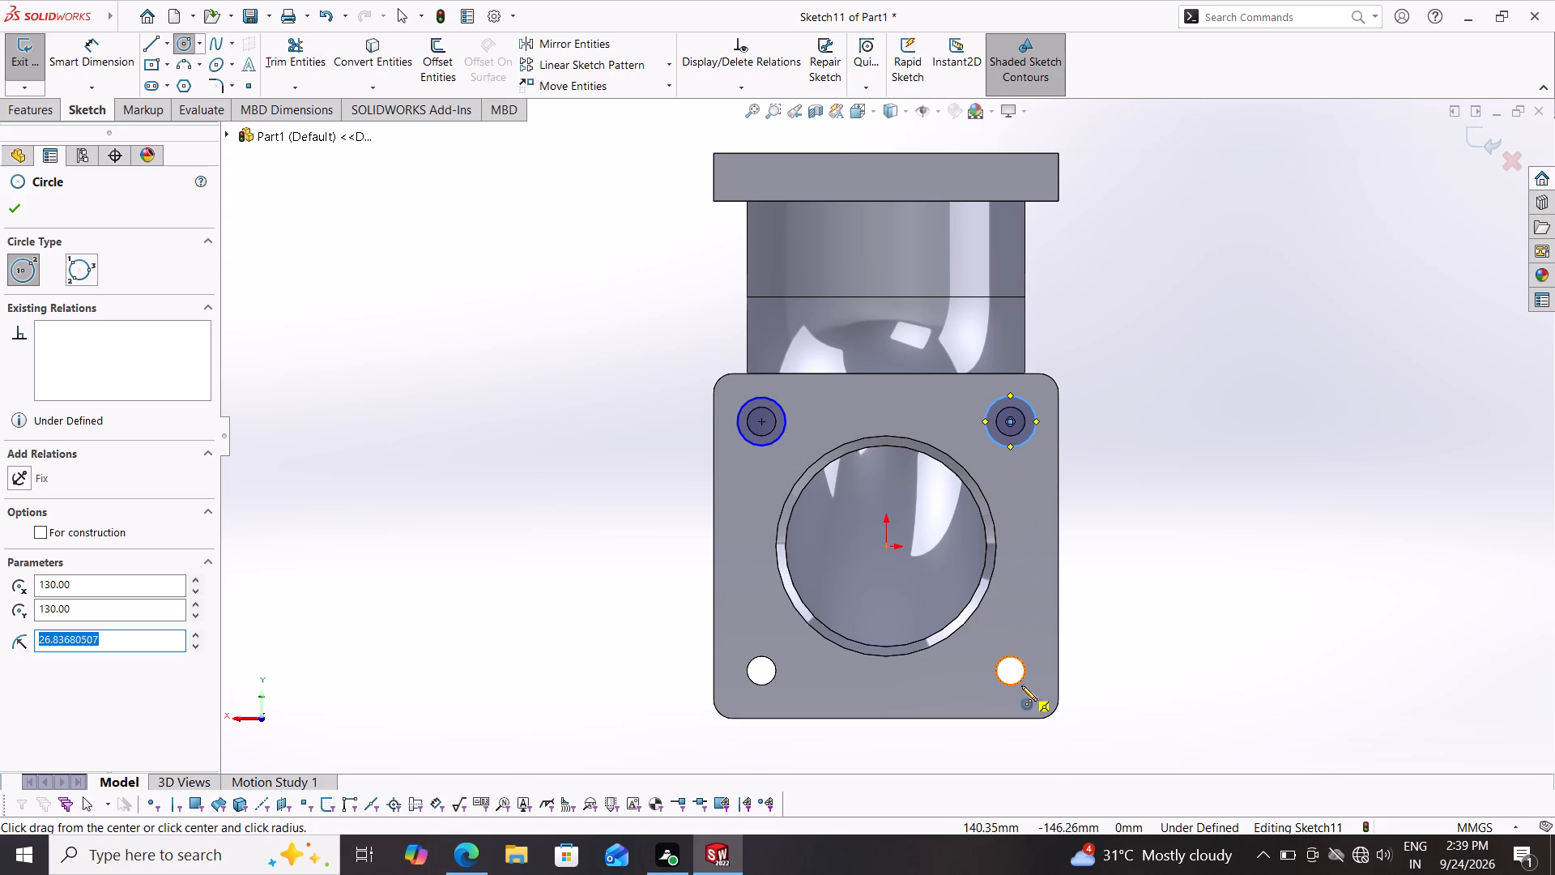
{"action": "left_click", "coordinate": [1009, 670]}
{"action": "left_click", "coordinate": [1000, 696]}
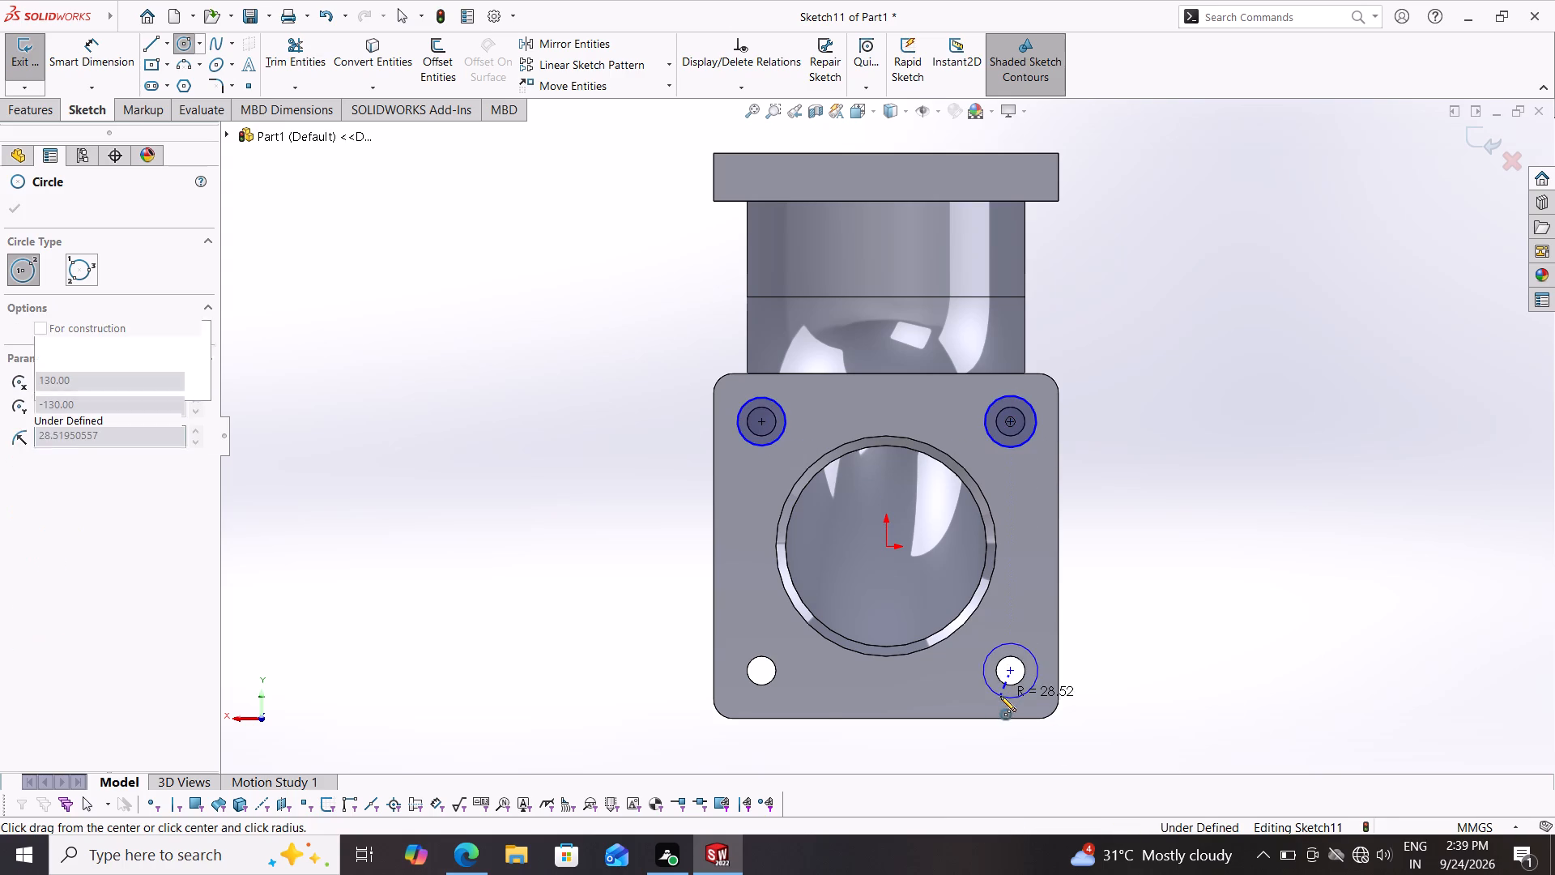
{"action": "left_click", "coordinate": [760, 670]}
{"action": "left_click", "coordinate": [756, 694]}
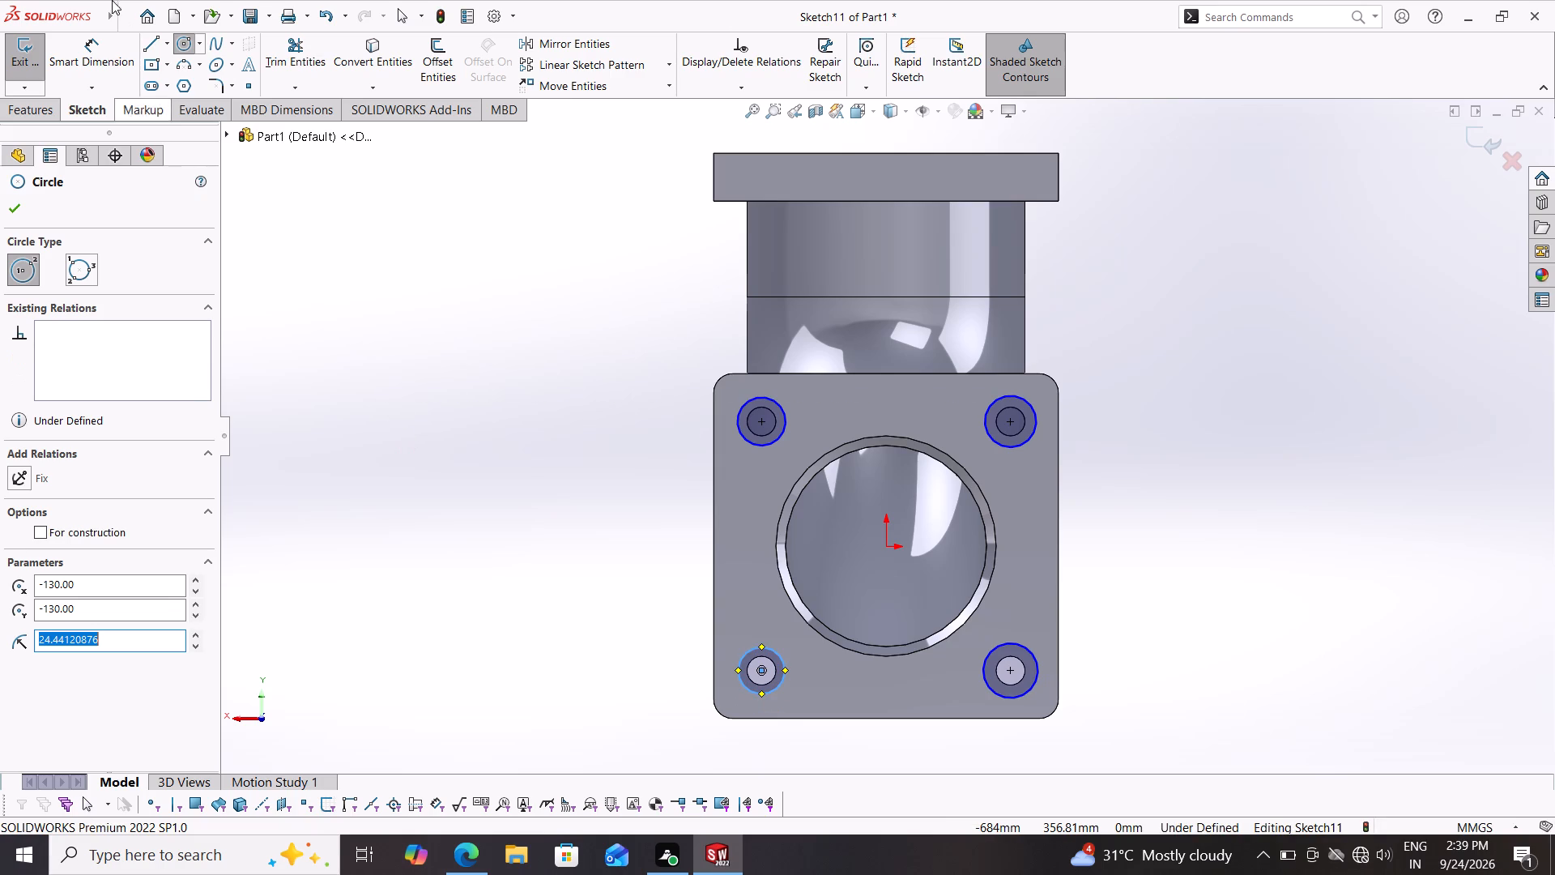
Dimension the circle around the upper-left bolt hole to a diameter of 60 mm.
{"action": "left_click", "coordinate": [92, 49]}
{"action": "left_click", "coordinate": [740, 434]}
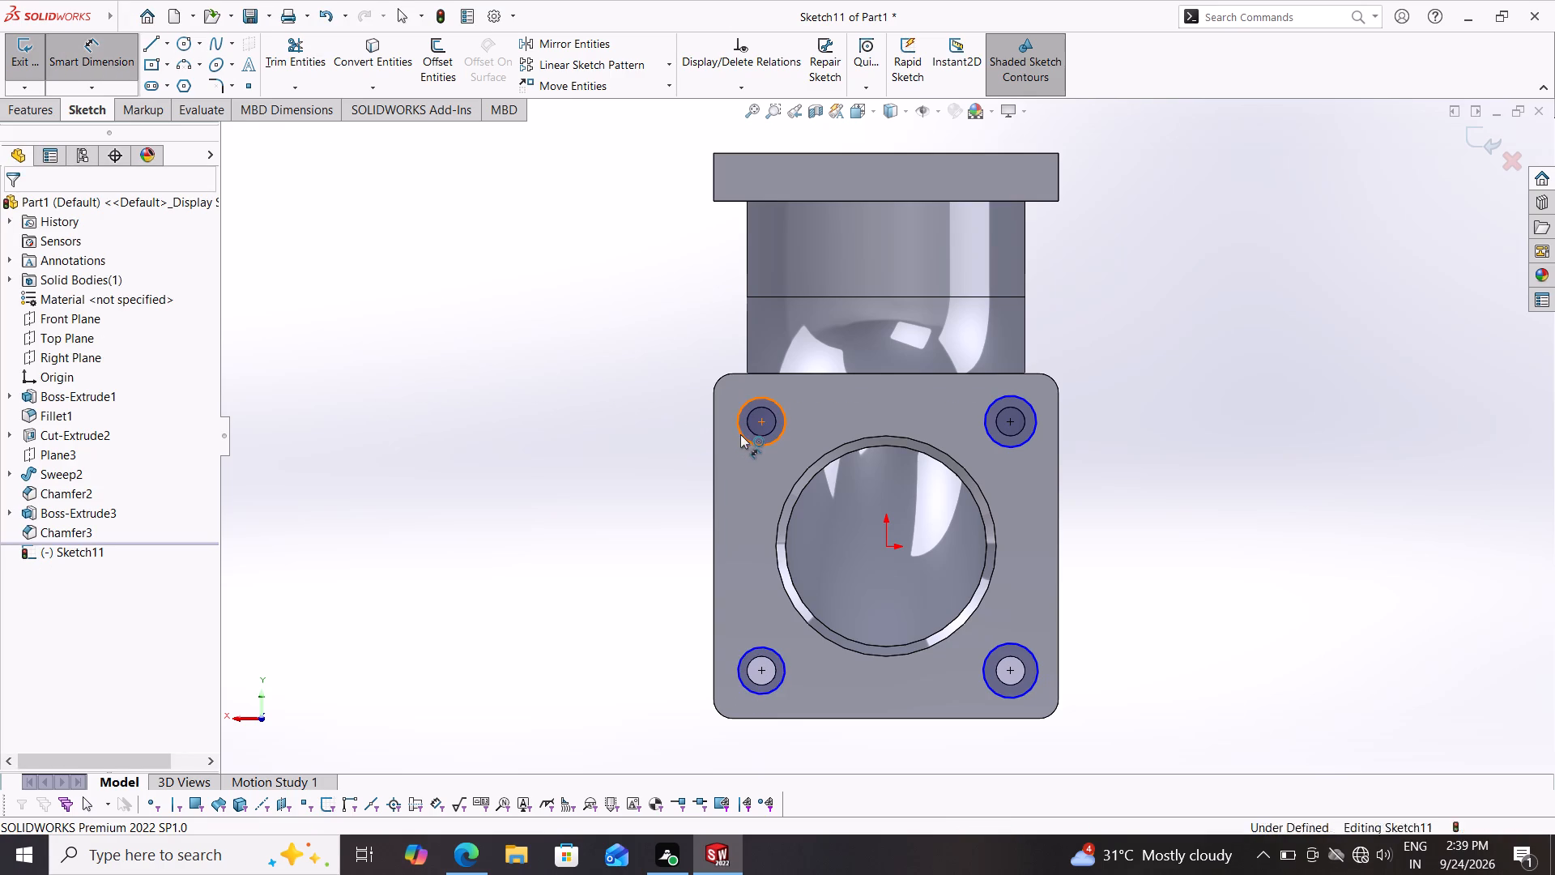
{"action": "left_click", "coordinate": [441, 494]}
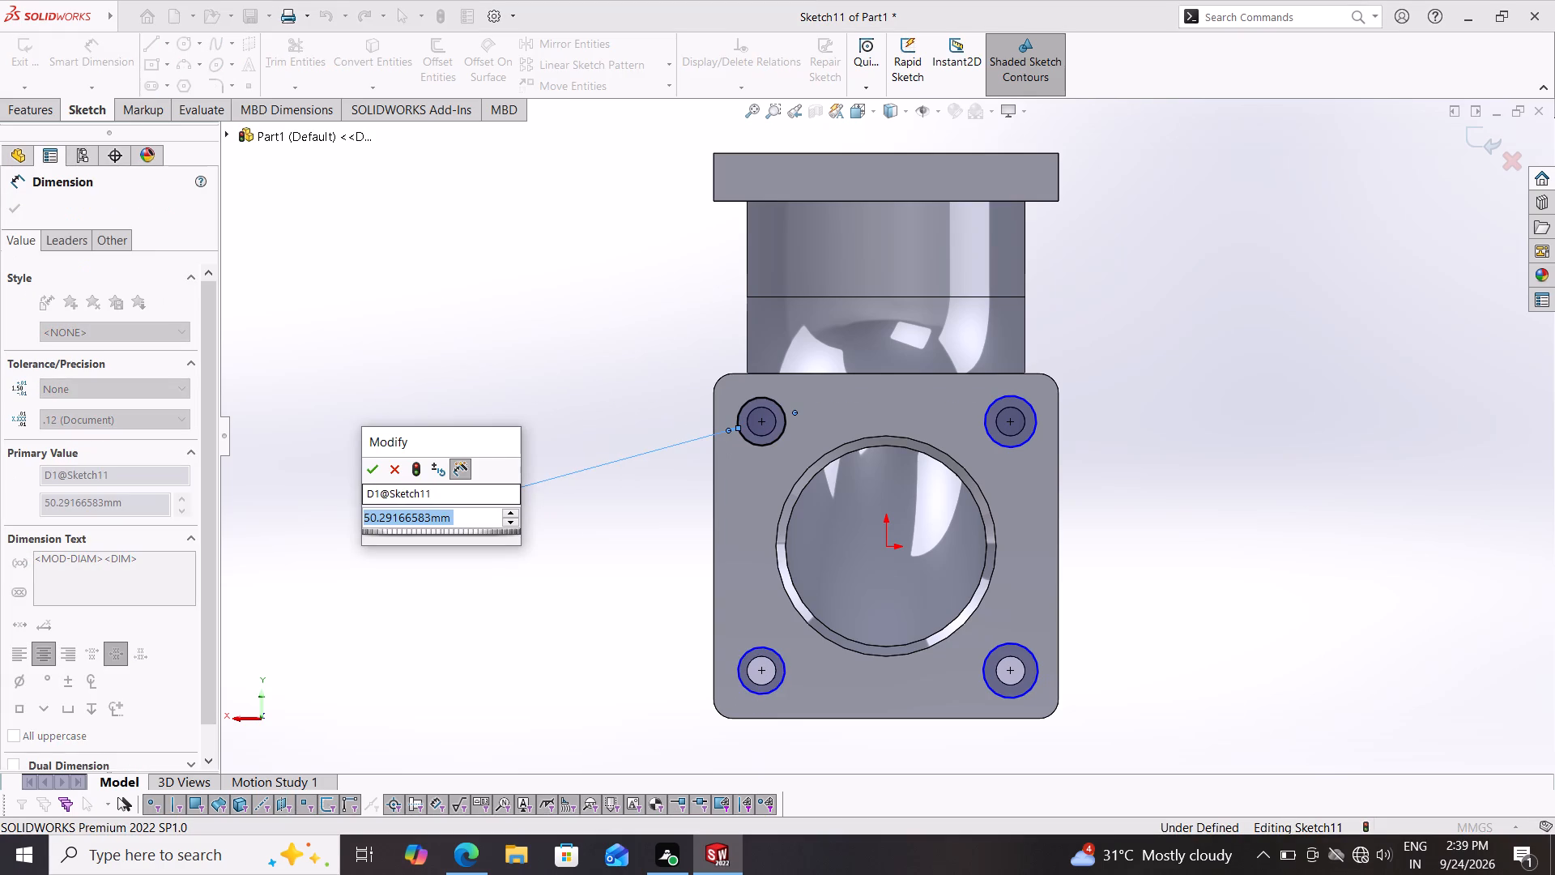
{"action": "type", "text": "60"}
{"action": "key", "text": "Return"}
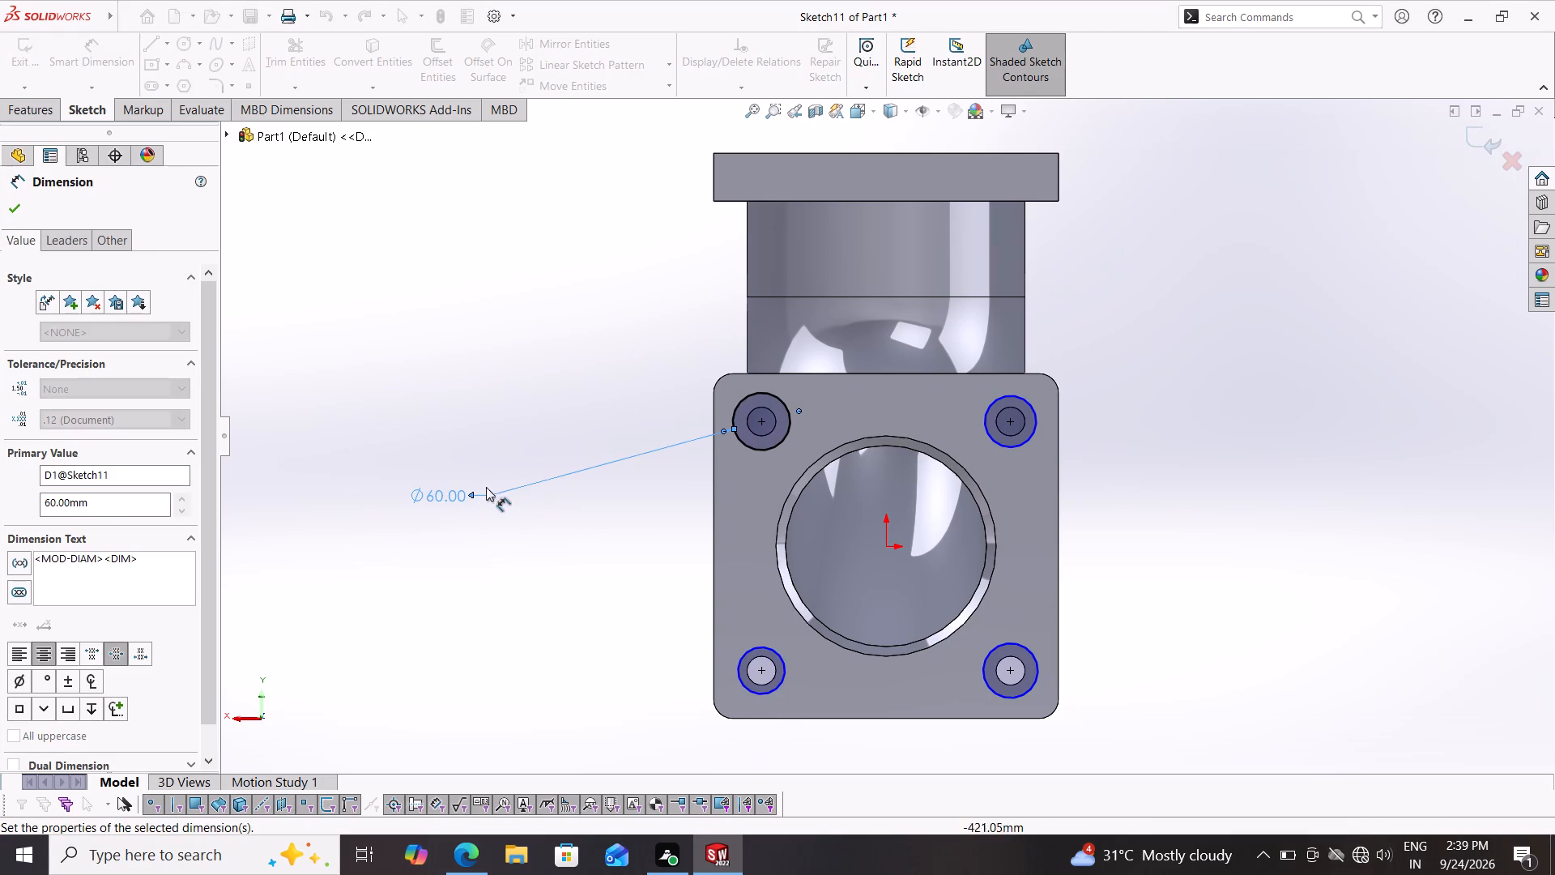
Dimension the remaining three circles around the rounded-corner flange's bolt holes to a diameter of 60 mm each.
{"action": "left_click", "coordinate": [1008, 446]}
{"action": "left_click", "coordinate": [1162, 486]}
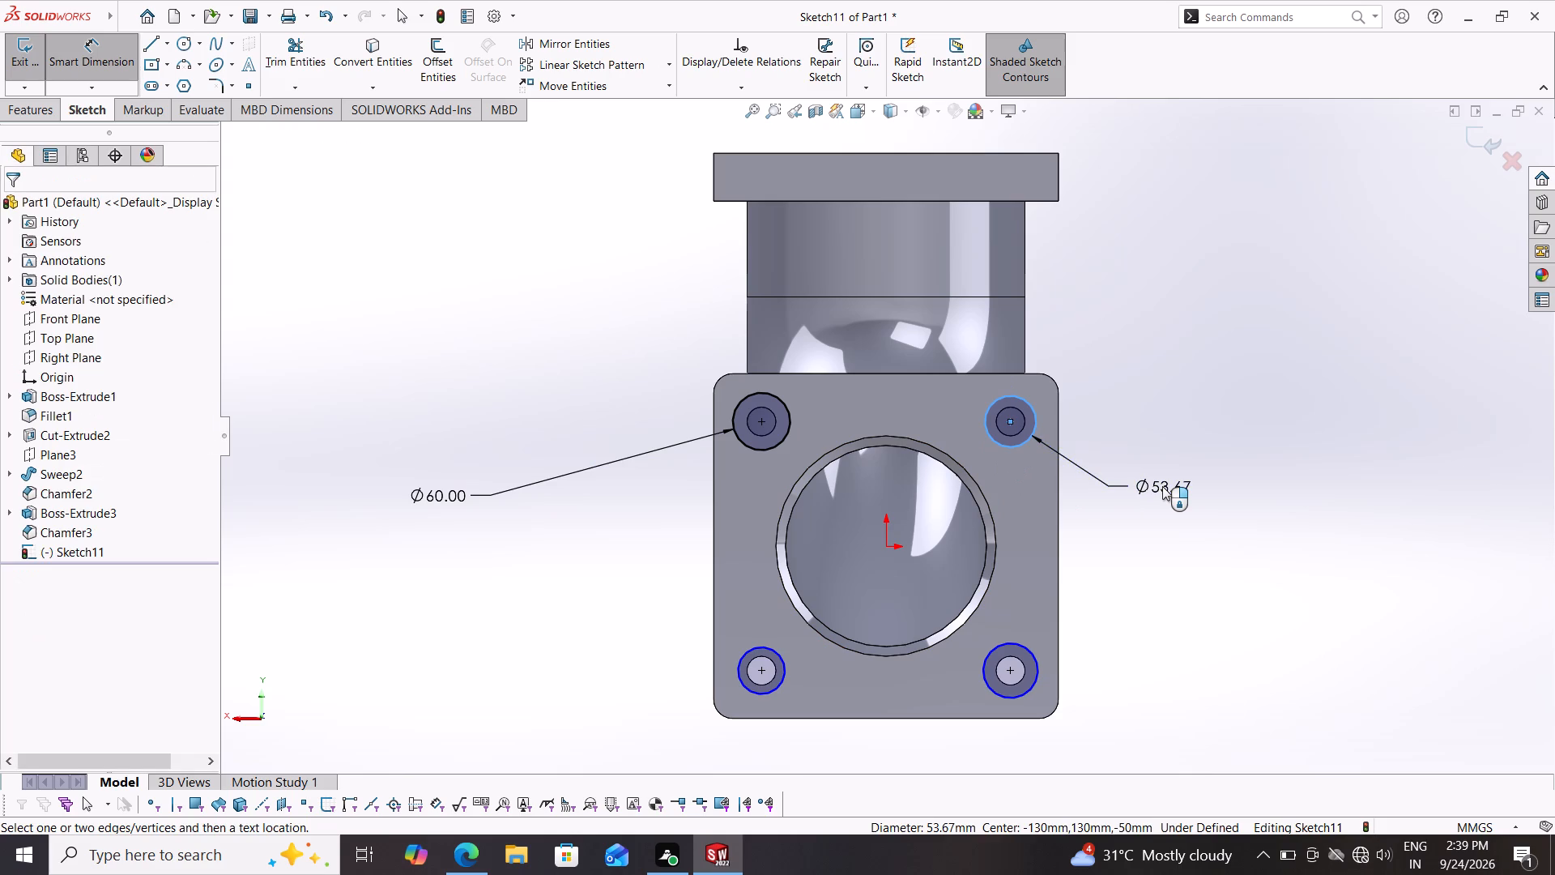
{"action": "type", "text": "60"}
{"action": "key", "text": "Return"}
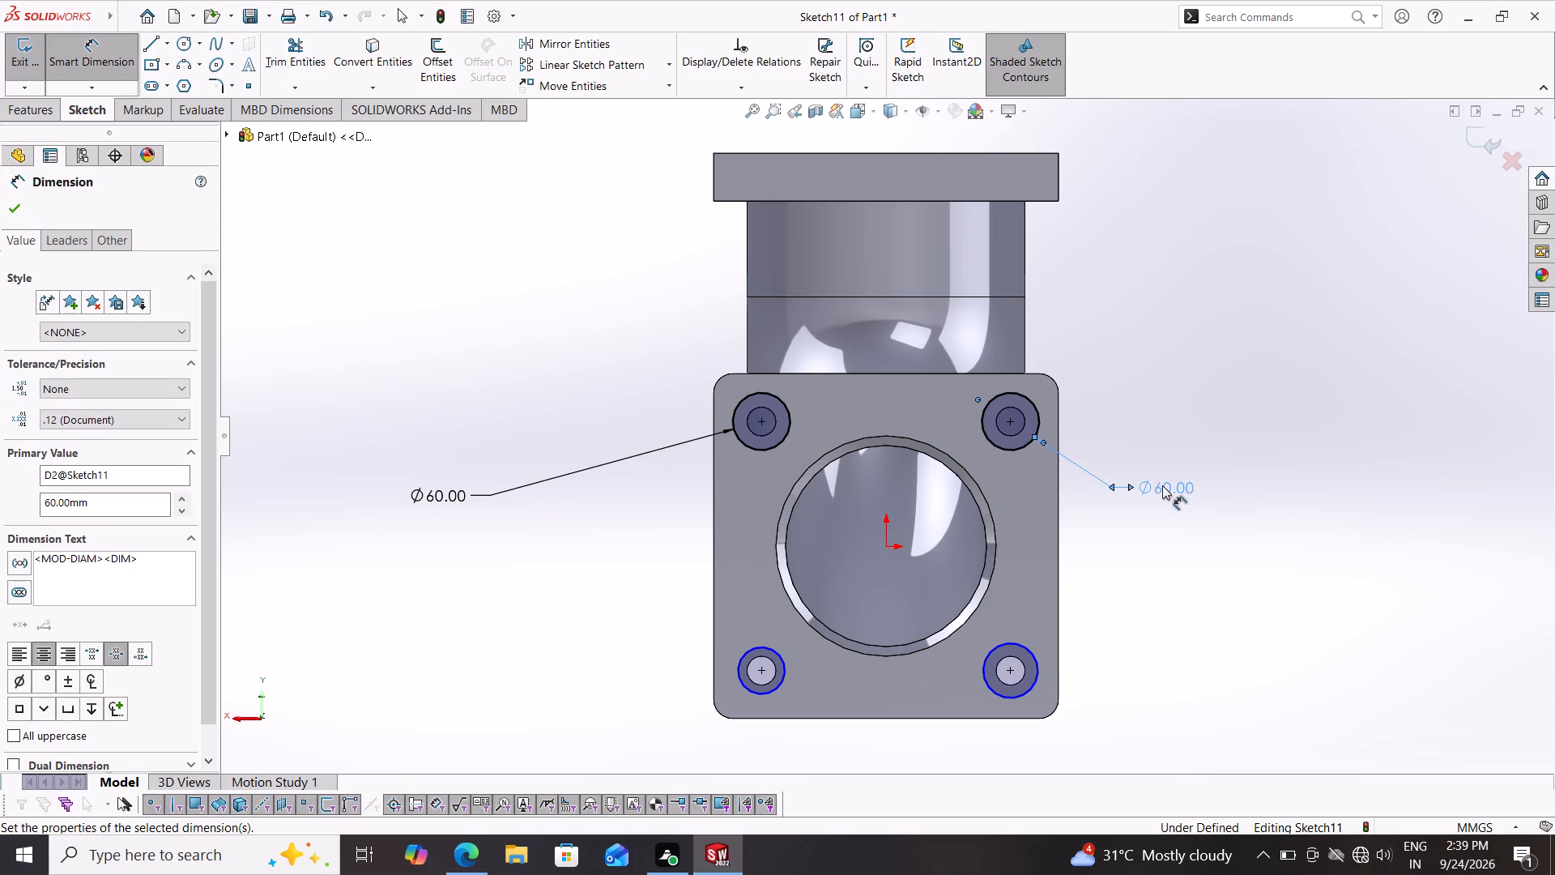
{"action": "left_click", "coordinate": [1034, 661]}
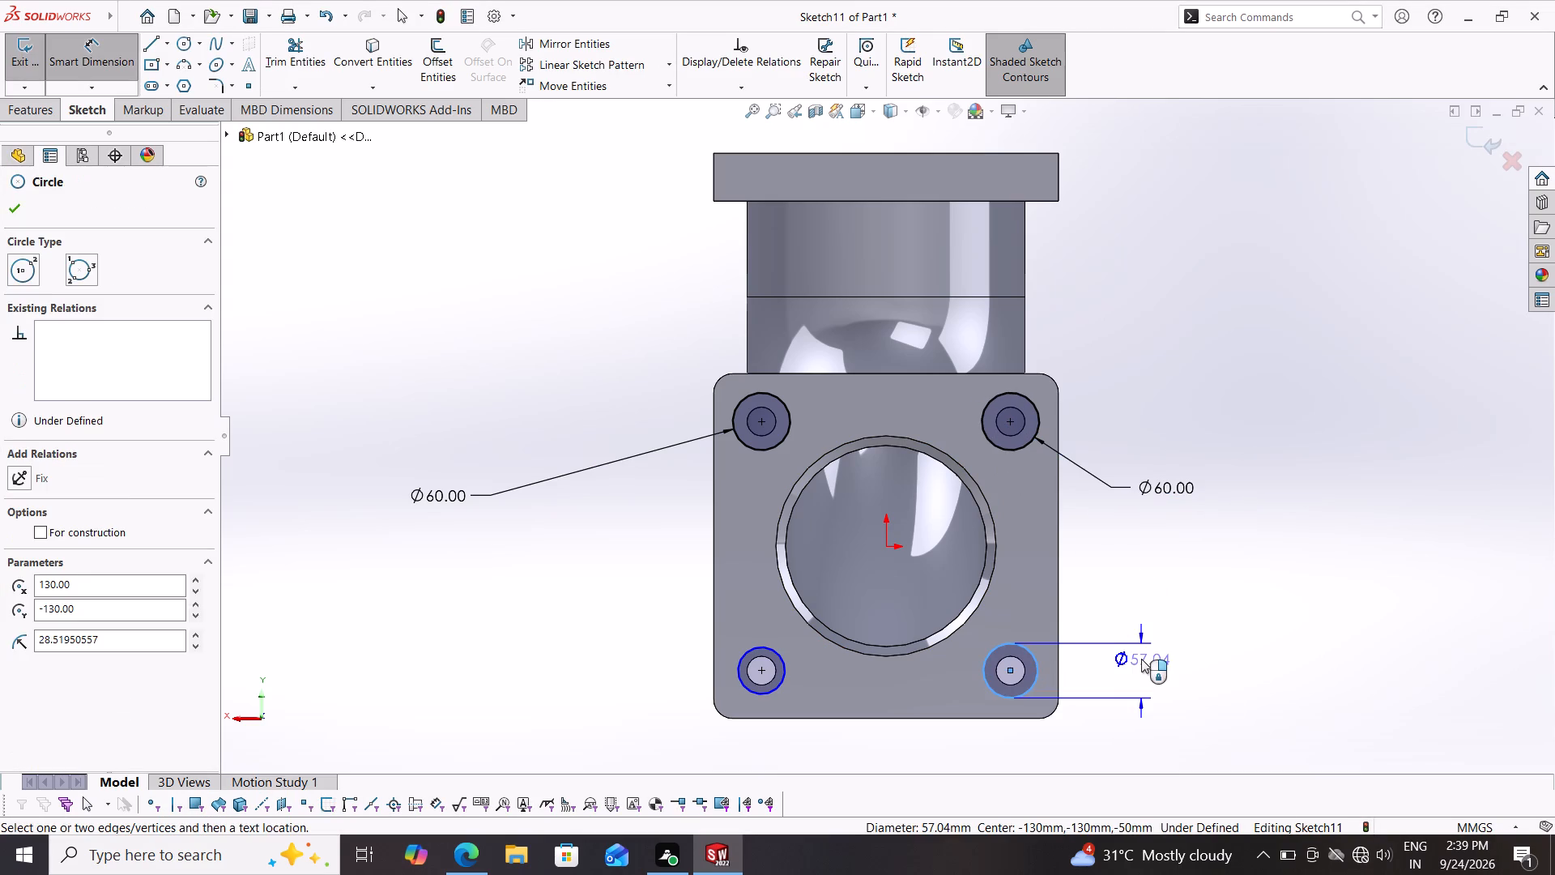
{"action": "left_click", "coordinate": [1141, 659]}
{"action": "type", "text": "60"}
{"action": "key", "text": "Return"}
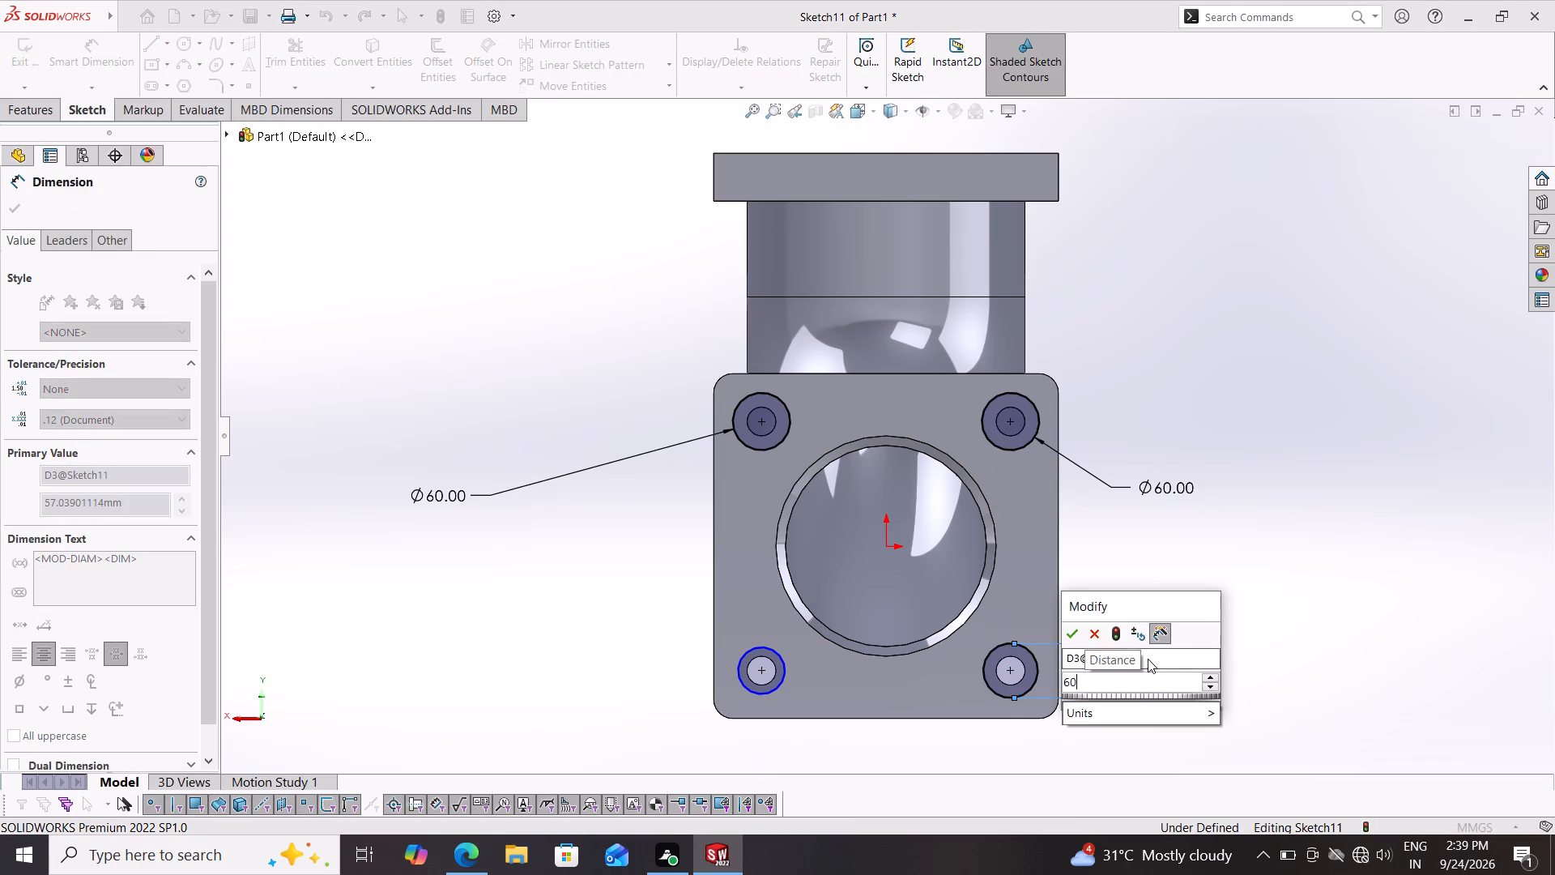
{"action": "left_click", "coordinate": [740, 669]}
{"action": "left_click", "coordinate": [650, 668]}
{"action": "type", "text": "60"}
{"action": "key", "text": "Return"}
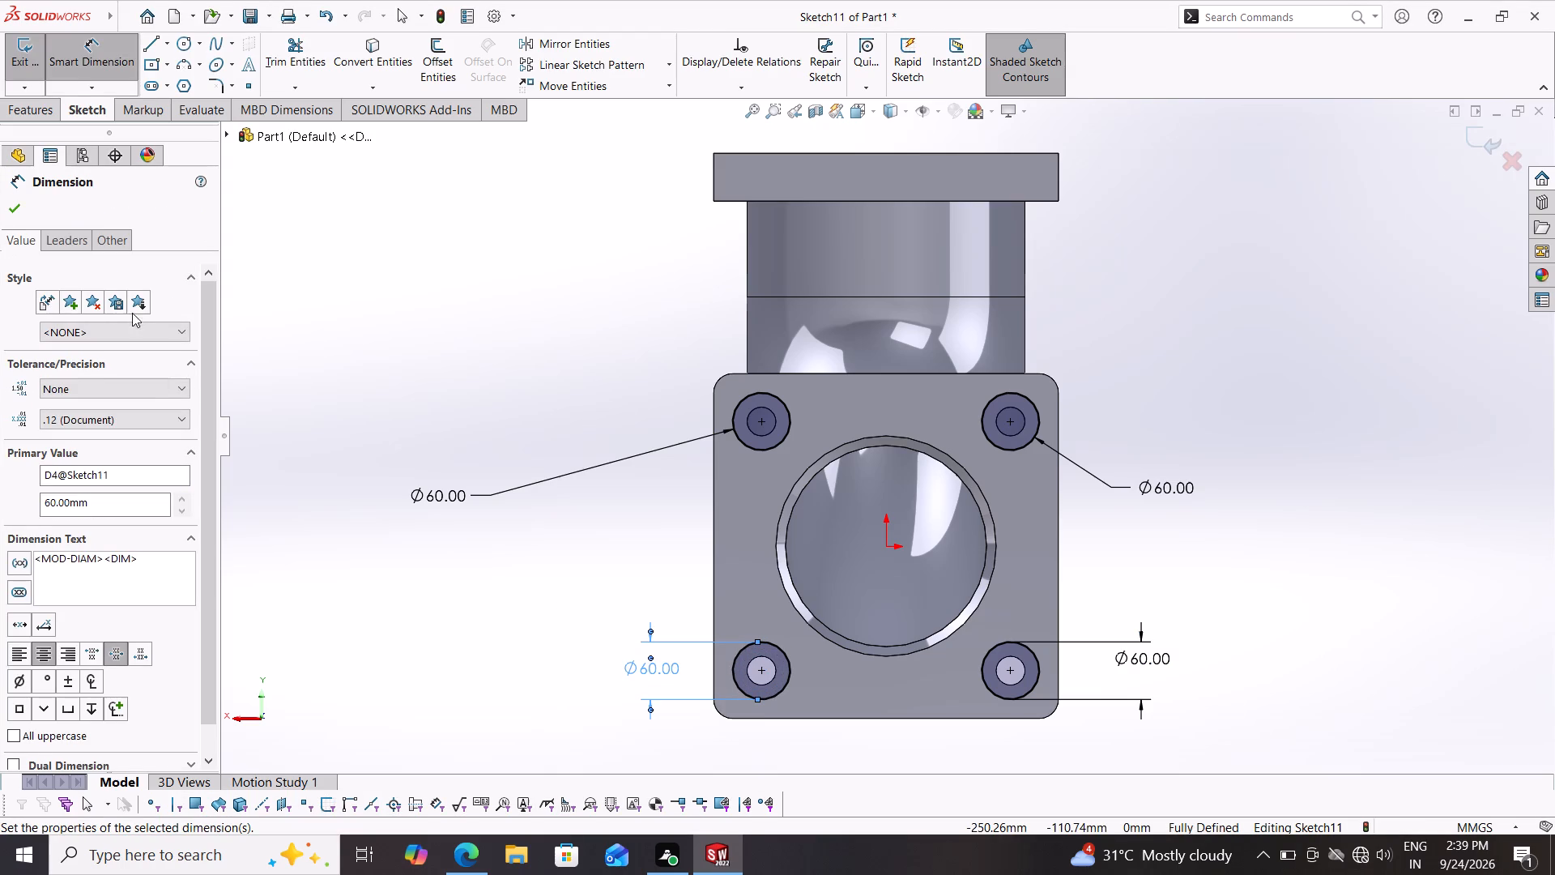
{"action": "left_click", "coordinate": [11, 208]}
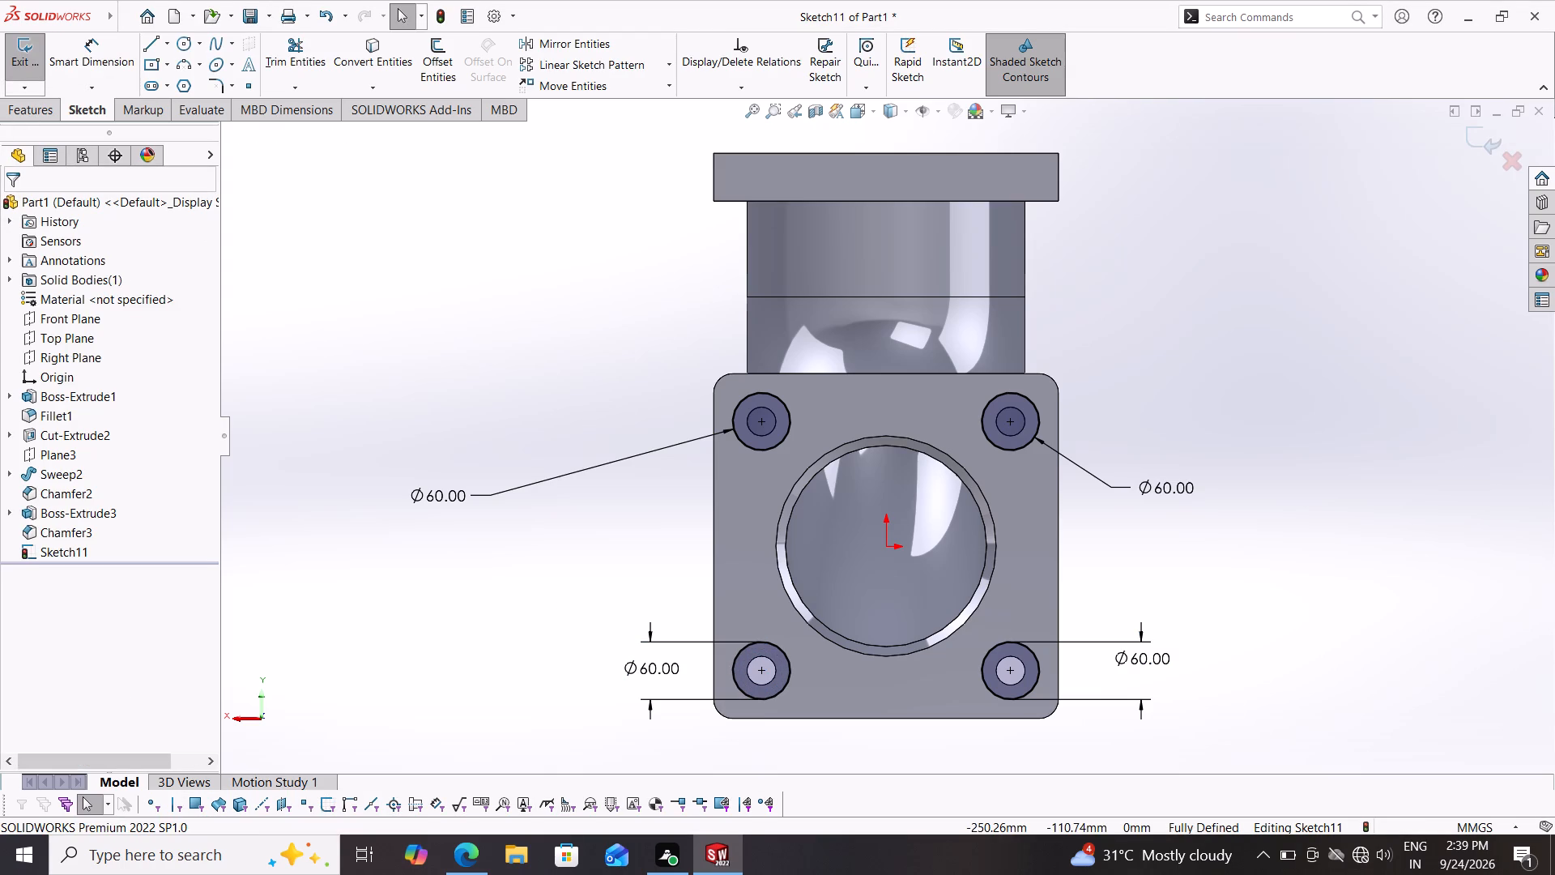
Cut-extrude the four 60 mm circles into the rounded-corner flange as a blind cut 10 mm deep.
{"action": "left_click", "coordinate": [25, 109]}
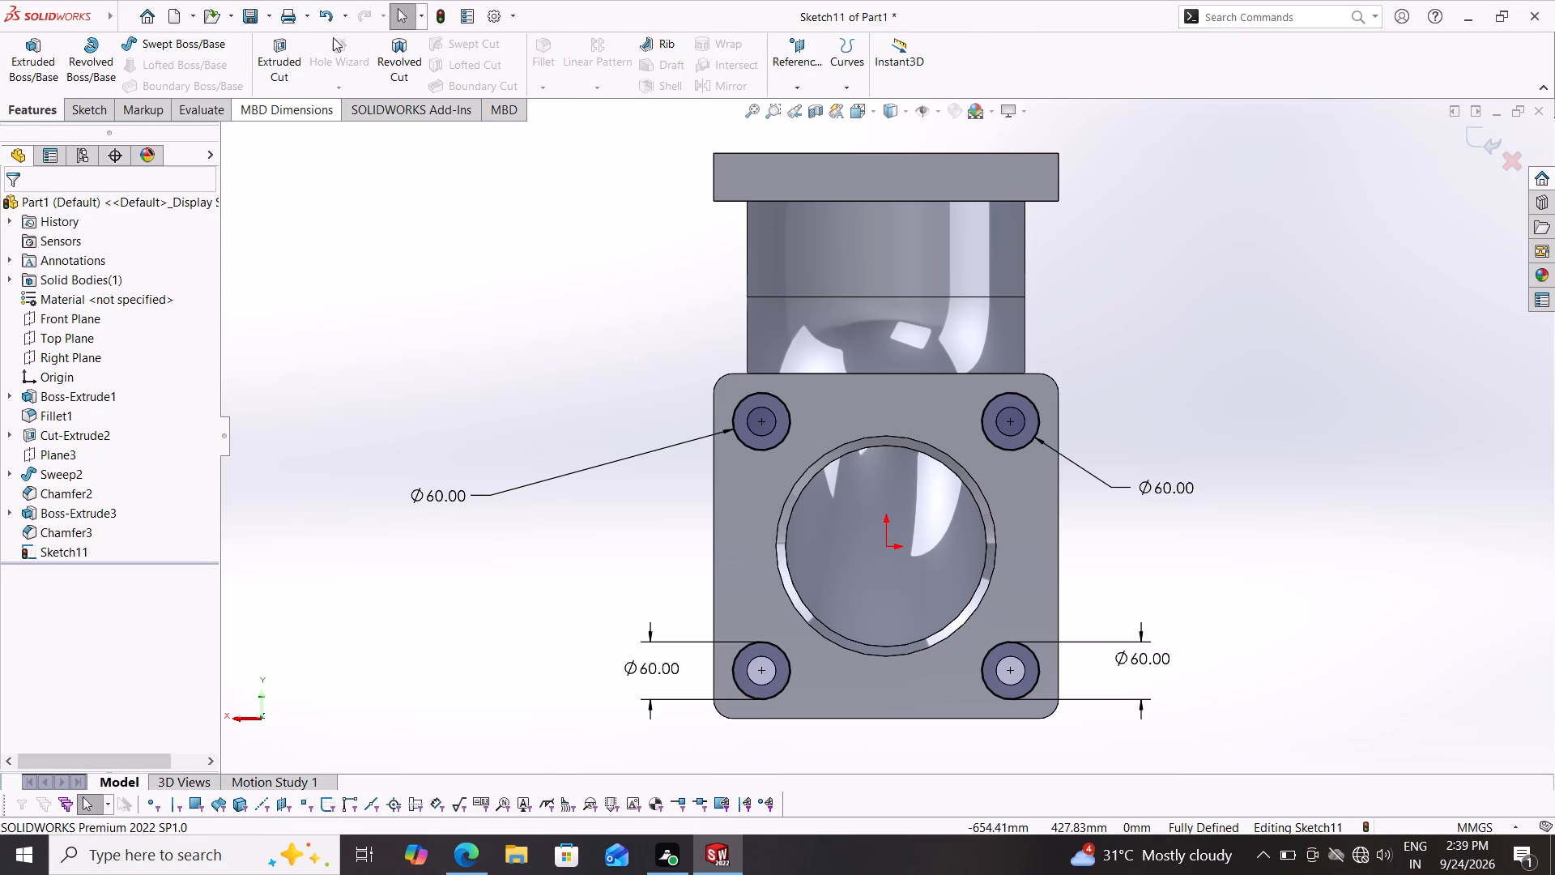
{"action": "left_click", "coordinate": [275, 45]}
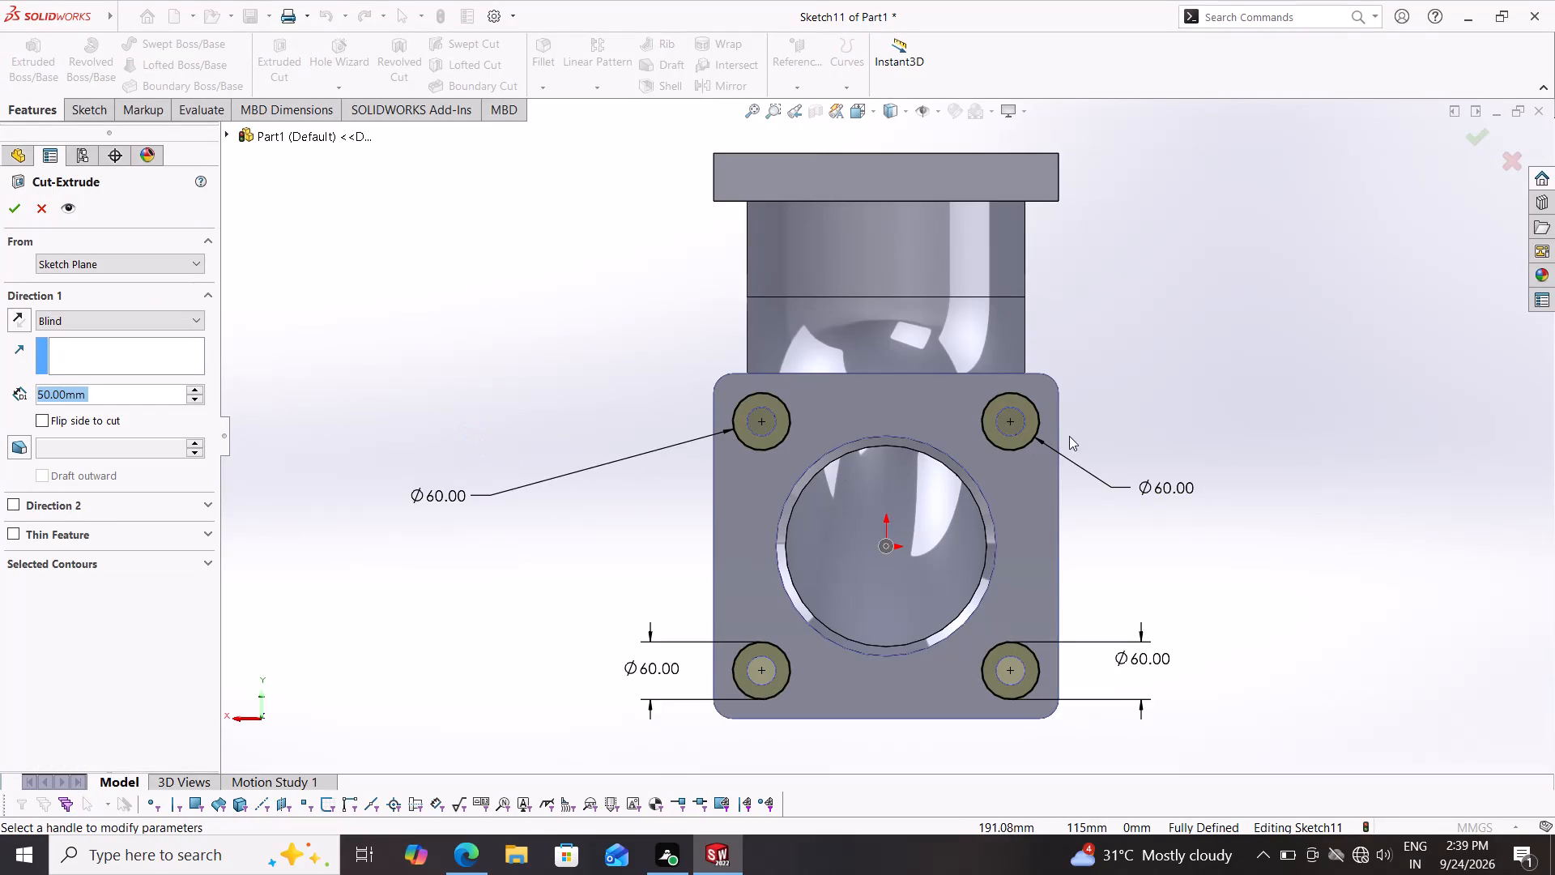
{"action": "middle_click_drag", "start_coordinate": [1253, 355], "coordinate": [1147, 443]}
{"action": "scroll", "coordinate": [1197, 420], "scroll_direction": "down", "scroll_amount": 1}
{"action": "scroll", "coordinate": [1078, 485], "scroll_direction": "up", "scroll_amount": 5}
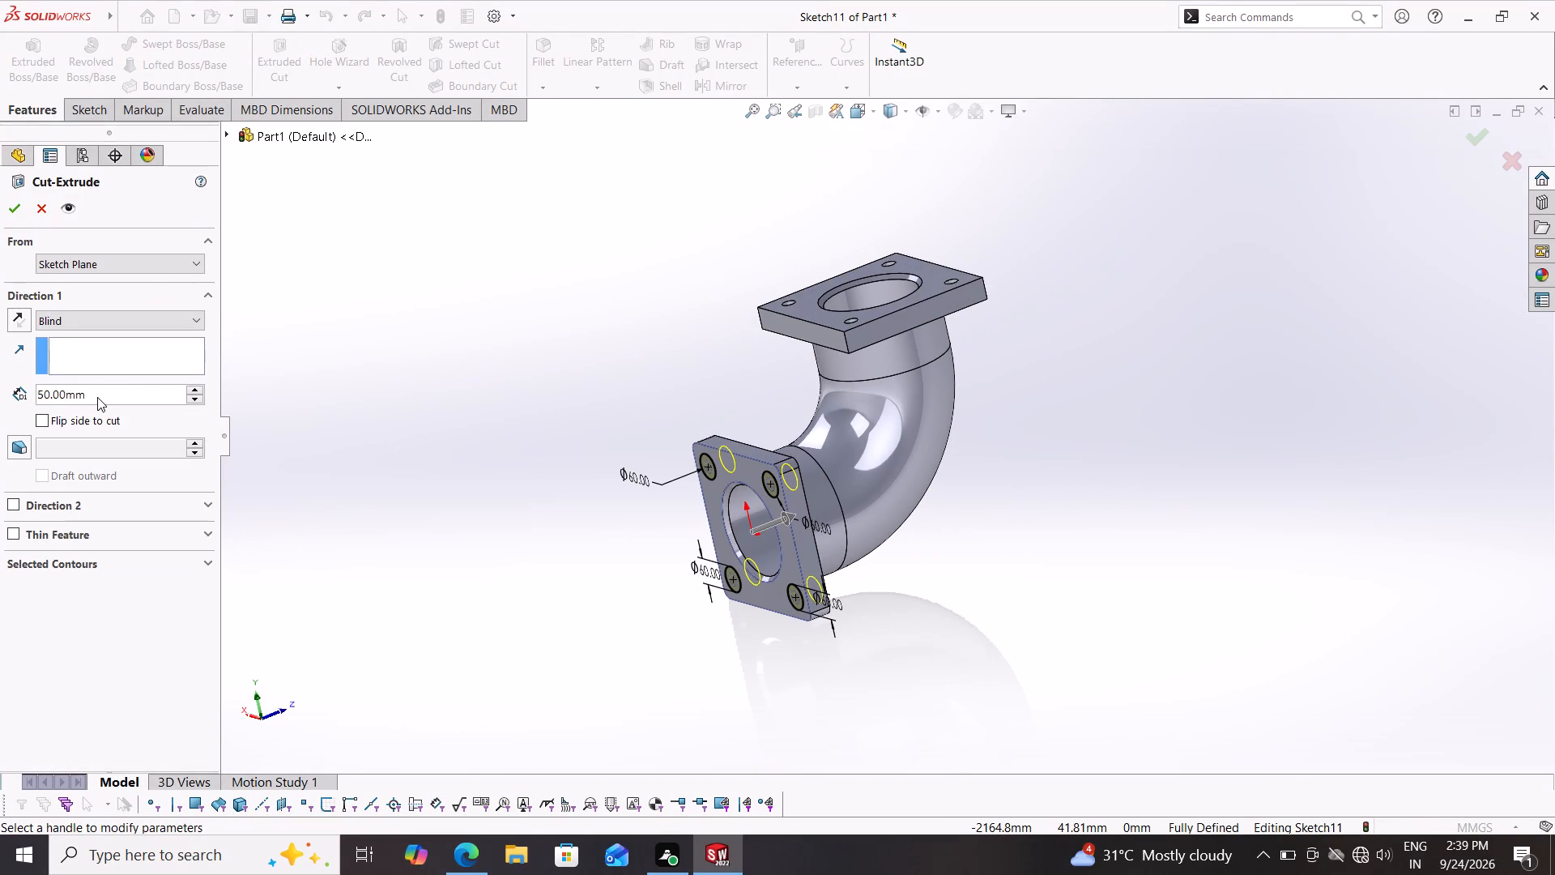
{"action": "left_click_drag", "start_coordinate": [97, 397], "coordinate": [0, 395]}
{"action": "type", "text": "10"}
{"action": "key", "text": "Return"}
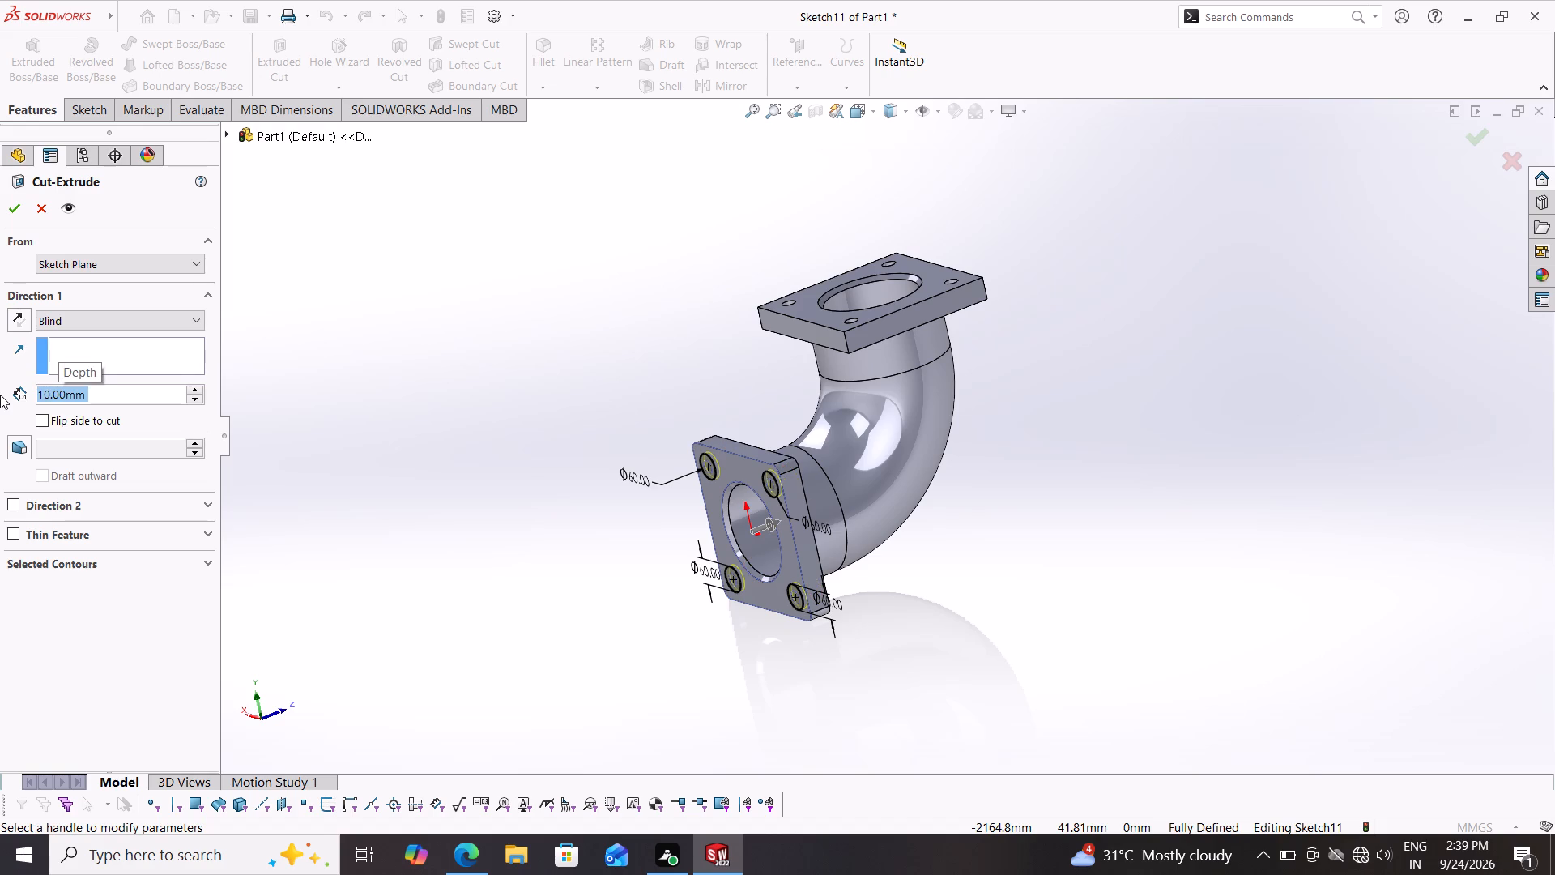
{"action": "left_click", "coordinate": [11, 200]}
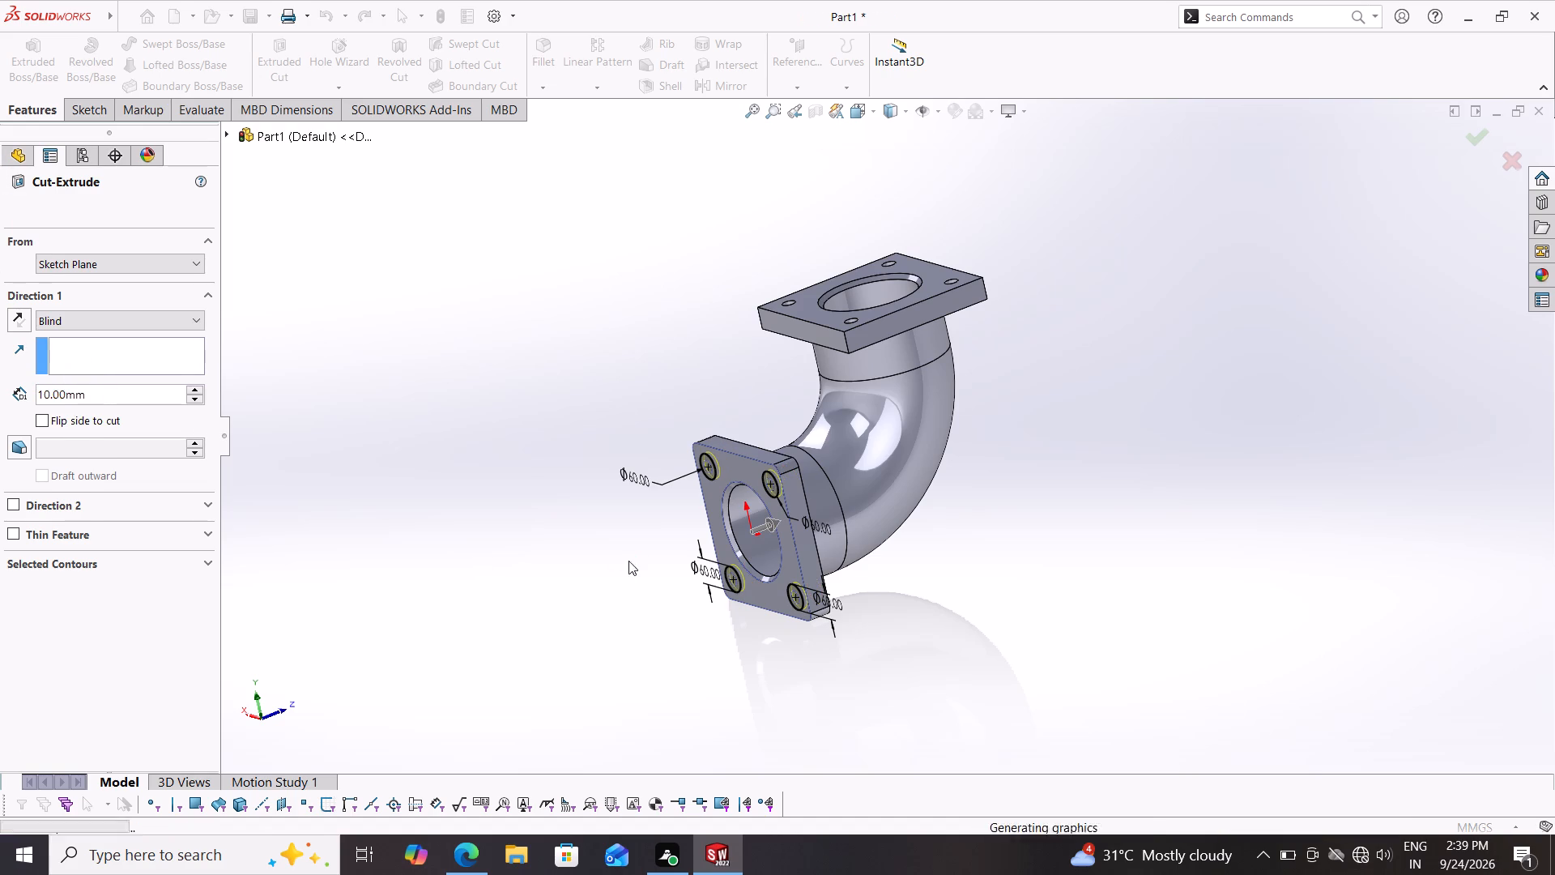
Start a sketch on the outer face of the other, sharp-cornered flange.
{"action": "middle_click_drag", "start_coordinate": [584, 612], "coordinate": [954, 521]}
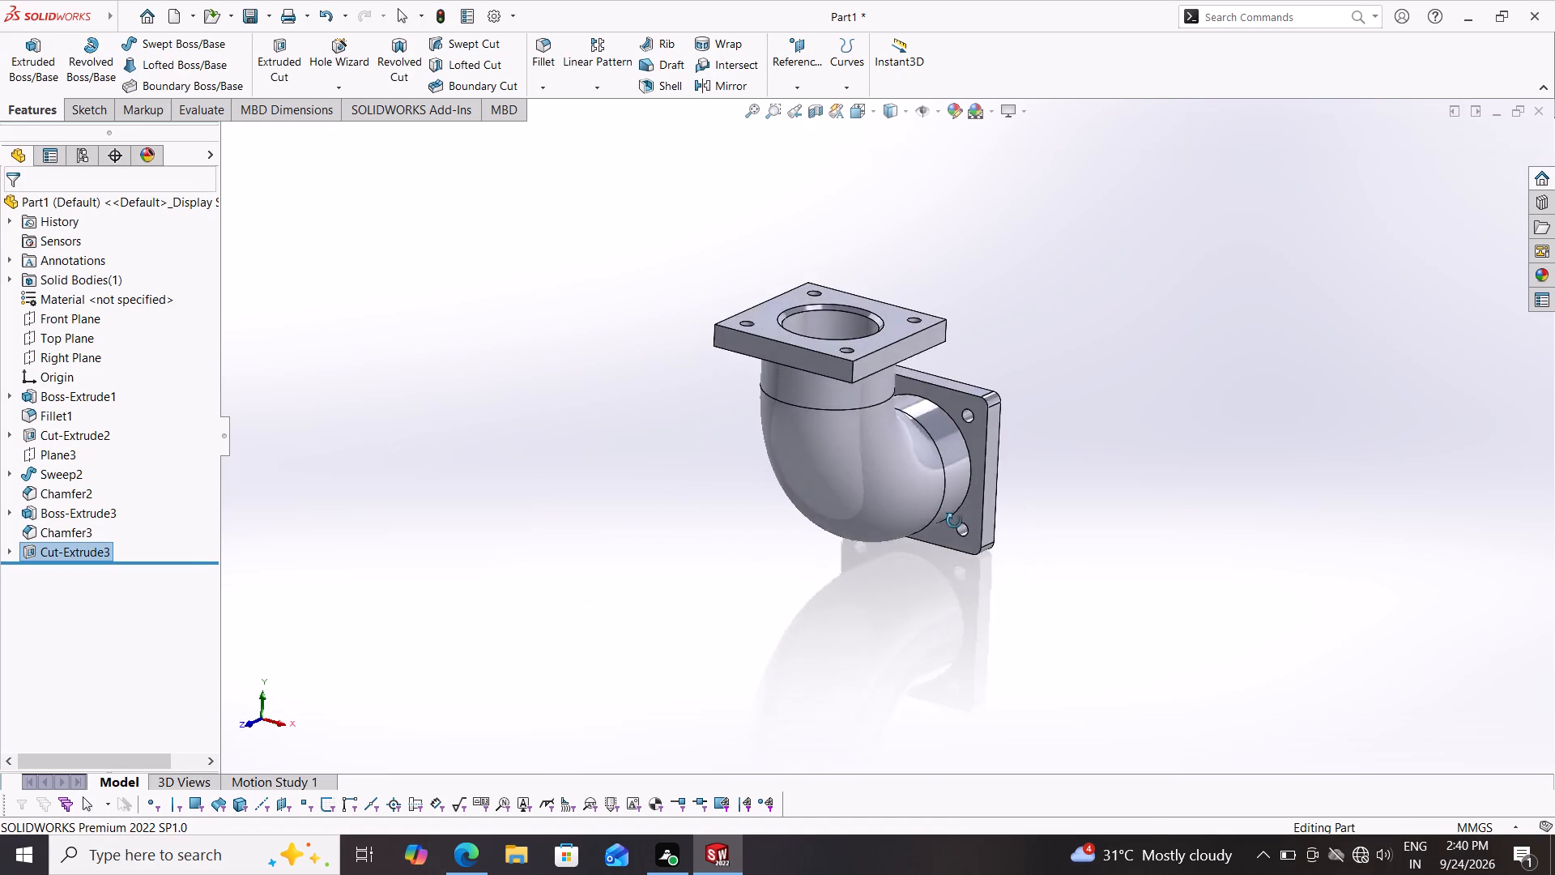
{"action": "middle_click_drag", "start_coordinate": [954, 521], "coordinate": [777, 667]}
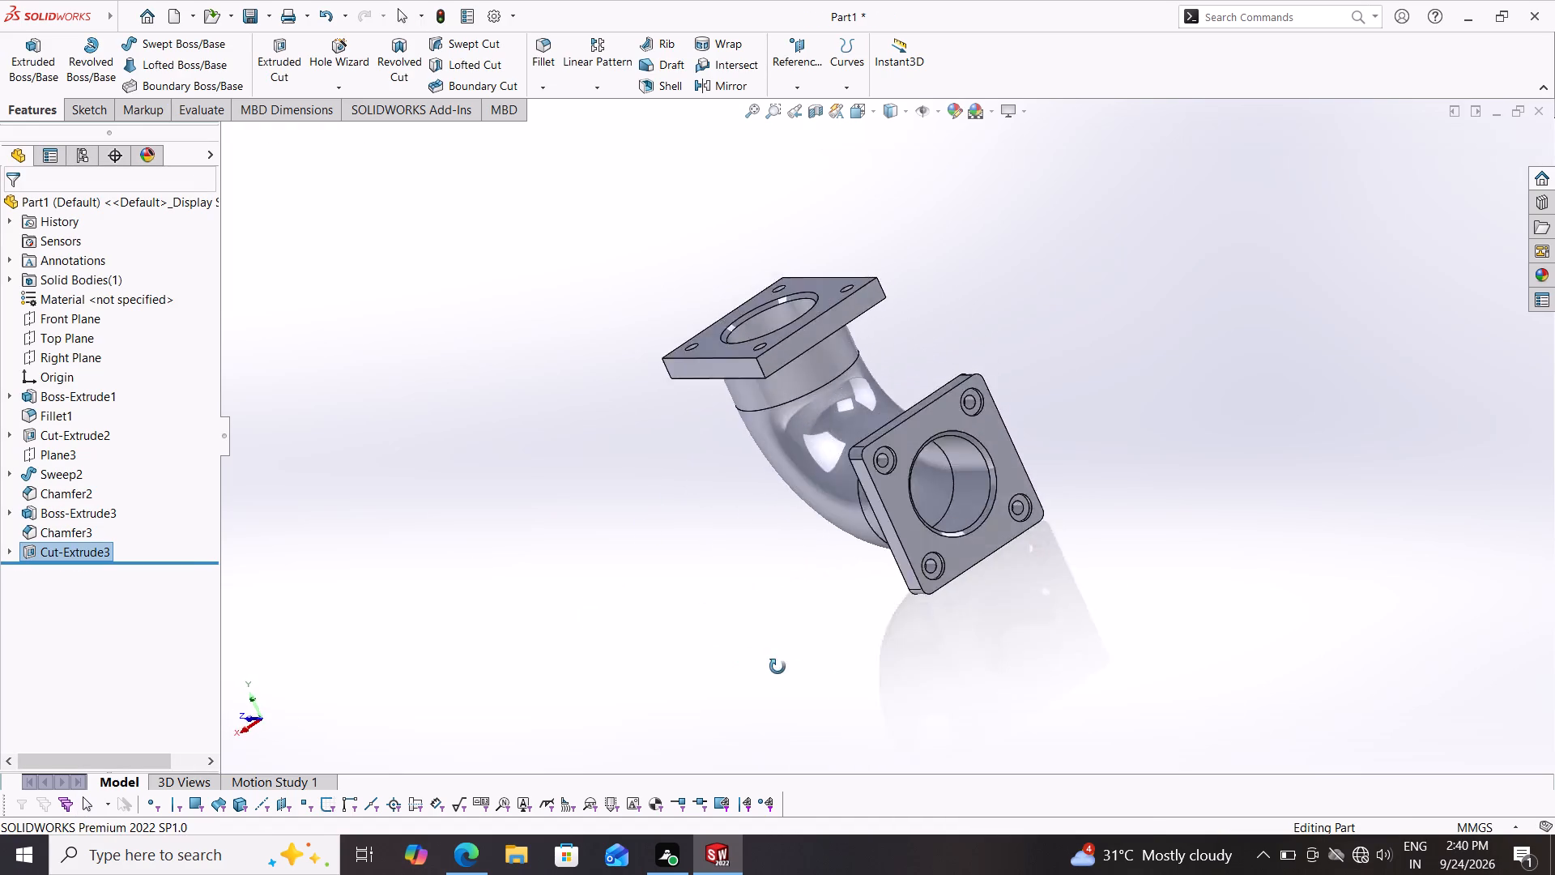
{"action": "middle_click_drag", "start_coordinate": [777, 667], "coordinate": [865, 681]}
{"action": "middle_click_drag", "start_coordinate": [747, 455], "coordinate": [893, 506]}
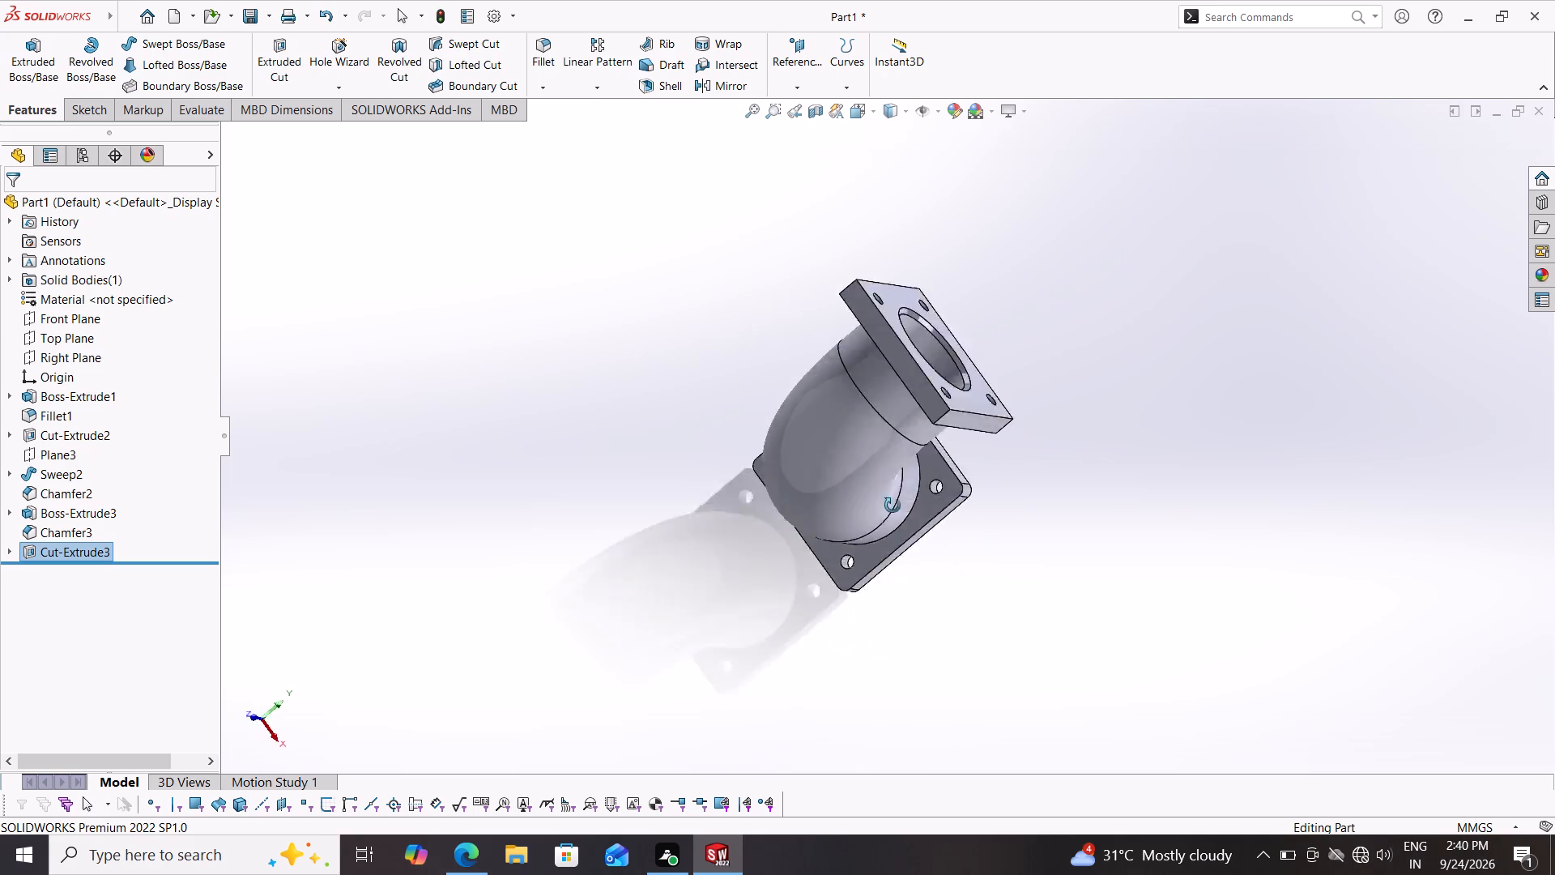
{"action": "middle_click_drag", "start_coordinate": [893, 506], "coordinate": [748, 549]}
{"action": "left_click", "coordinate": [735, 348]}
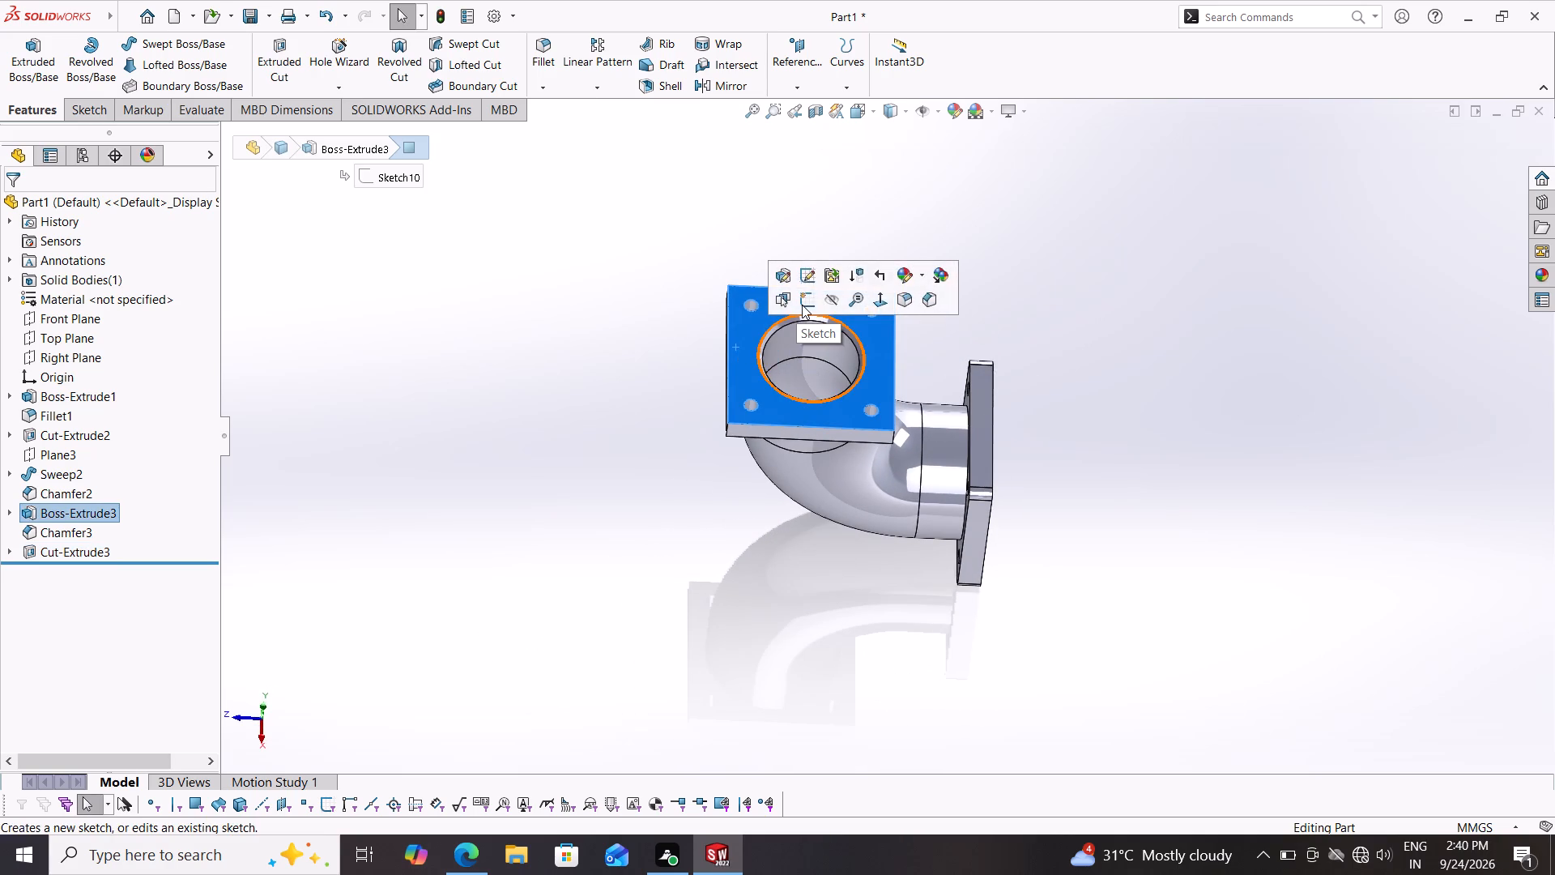
{"action": "left_click", "coordinate": [802, 305]}
{"action": "key", "text": "Escape"}
{"action": "key", "text": "Escape"}
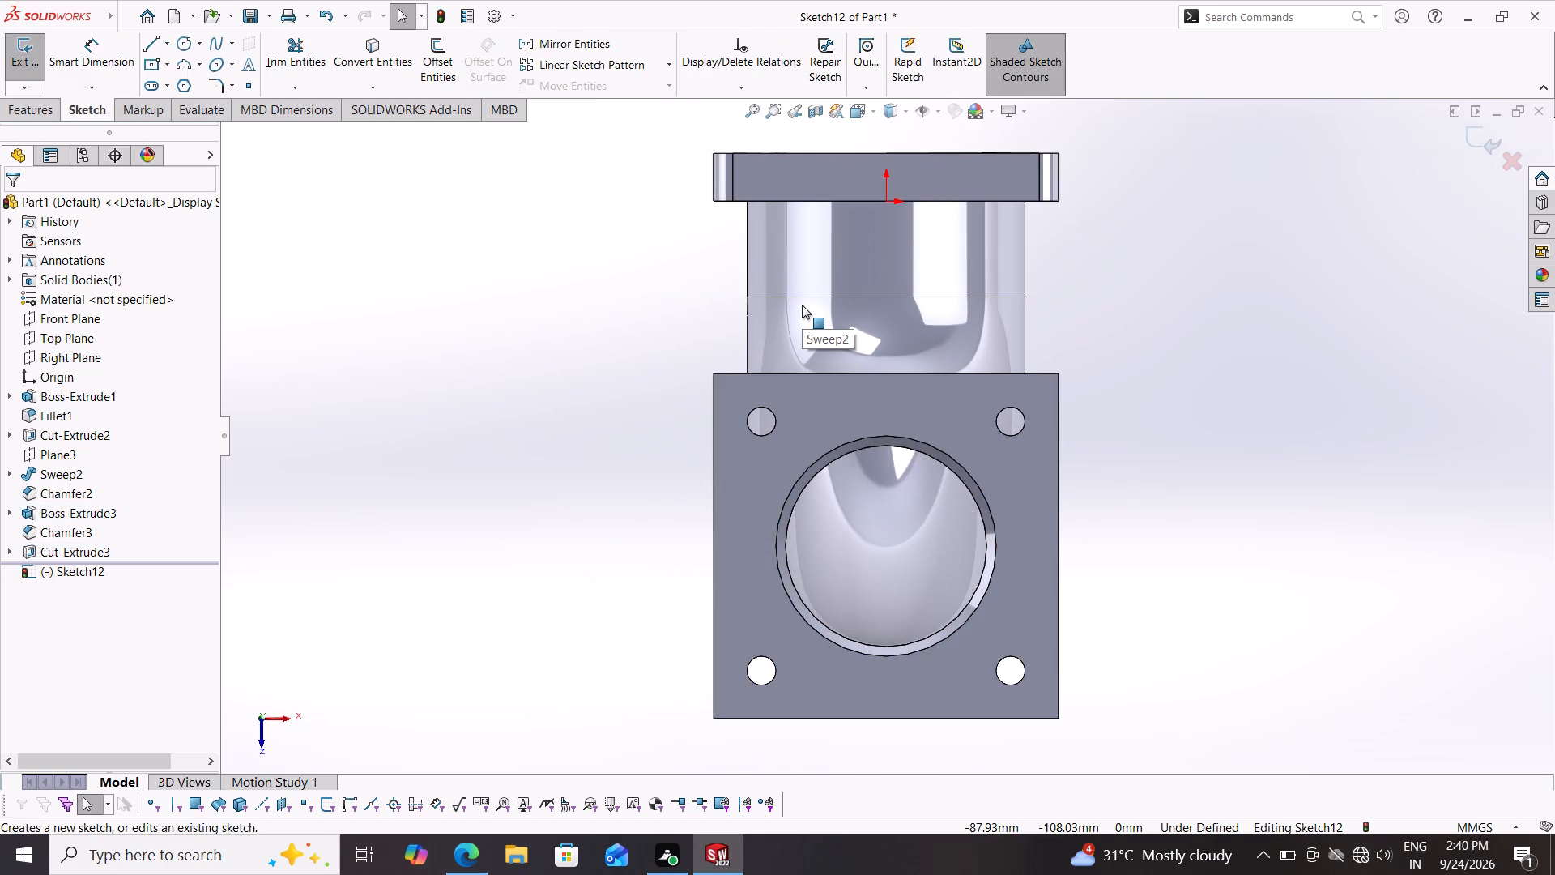
{"action": "key", "text": "Escape"}
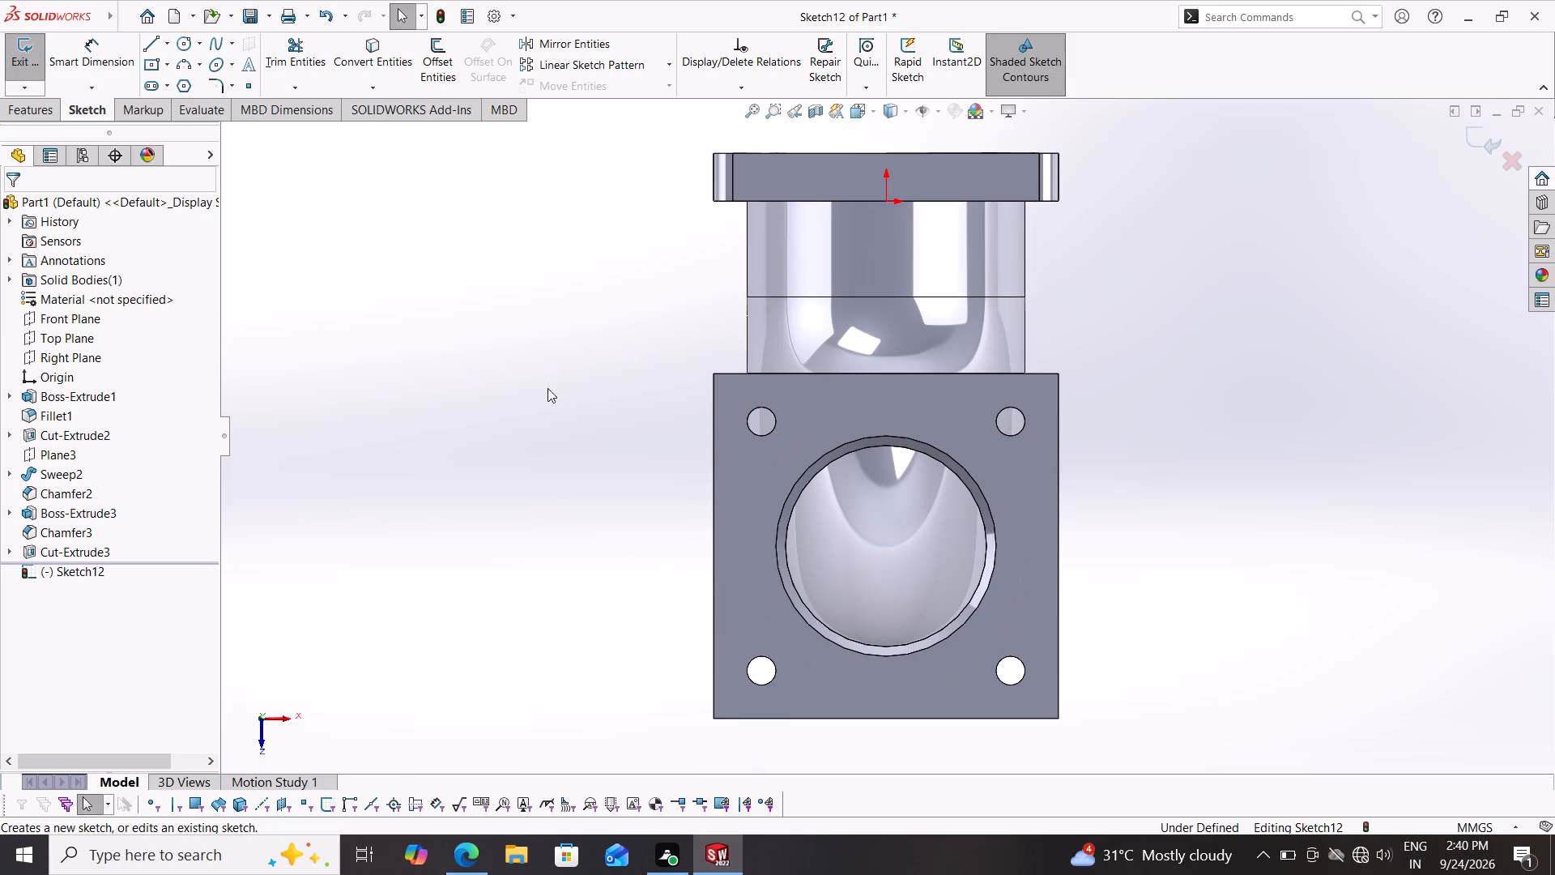
Draw circles about 55 to 71 mm in diameter concentric with the sharp-cornered flange's four bolt holes.
{"action": "left_click", "coordinate": [178, 48]}
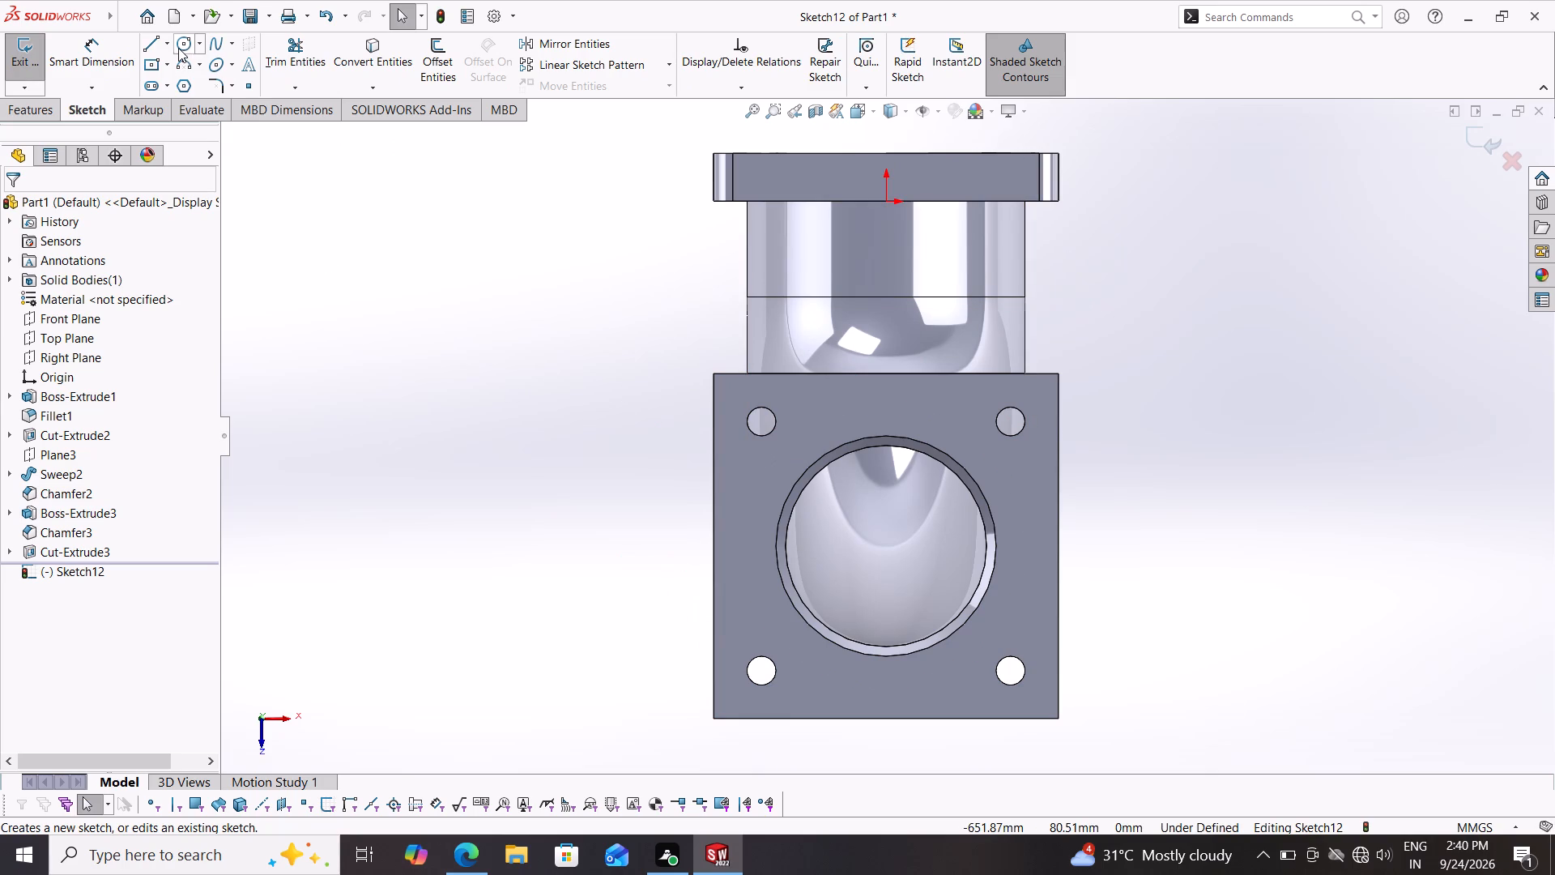
{"action": "left_click", "coordinate": [765, 420]}
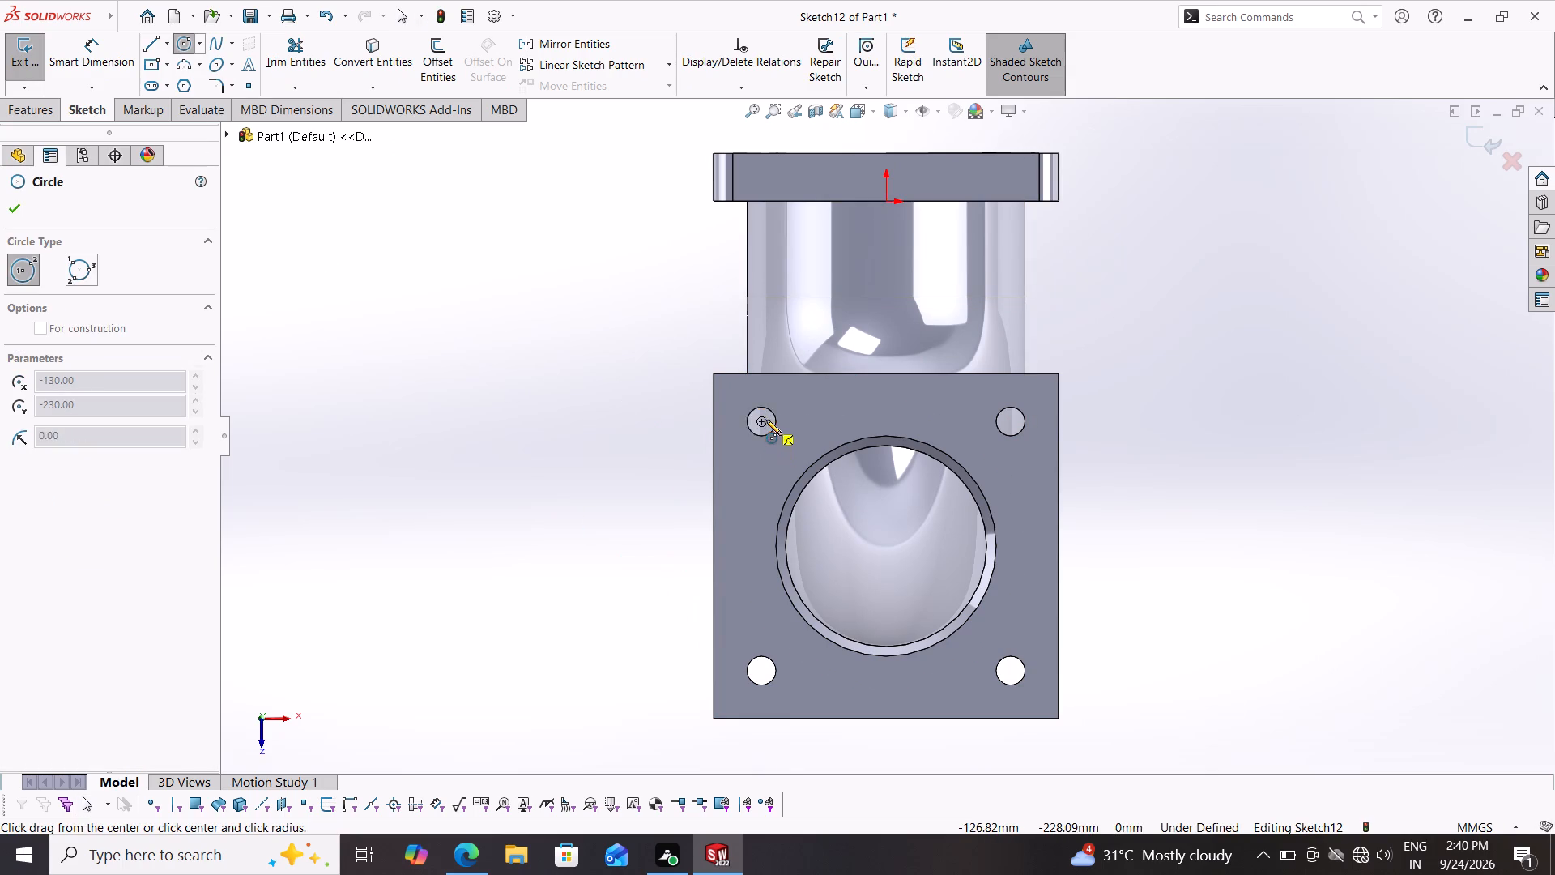
{"action": "left_click", "coordinate": [760, 453]}
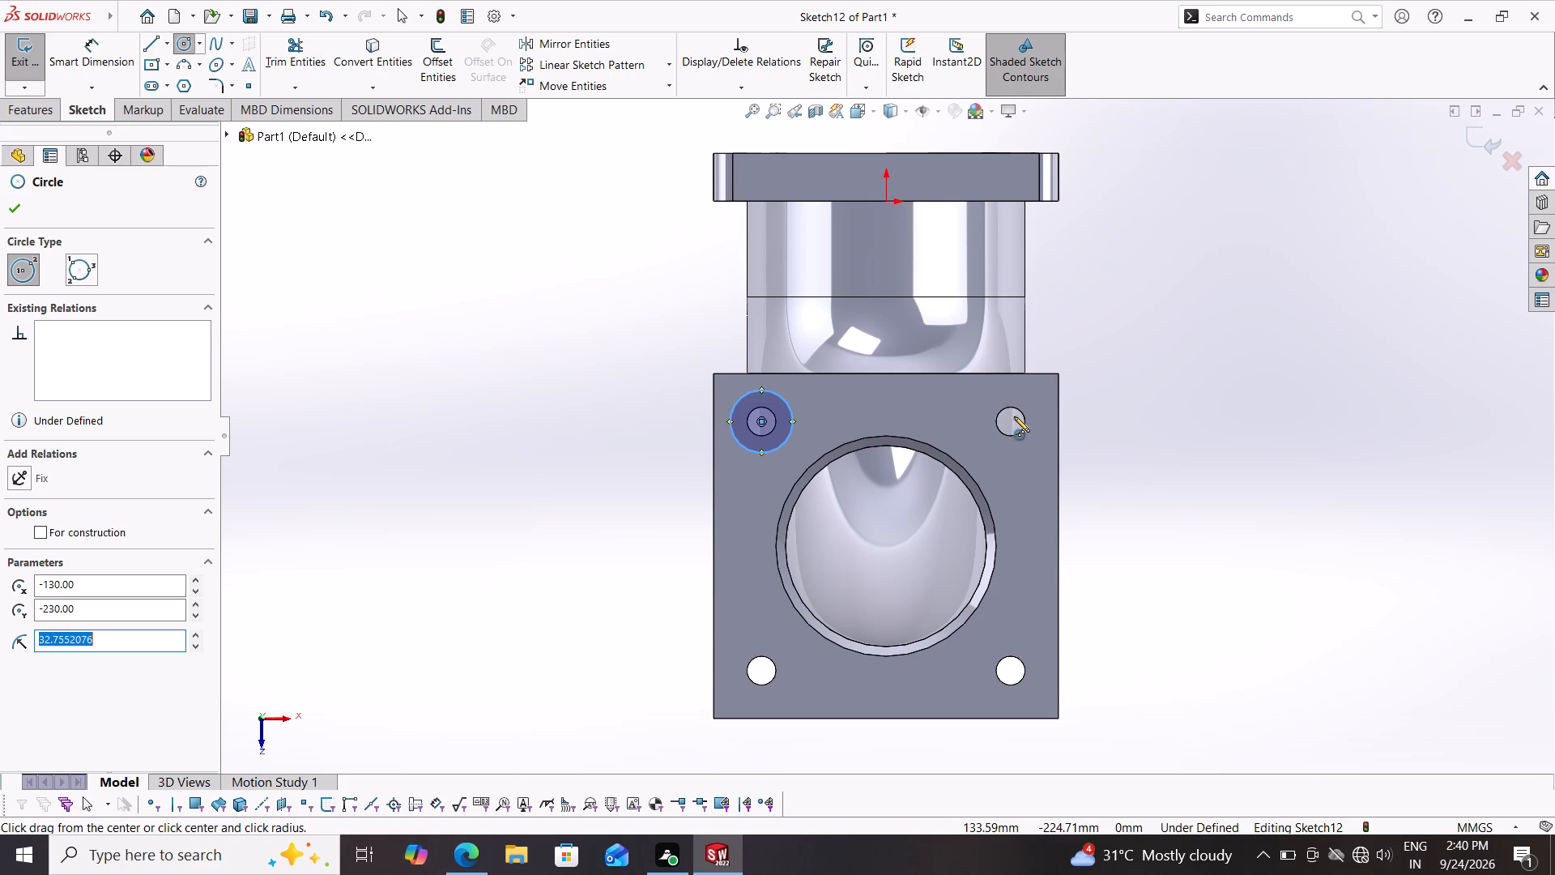
{"action": "left_click", "coordinate": [1009, 422]}
{"action": "left_click", "coordinate": [1009, 455]}
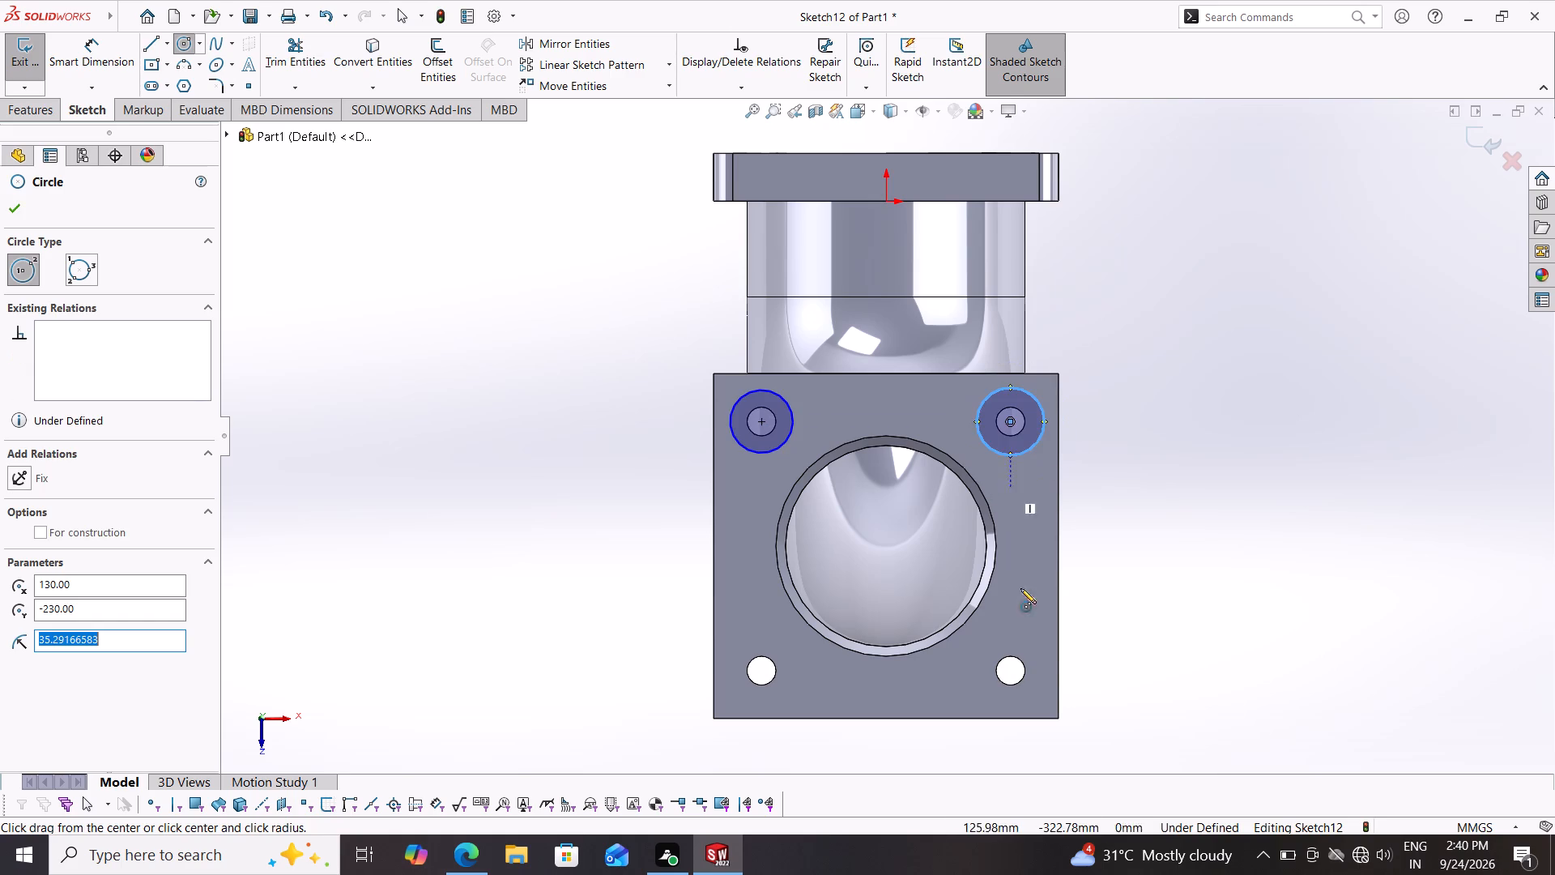
{"action": "left_click", "coordinate": [1015, 669]}
{"action": "left_click", "coordinate": [986, 681]}
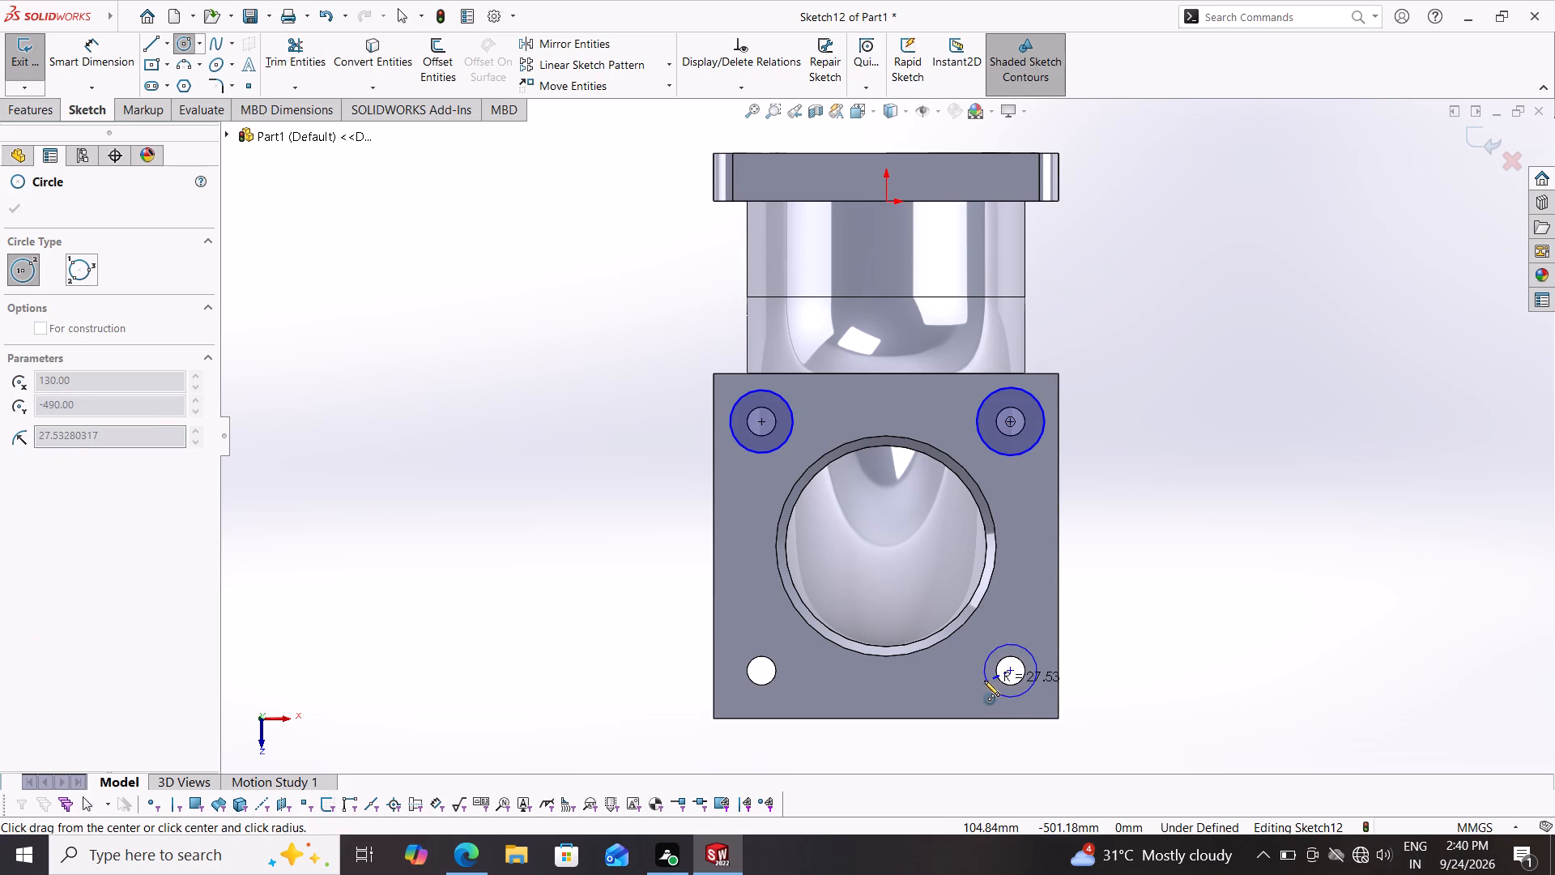
{"action": "left_click", "coordinate": [764, 674]}
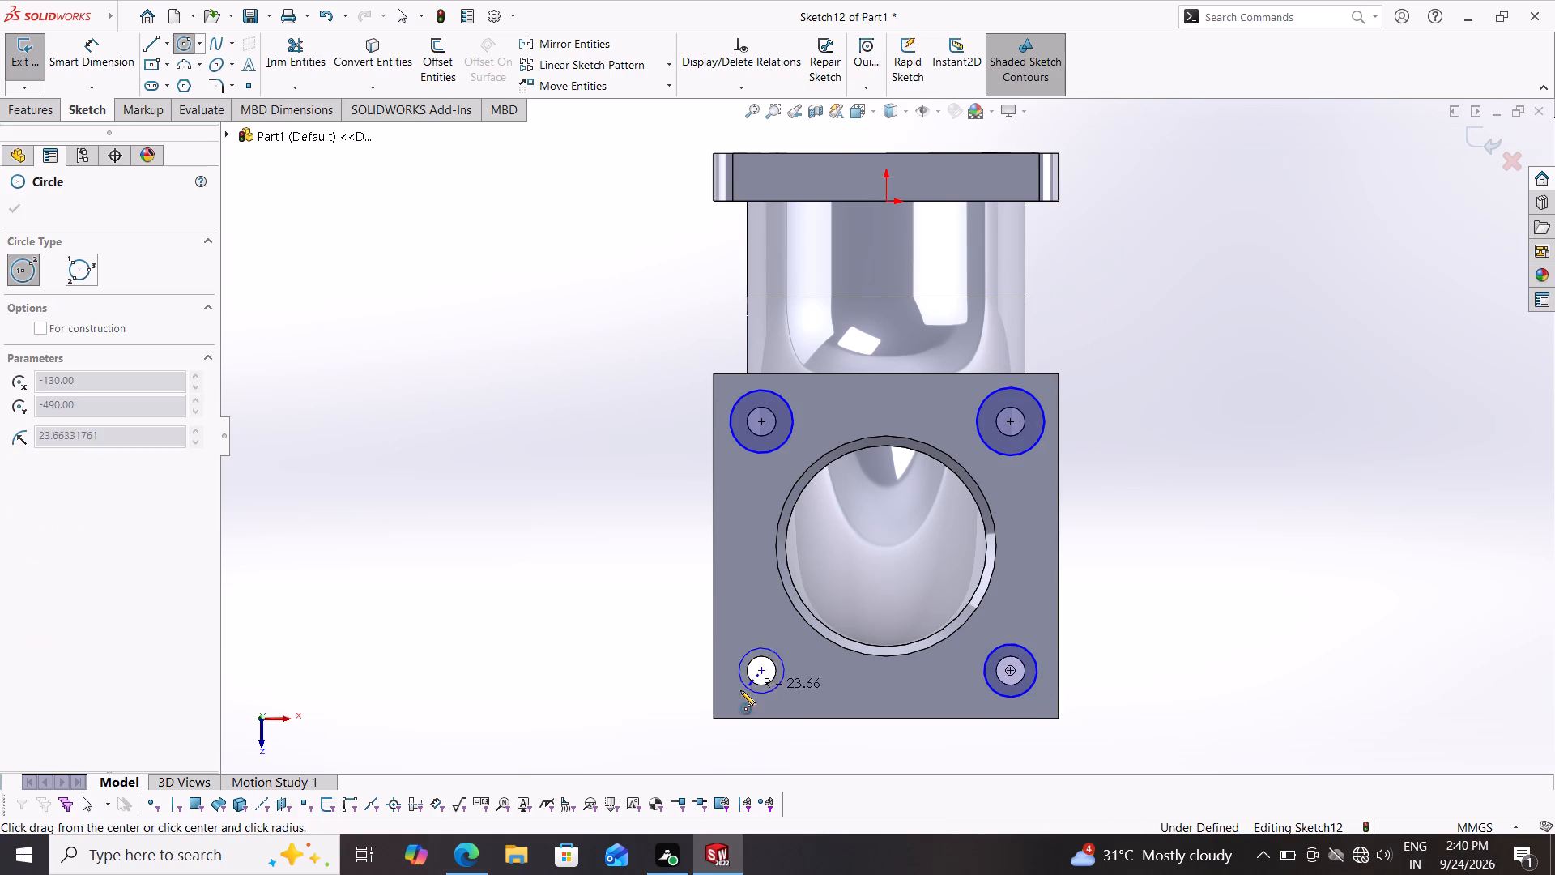
{"action": "left_click", "coordinate": [738, 693]}
Dimension the circles around the two lower bolt holes of the sharp-cornered flange to a diameter of 60 mm each.
{"action": "left_click", "coordinate": [92, 47]}
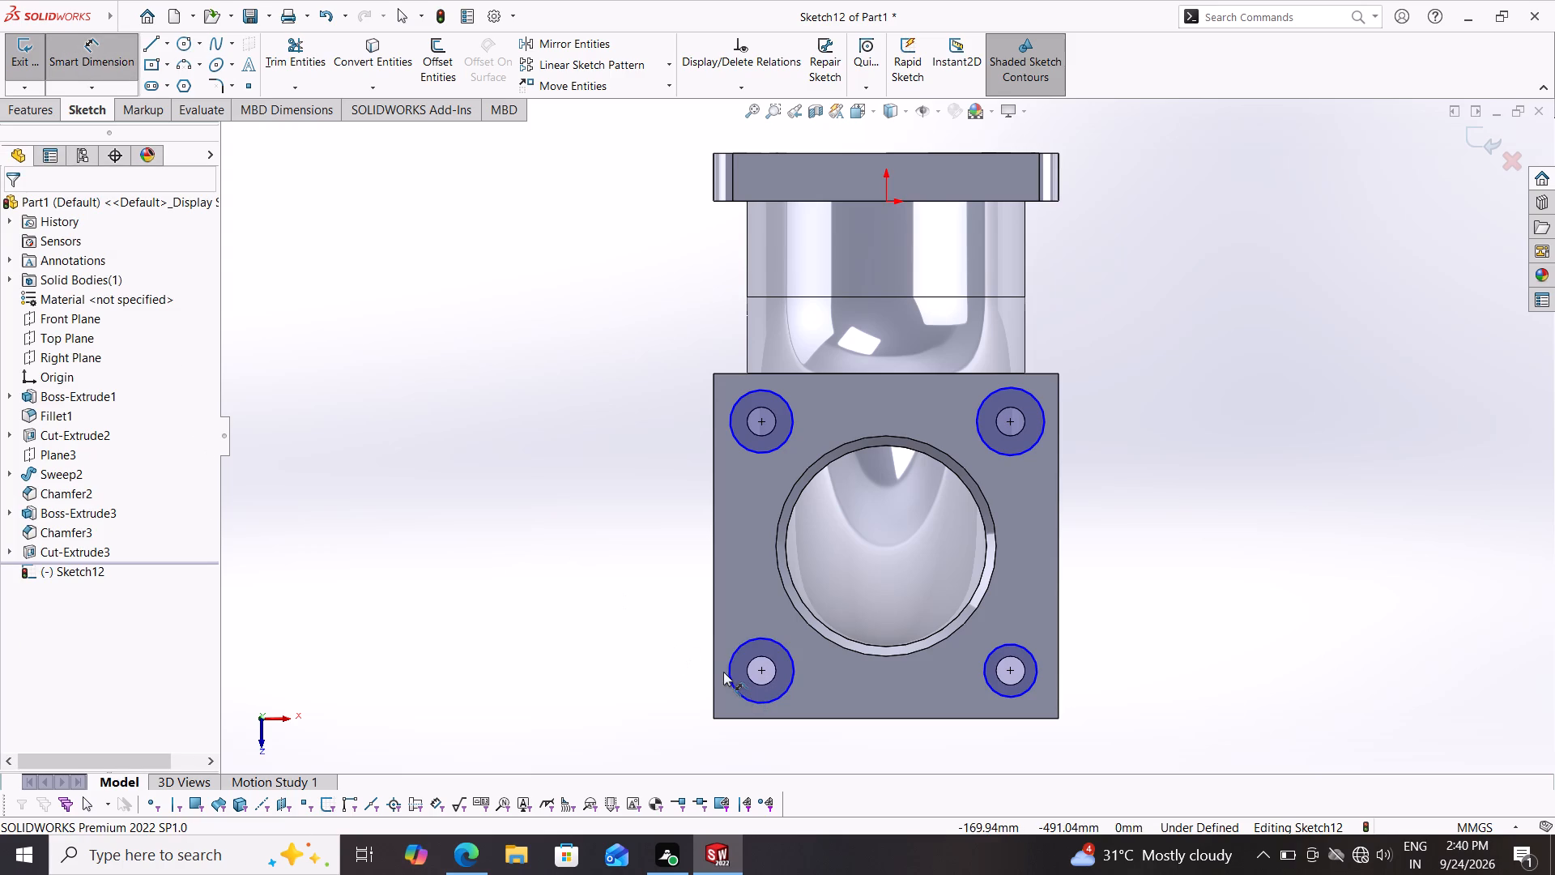
{"action": "left_click_drag", "start_coordinate": [732, 672], "coordinate": [713, 669]}
{"action": "left_click", "coordinate": [587, 650]}
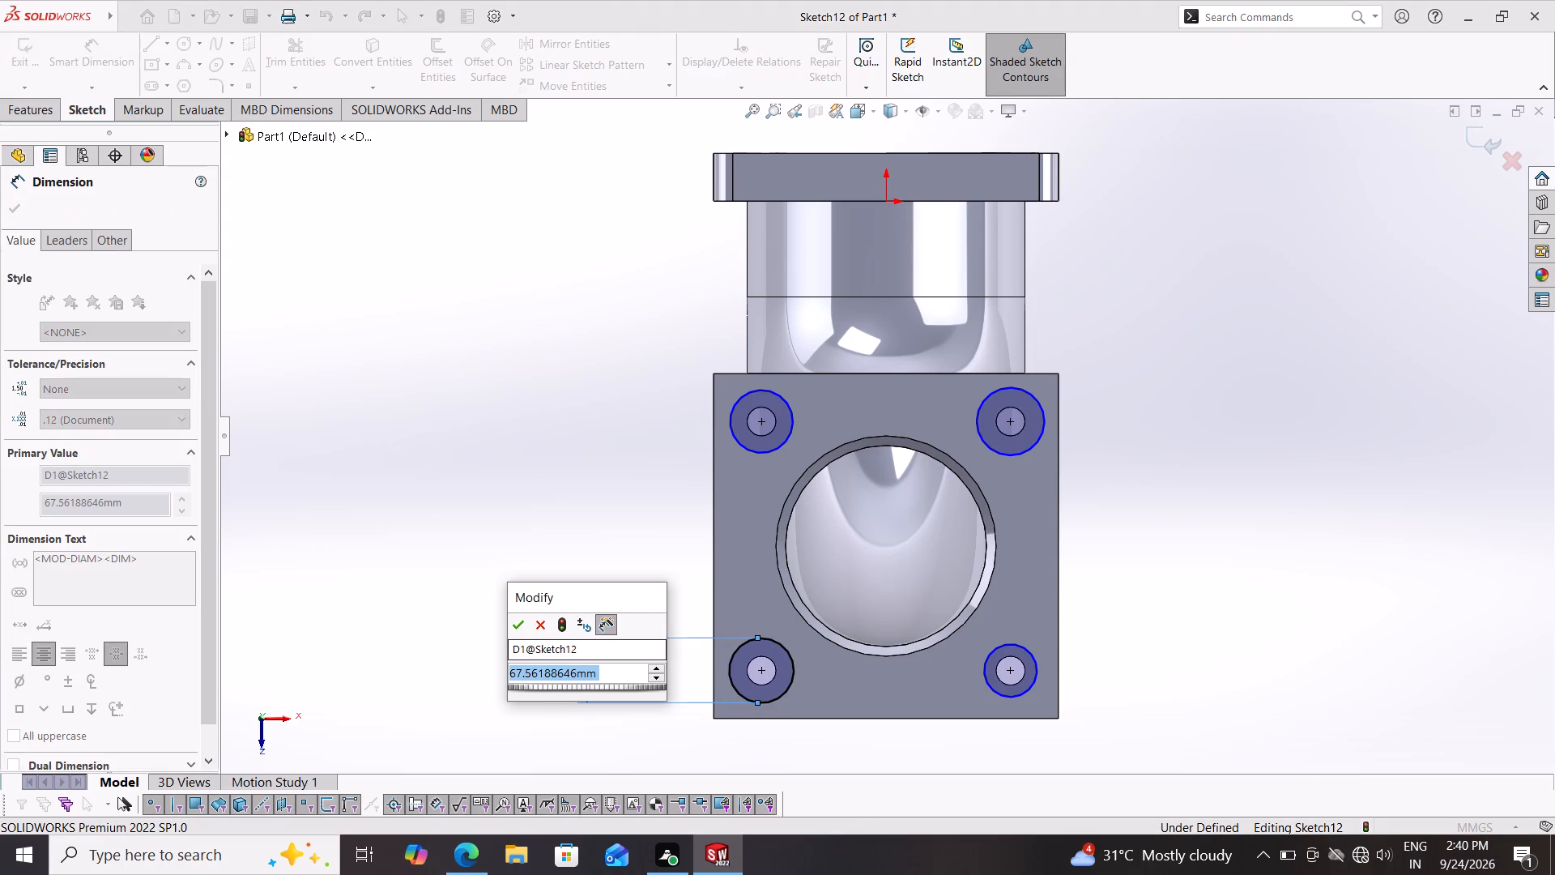
{"action": "key", "text": "6"}
{"action": "key", "text": "0"}
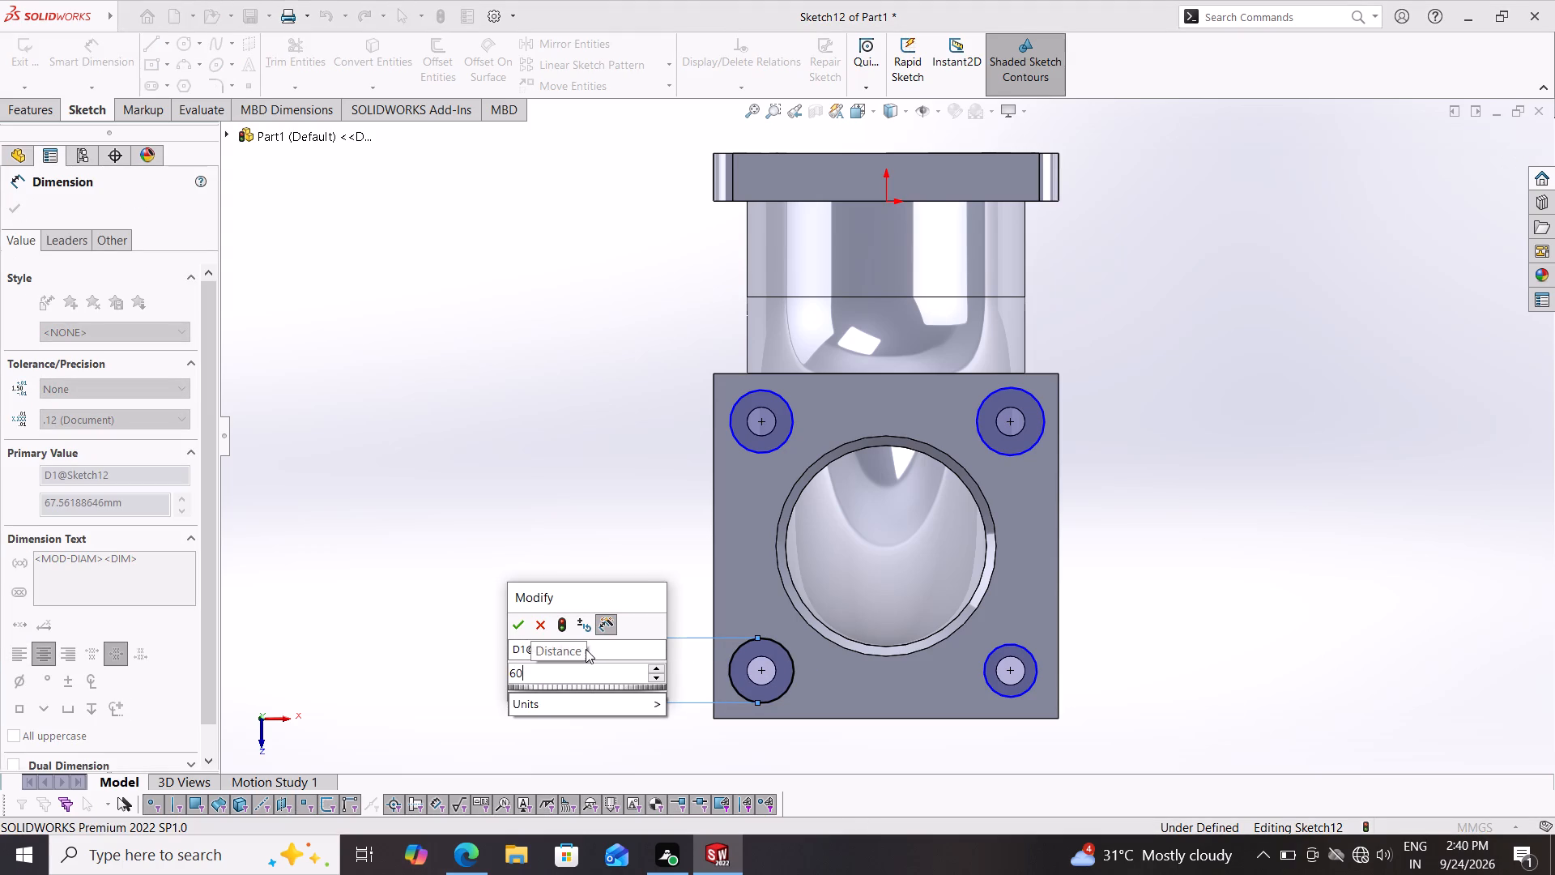
{"action": "key", "text": "Return"}
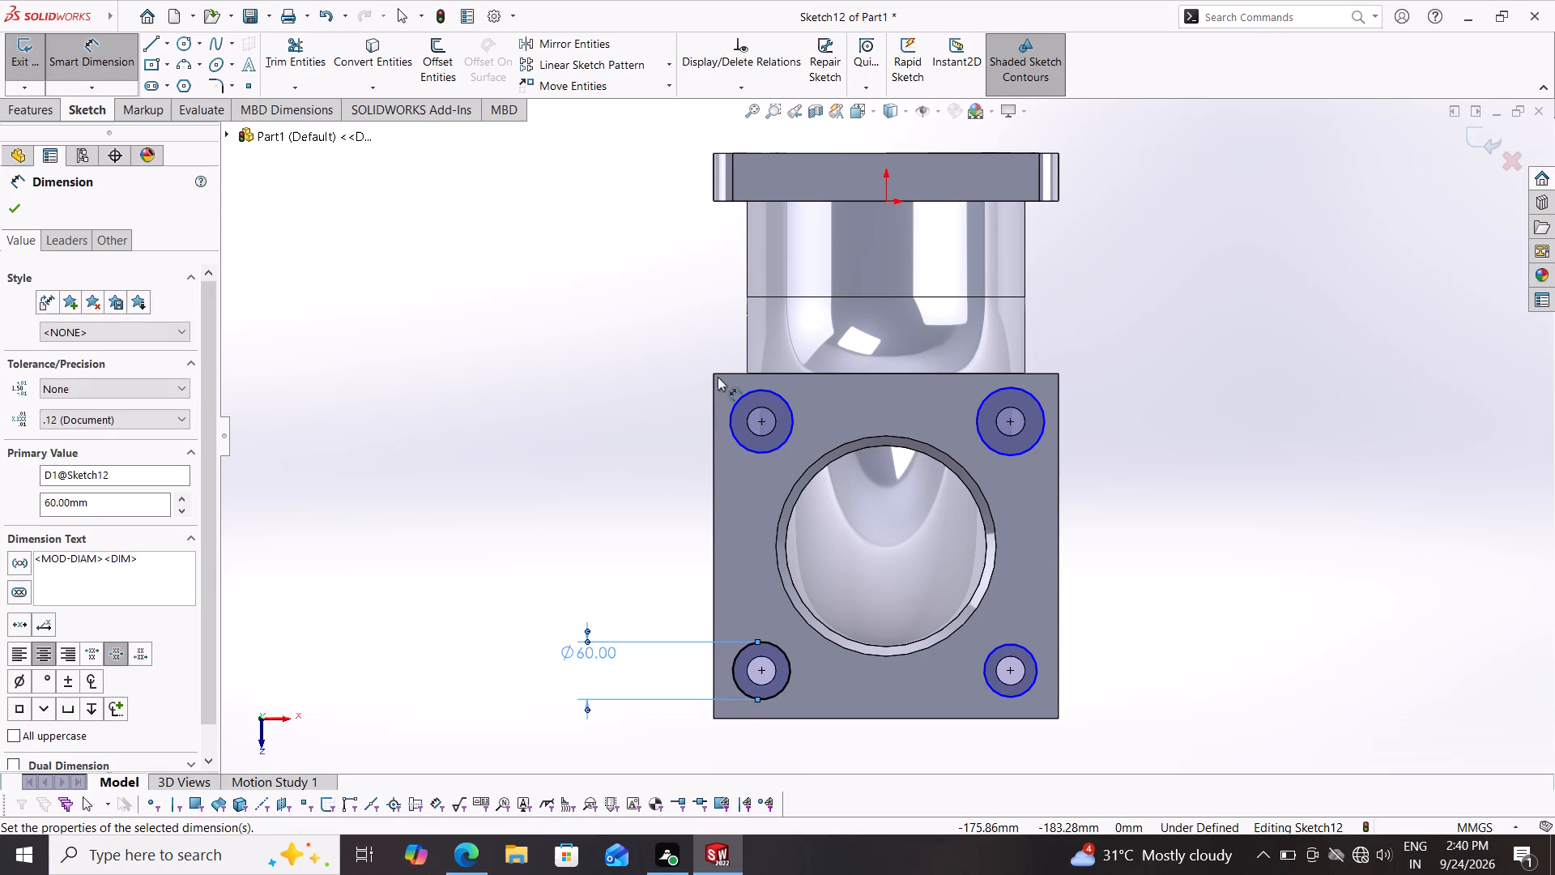
{"action": "left_click", "coordinate": [1037, 667]}
{"action": "left_click", "coordinate": [1159, 651]}
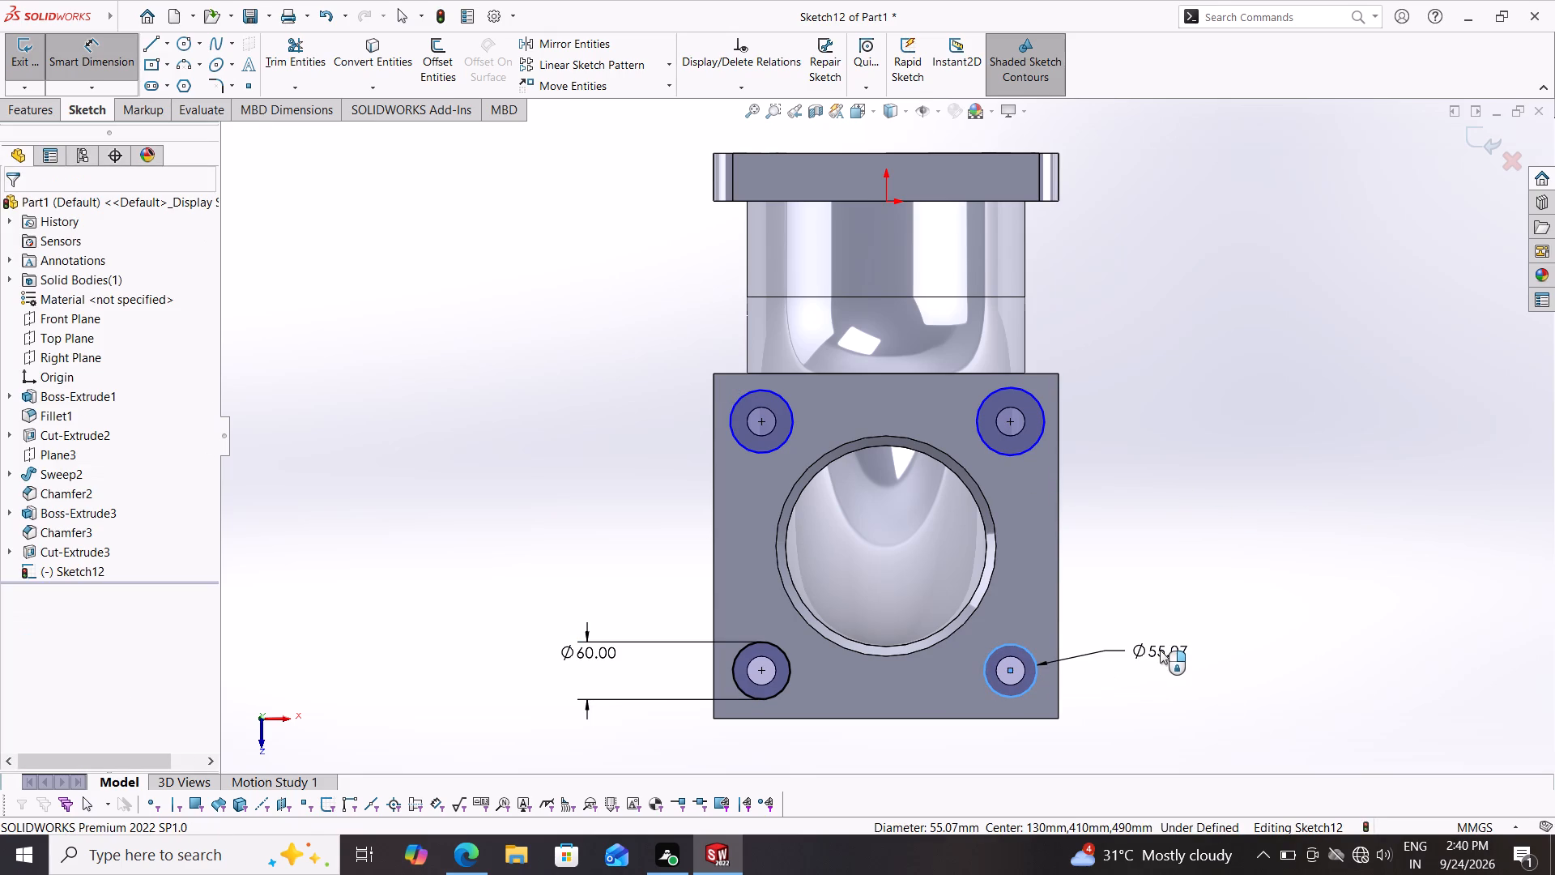
{"action": "key", "text": "6"}
{"action": "key", "text": "Return"}
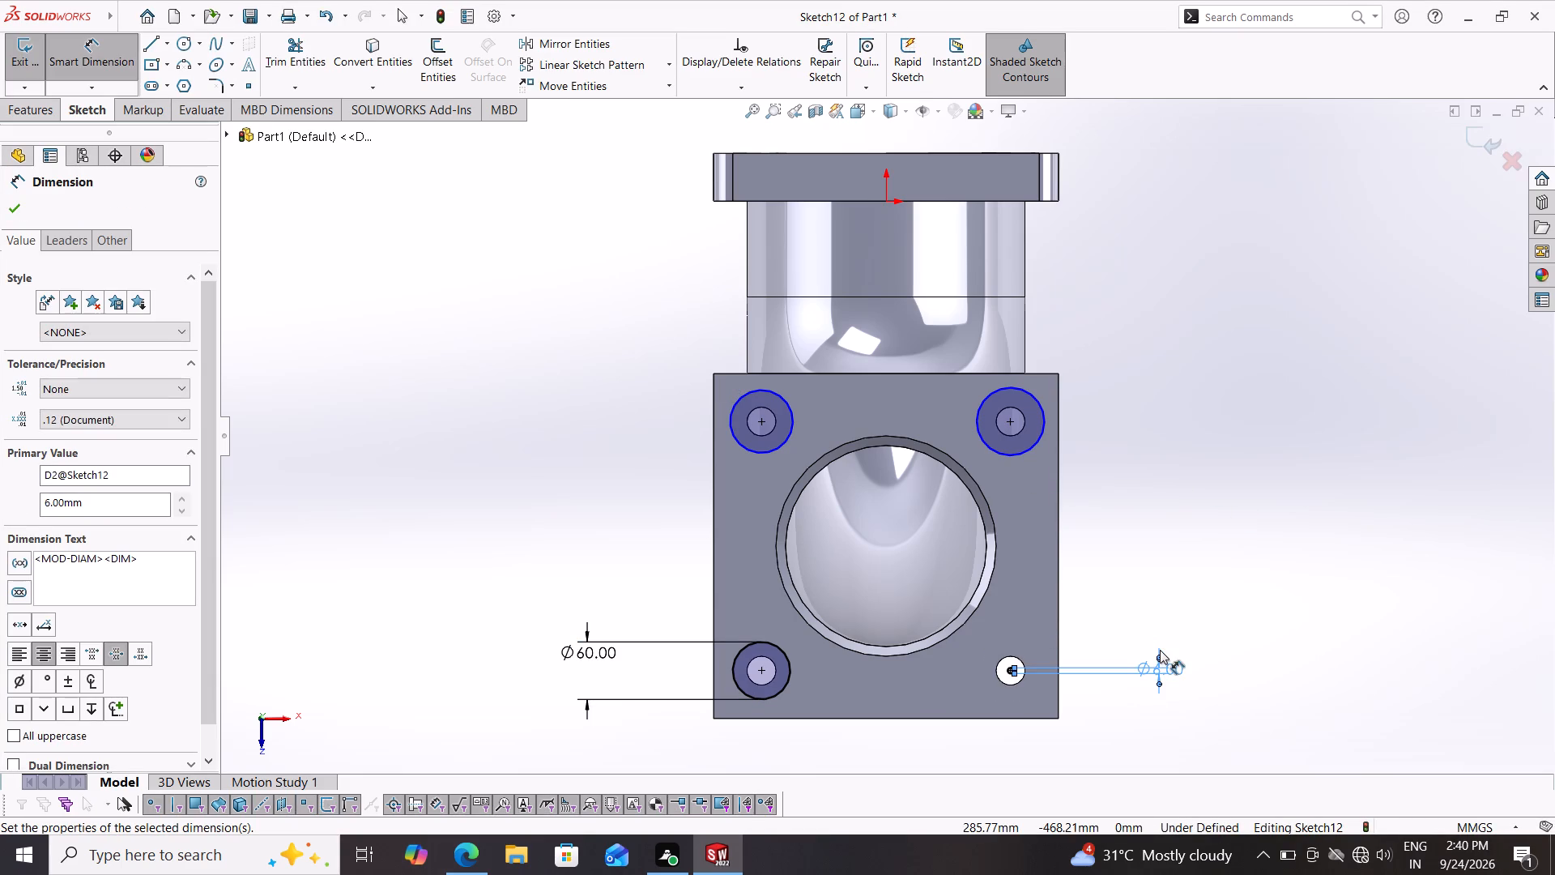
{"action": "double_click", "coordinate": [1161, 669]}
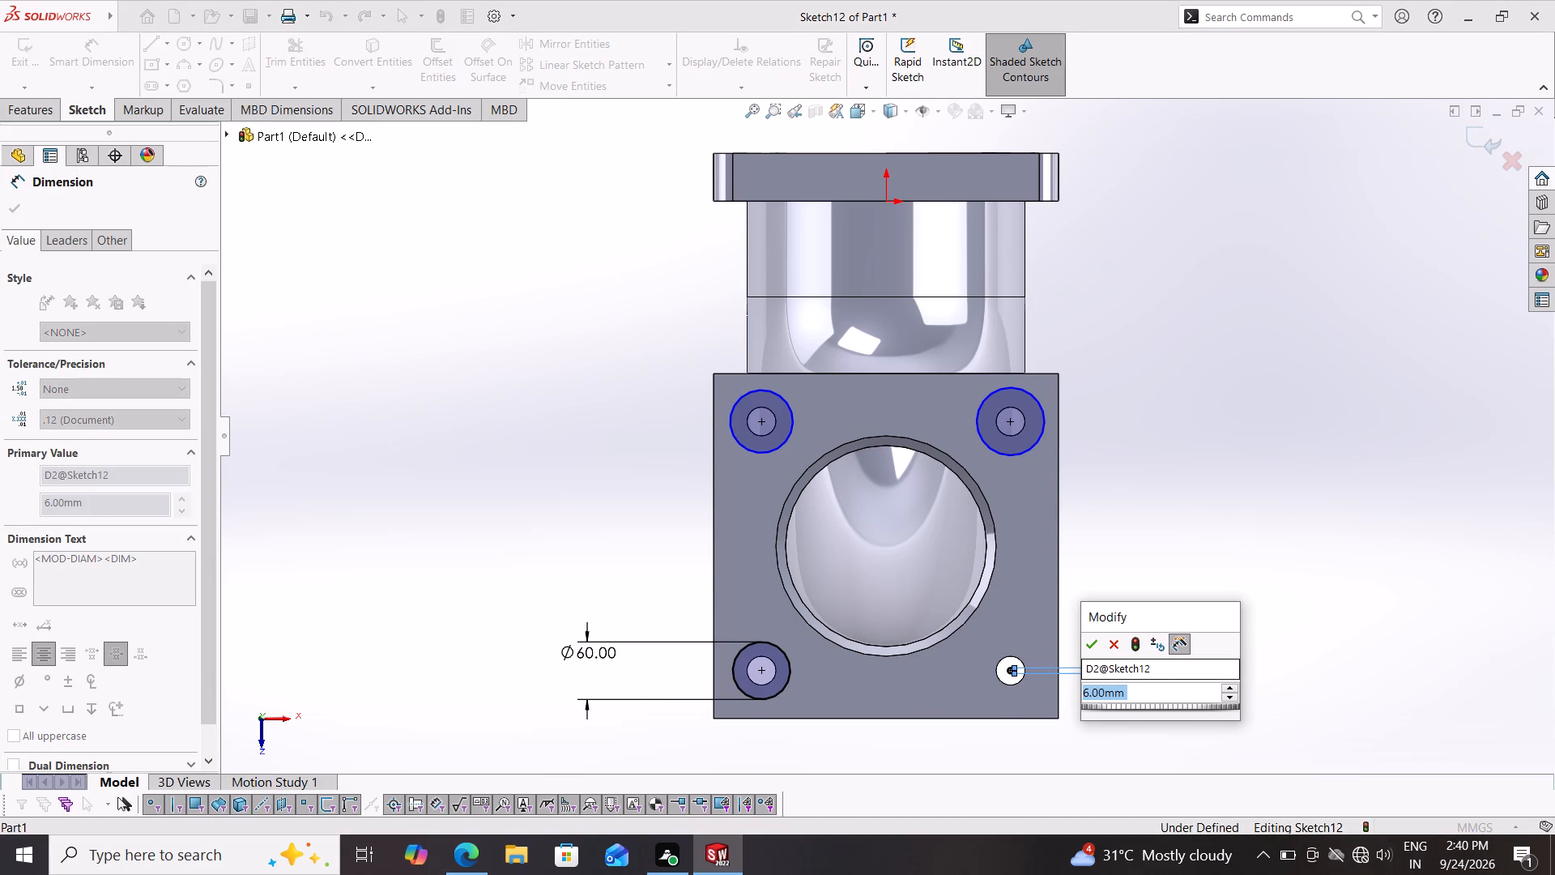
{"action": "type", "text": "60"}
{"action": "key", "text": "Return"}
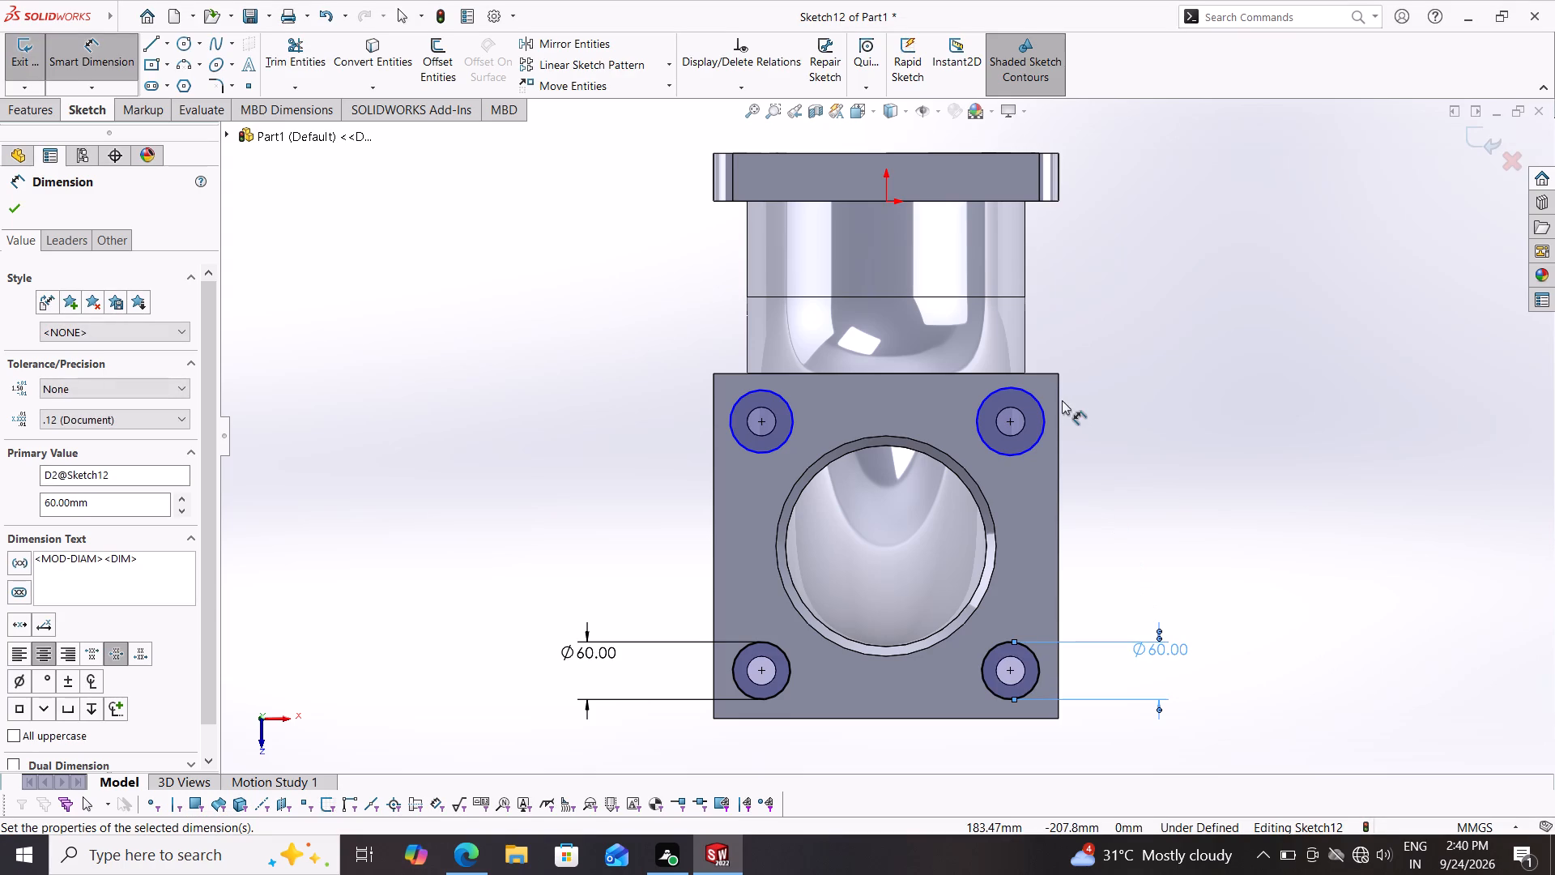
Dimension the circles around the two upper bolt holes of the sharp-cornered flange to a diameter of 60 mm each.
{"action": "left_click", "coordinate": [1043, 409]}
{"action": "left_click", "coordinate": [1097, 416]}
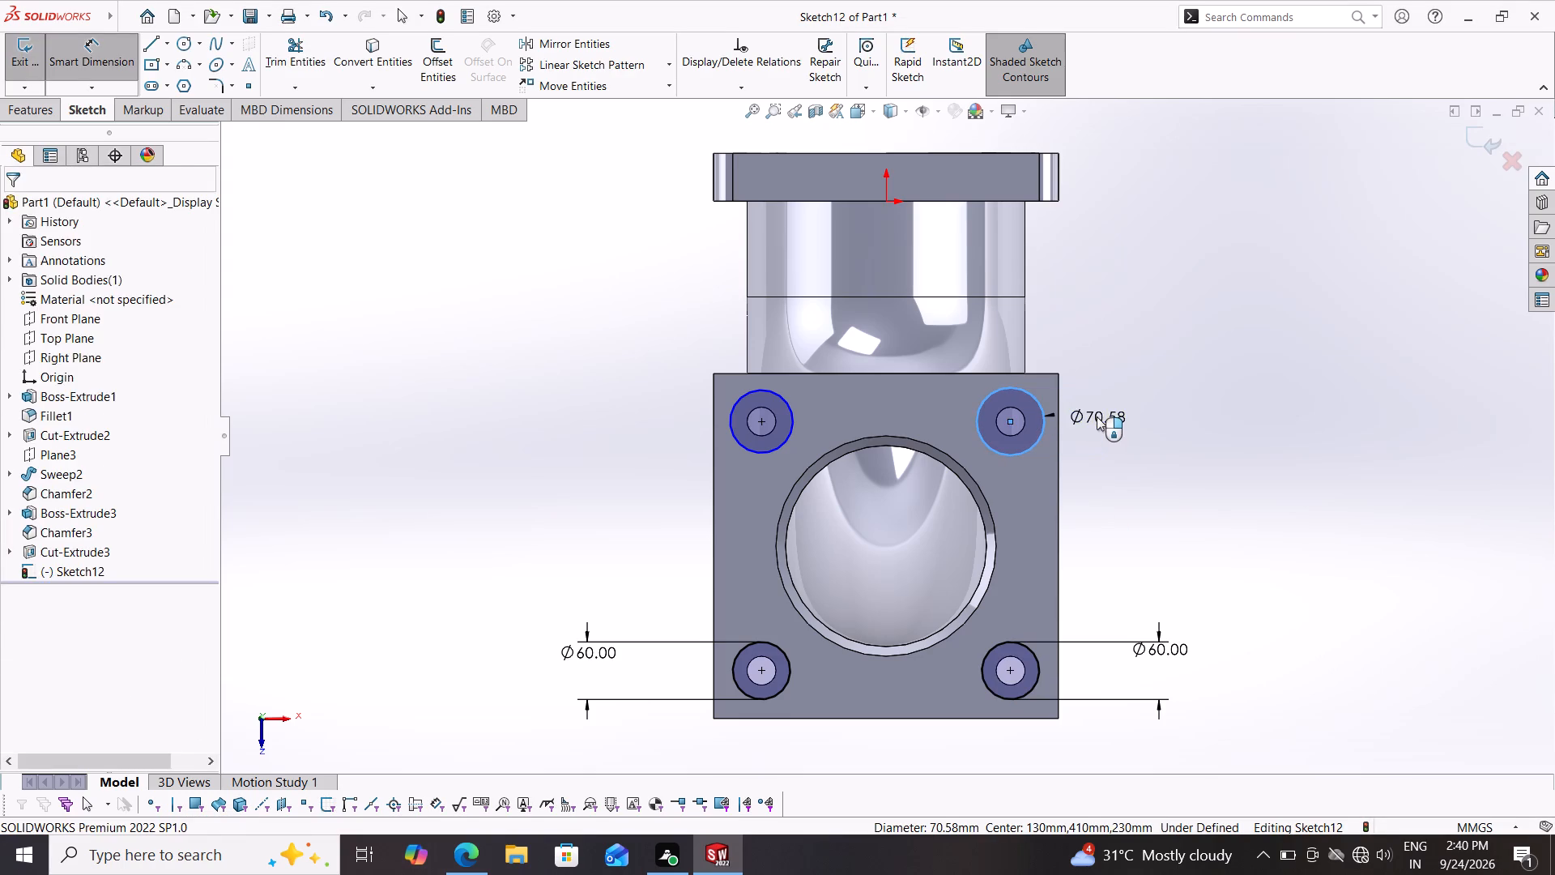
{"action": "type", "text": "60"}
{"action": "key", "text": "Return"}
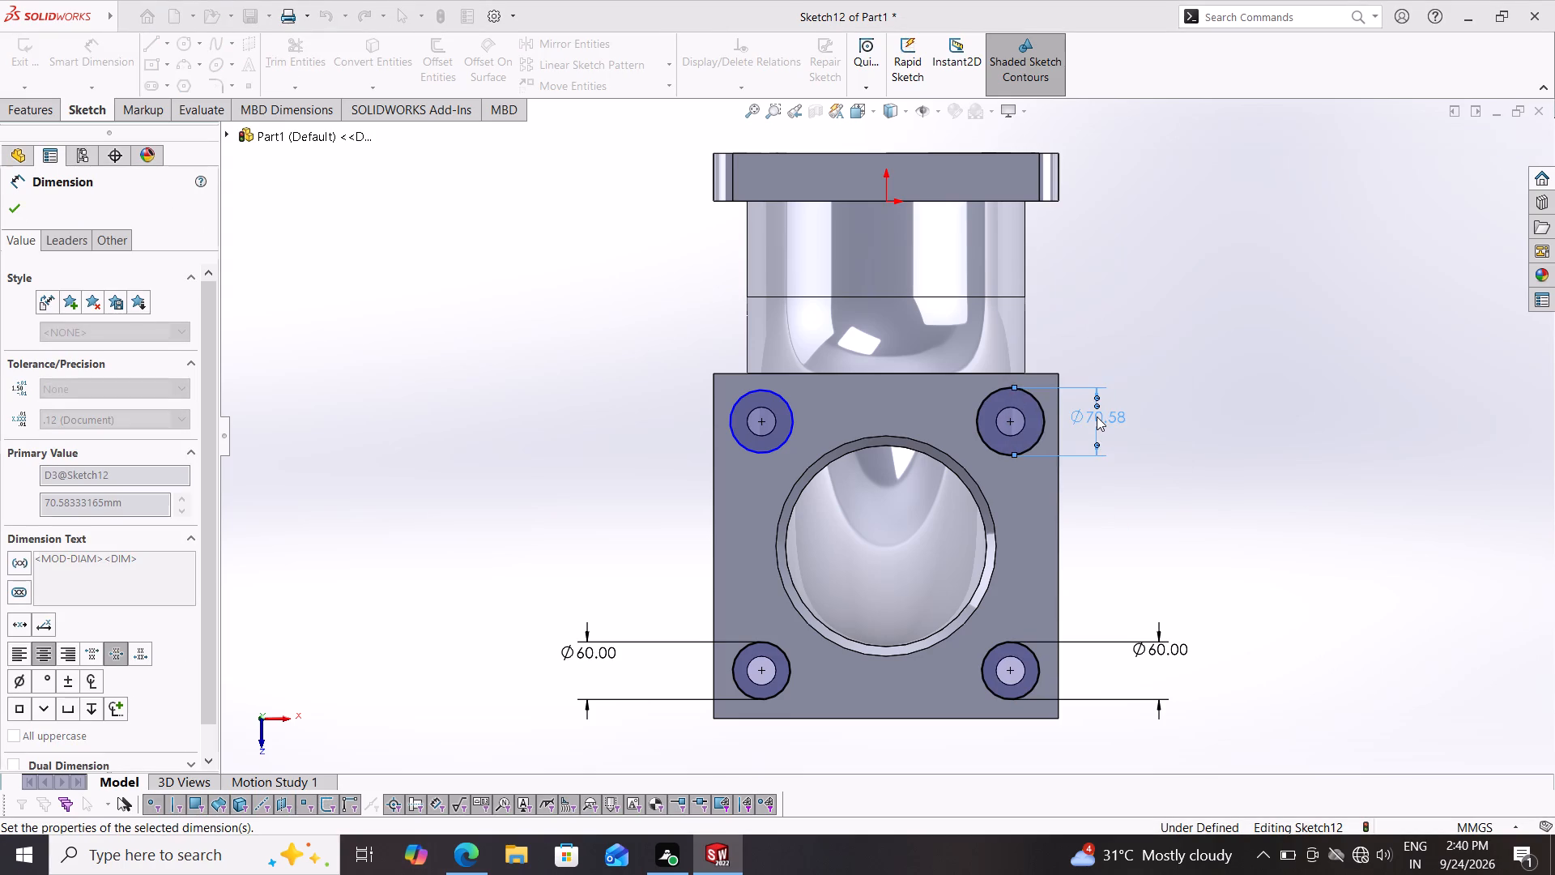
{"action": "left_click", "coordinate": [731, 416]}
{"action": "left_click", "coordinate": [642, 437]}
{"action": "type", "text": "60"}
{"action": "key", "text": "Return"}
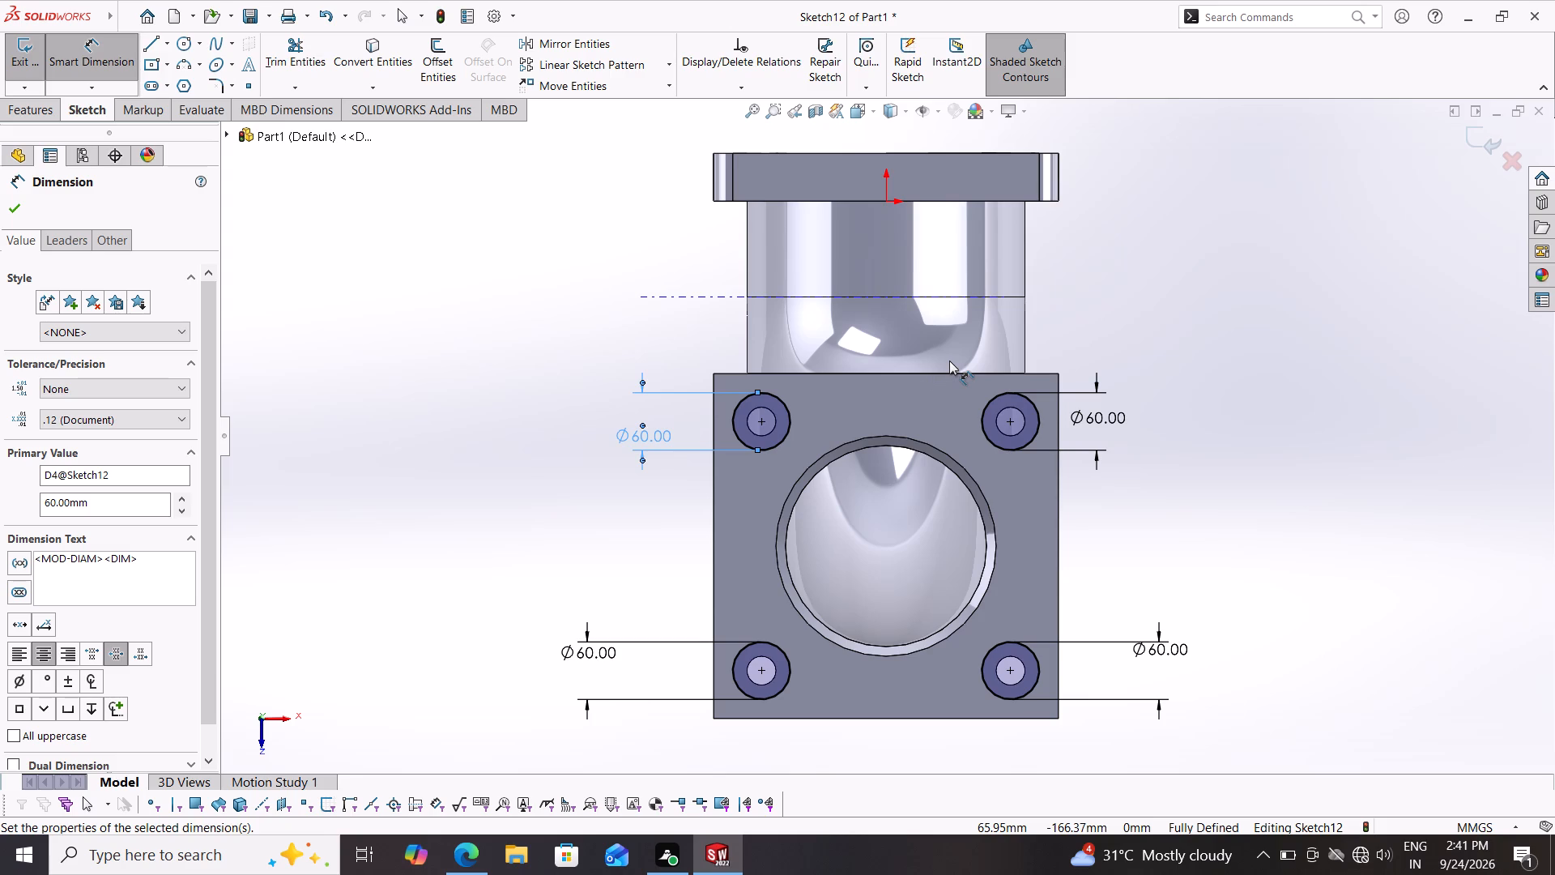
Cut-extrude the four 60 mm circles 10 mm deep into the sharp-cornered flange to form the bolt-hole counterbores.
{"action": "scroll", "coordinate": [949, 361], "scroll_direction": "up", "scroll_amount": 2}
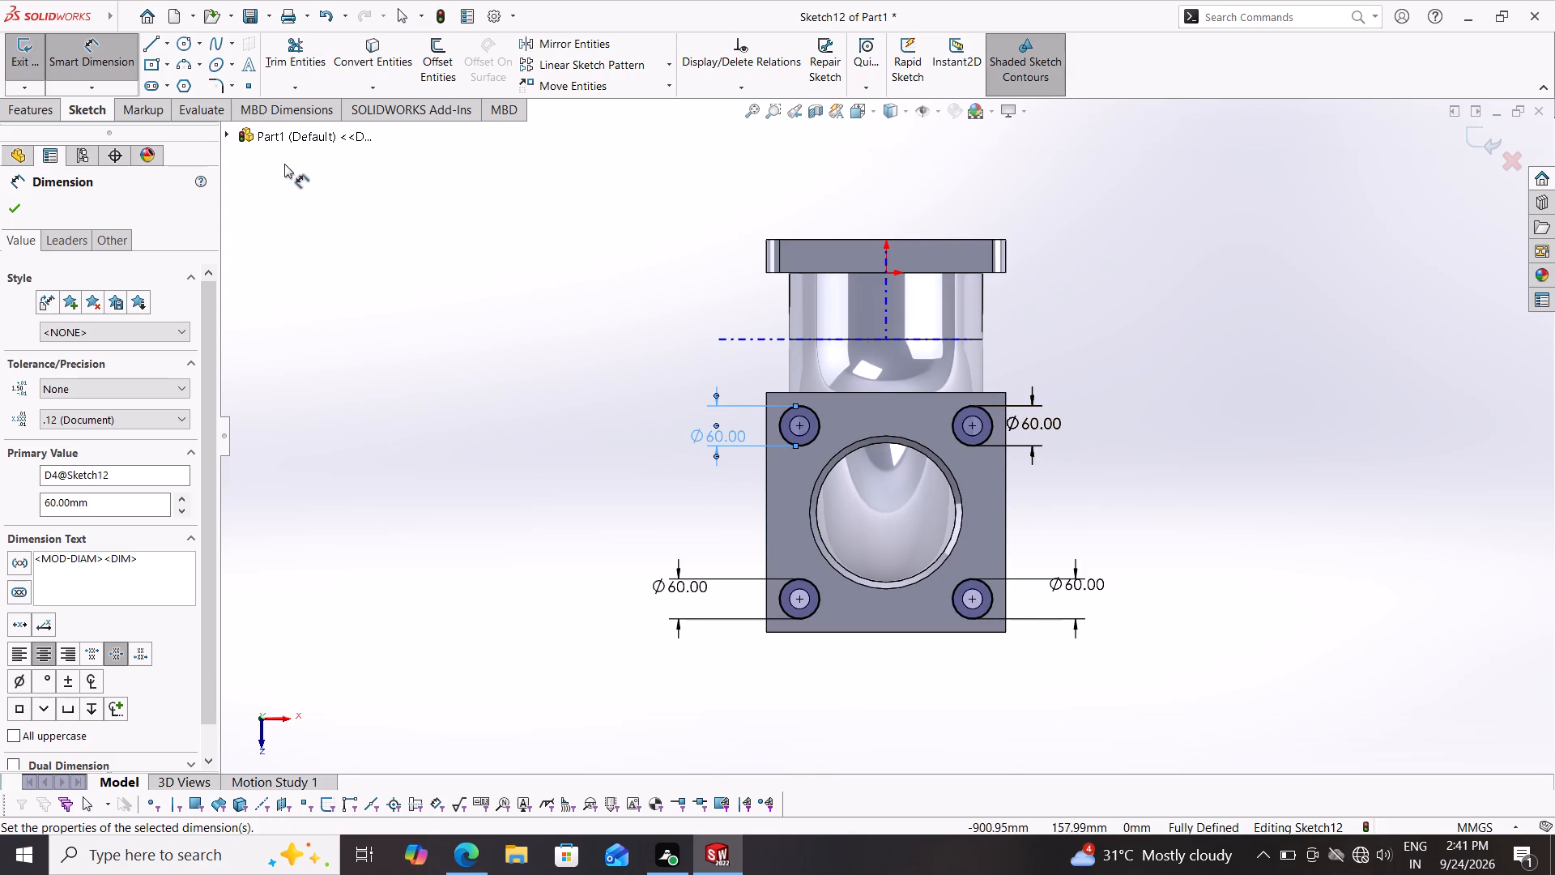
{"action": "left_click", "coordinate": [41, 113]}
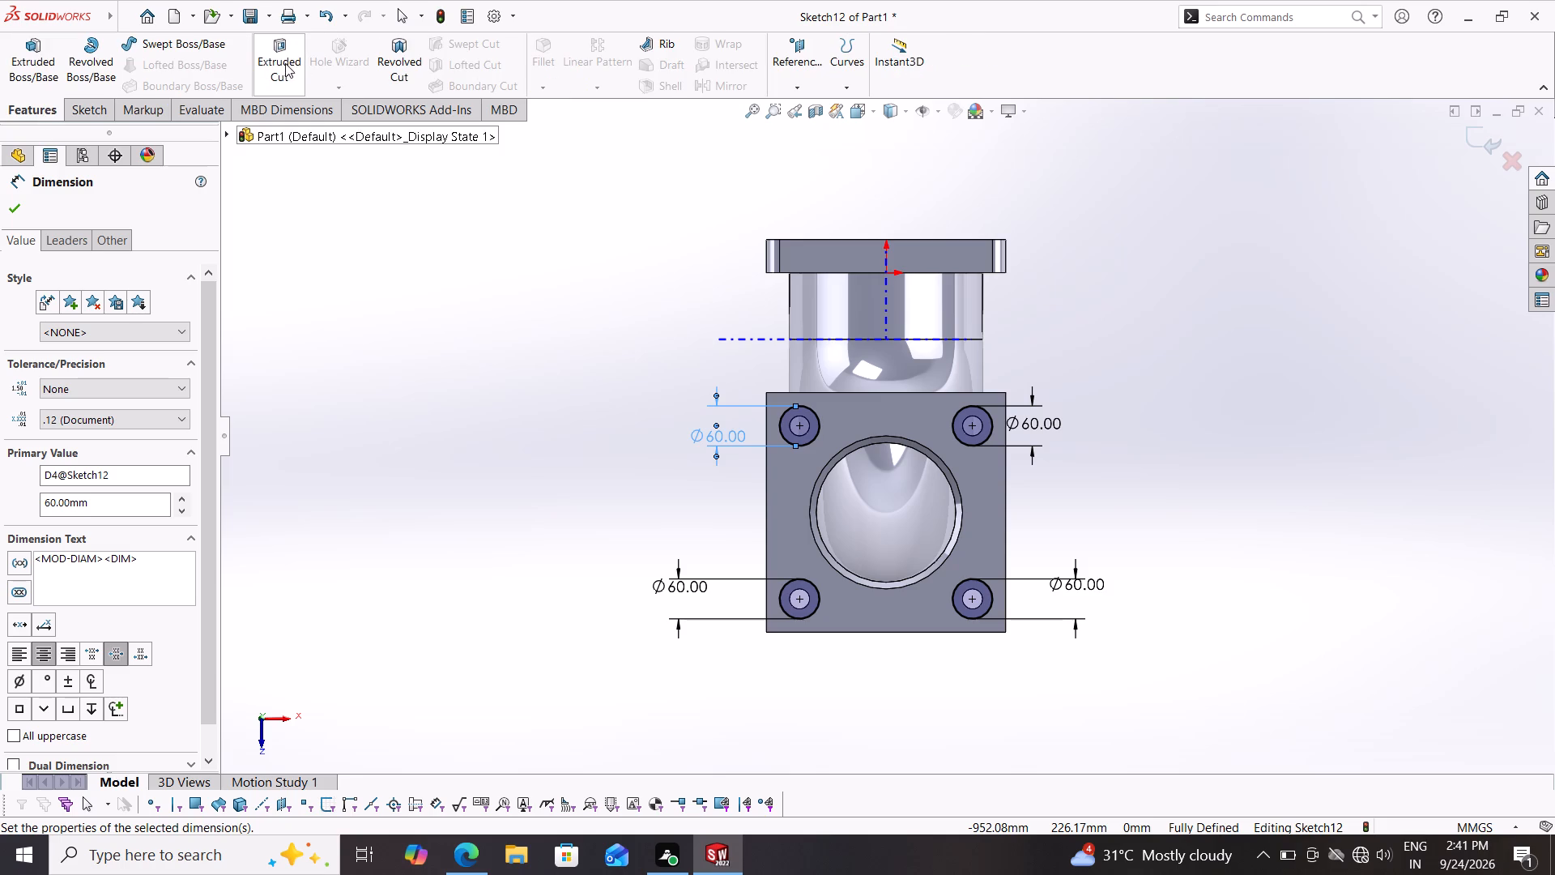
{"action": "left_click", "coordinate": [286, 74]}
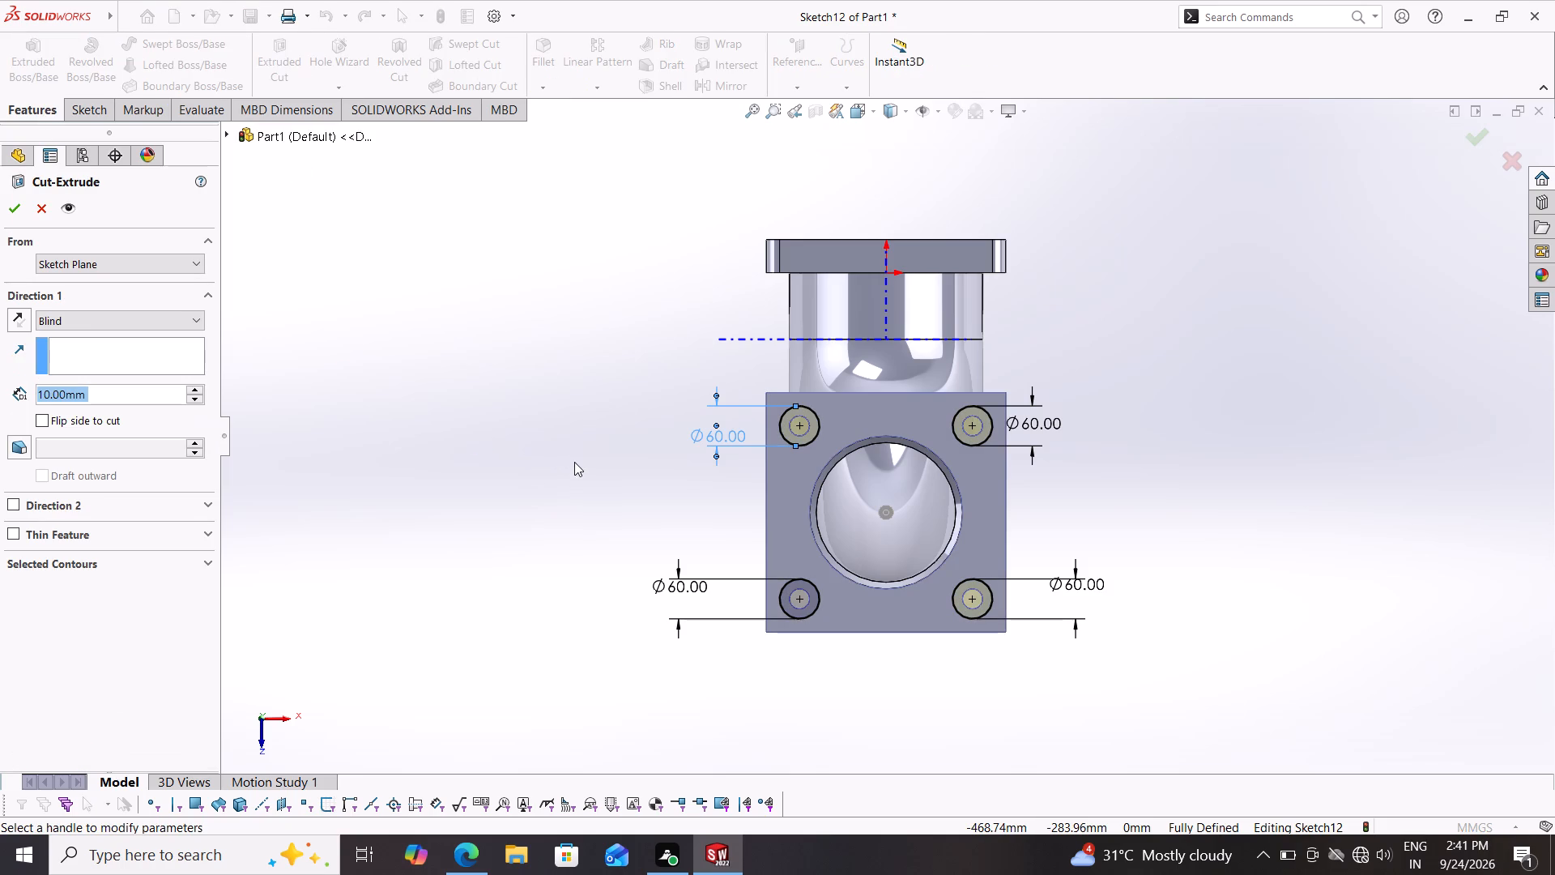
{"action": "middle_click_drag", "start_coordinate": [1242, 469], "coordinate": [1212, 475]}
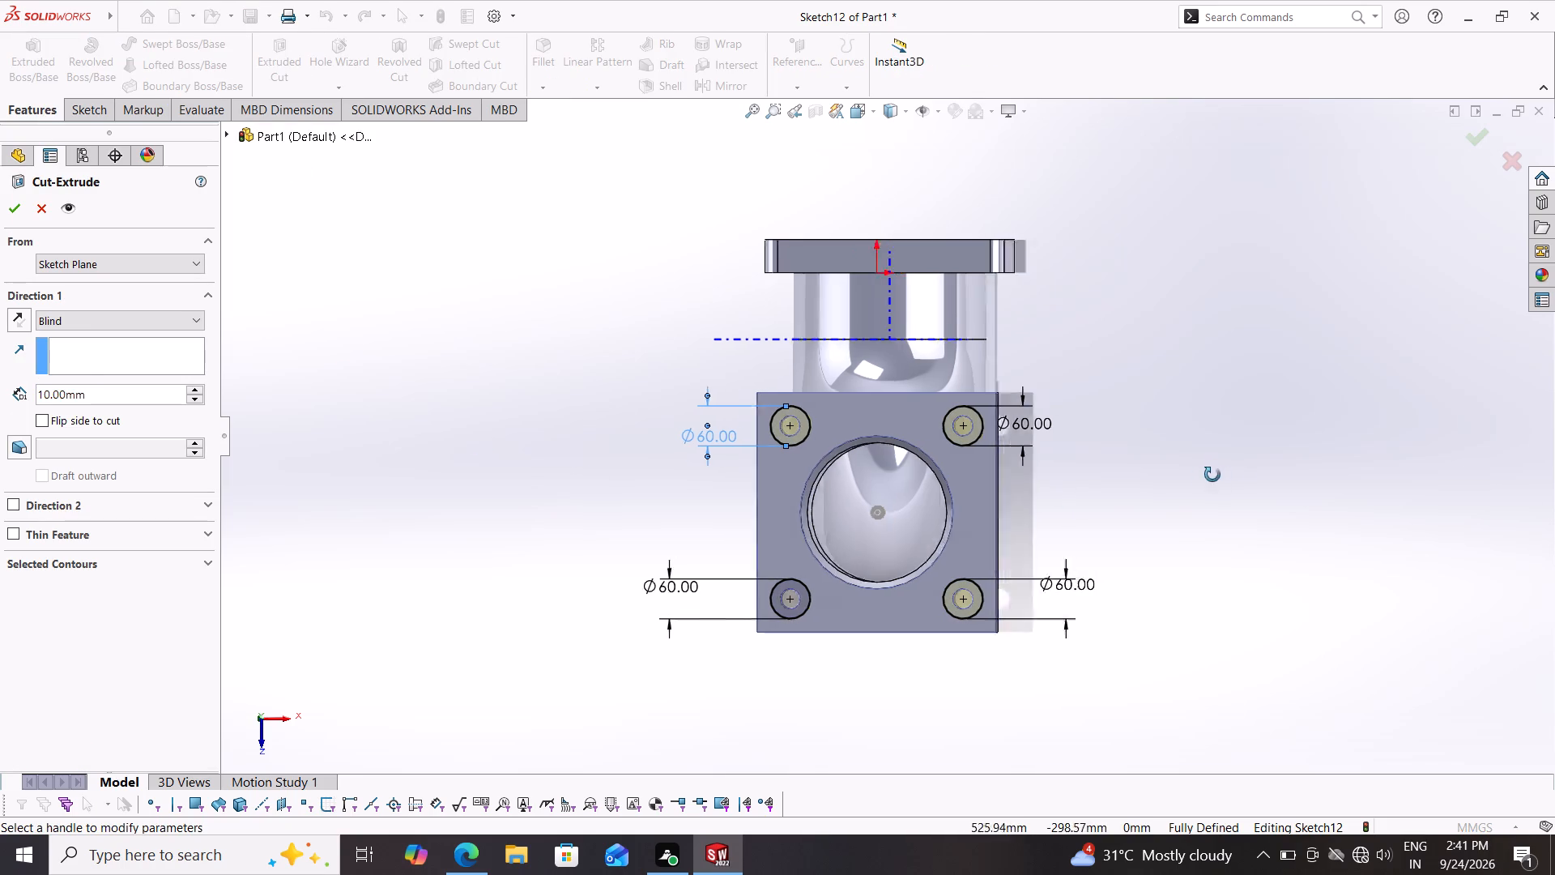
{"action": "middle_click_drag", "start_coordinate": [1212, 475], "coordinate": [1067, 513]}
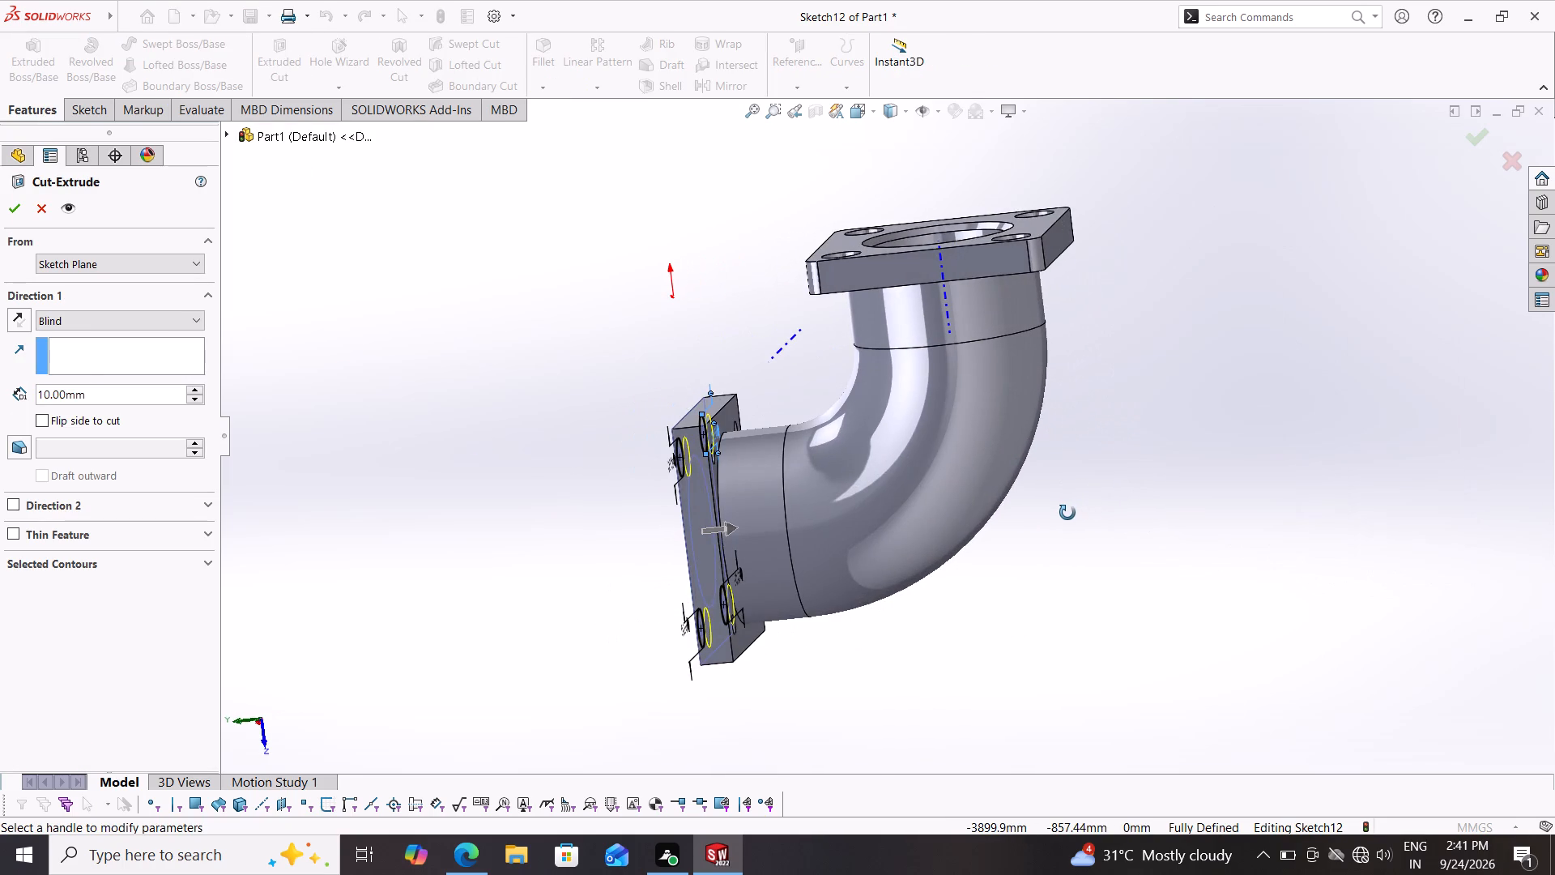
{"action": "middle_click_drag", "start_coordinate": [1067, 513], "coordinate": [1128, 506]}
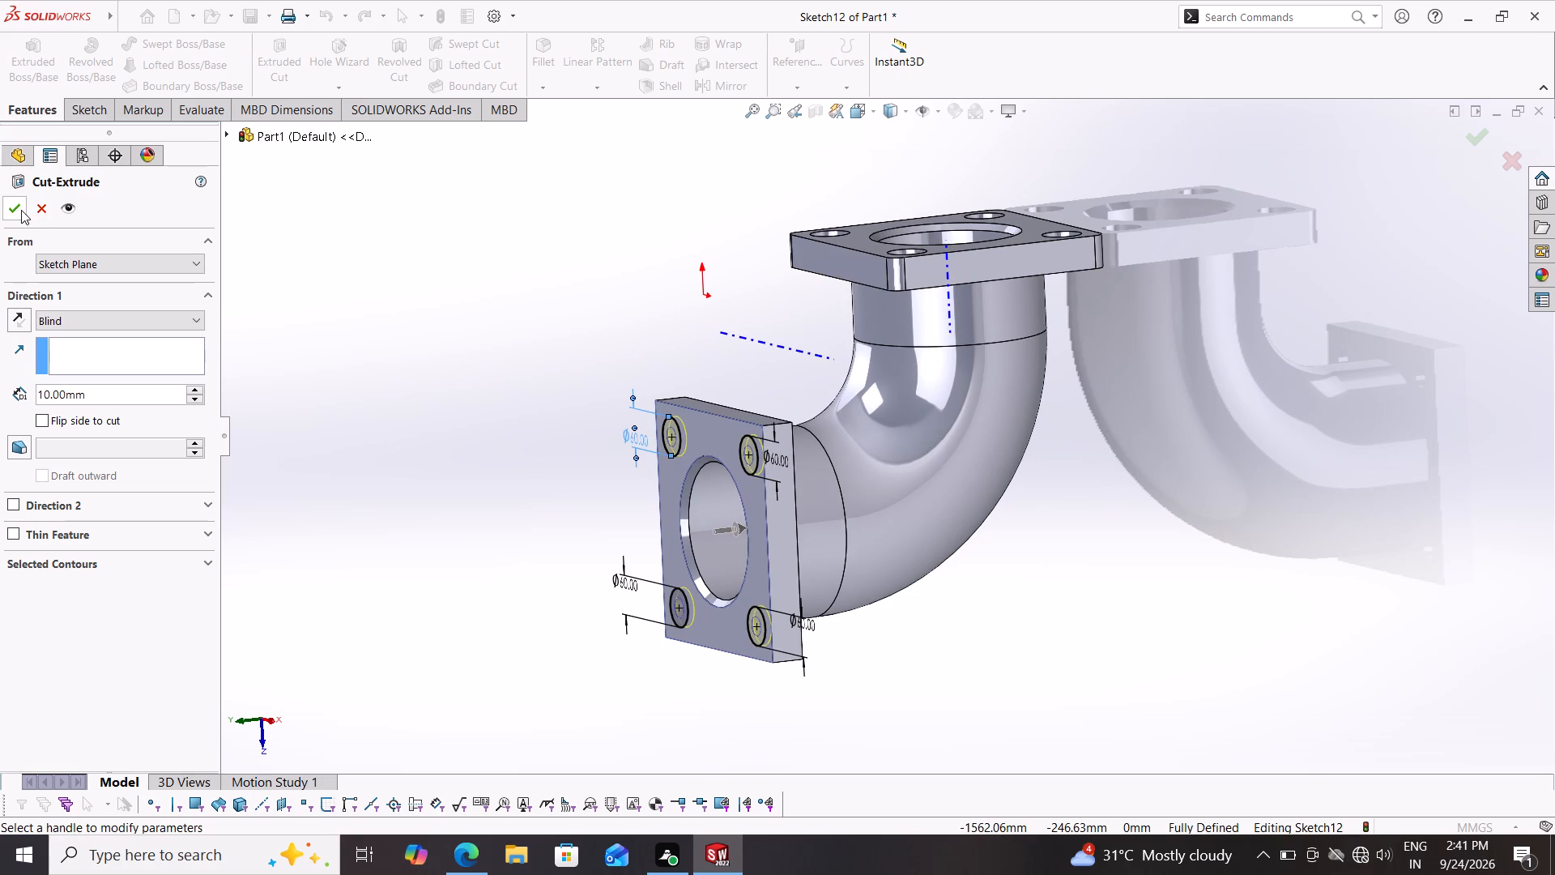
{"action": "left_click", "coordinate": [18, 207]}
Examine the counterbores on both flanges and the elbow body from several sides.
{"action": "middle_click_drag", "start_coordinate": [424, 526], "coordinate": [562, 437]}
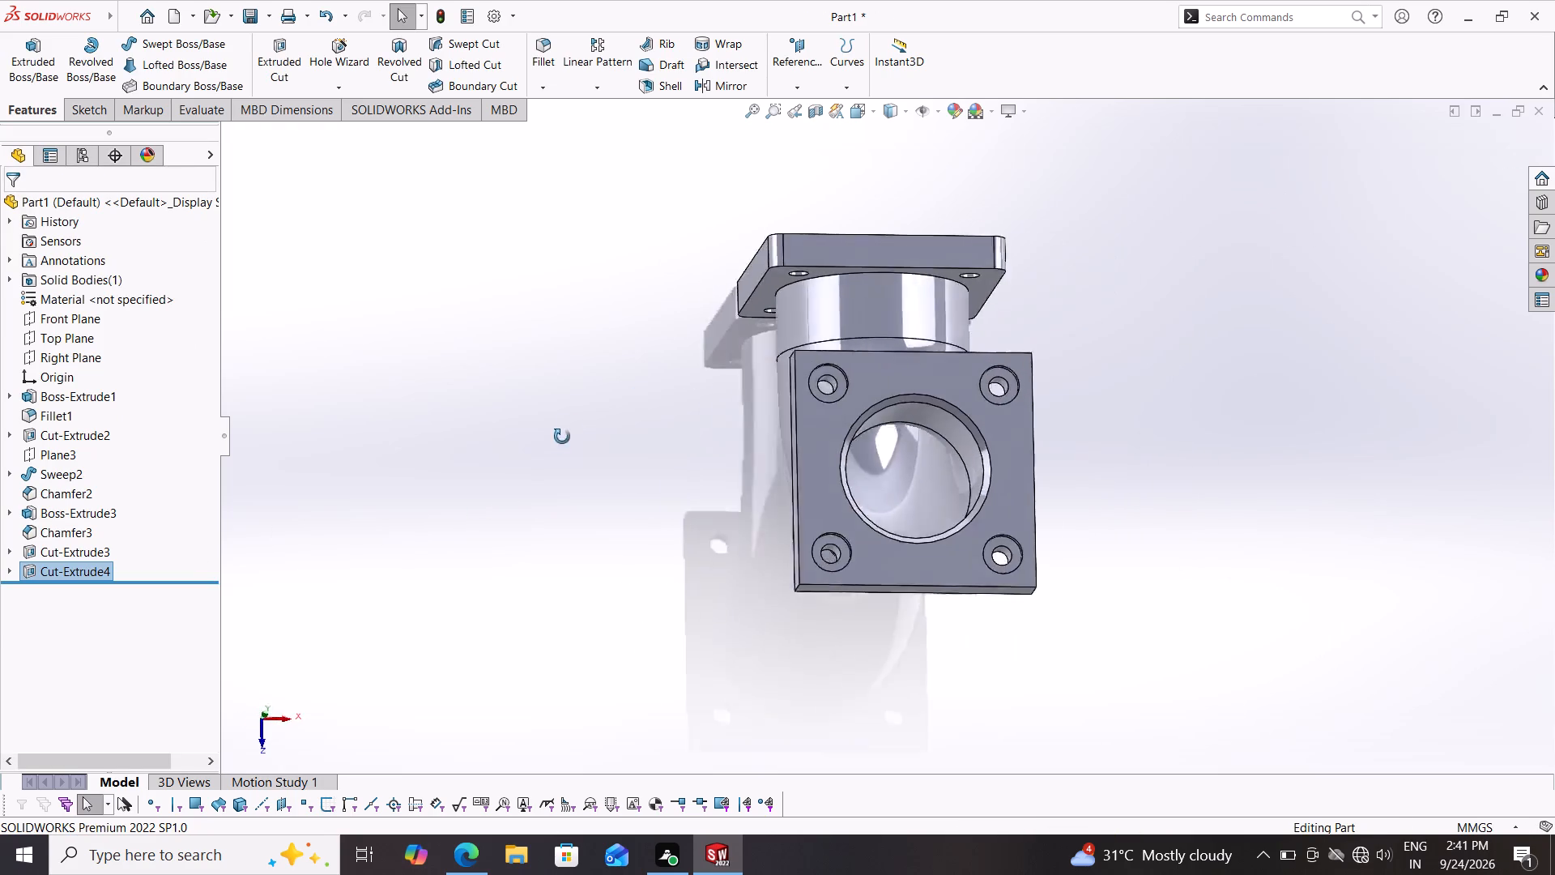
{"action": "middle_click_drag", "start_coordinate": [562, 437], "coordinate": [857, 531]}
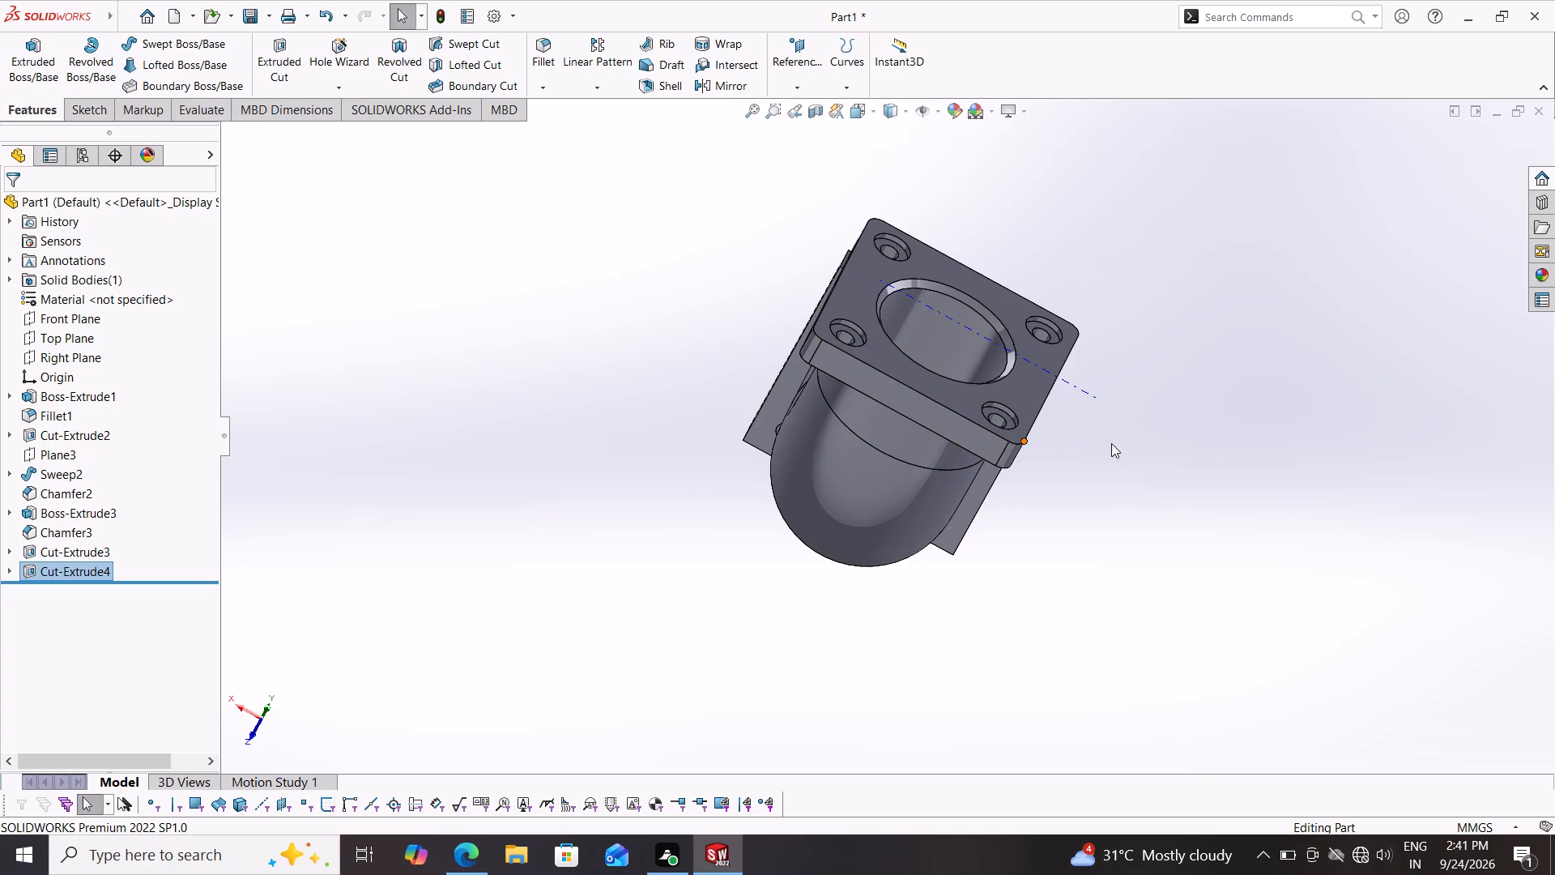
{"action": "middle_click_drag", "start_coordinate": [1208, 443], "coordinate": [1324, 420]}
{"action": "scroll", "coordinate": [1170, 626], "scroll_direction": "down", "scroll_amount": 1}
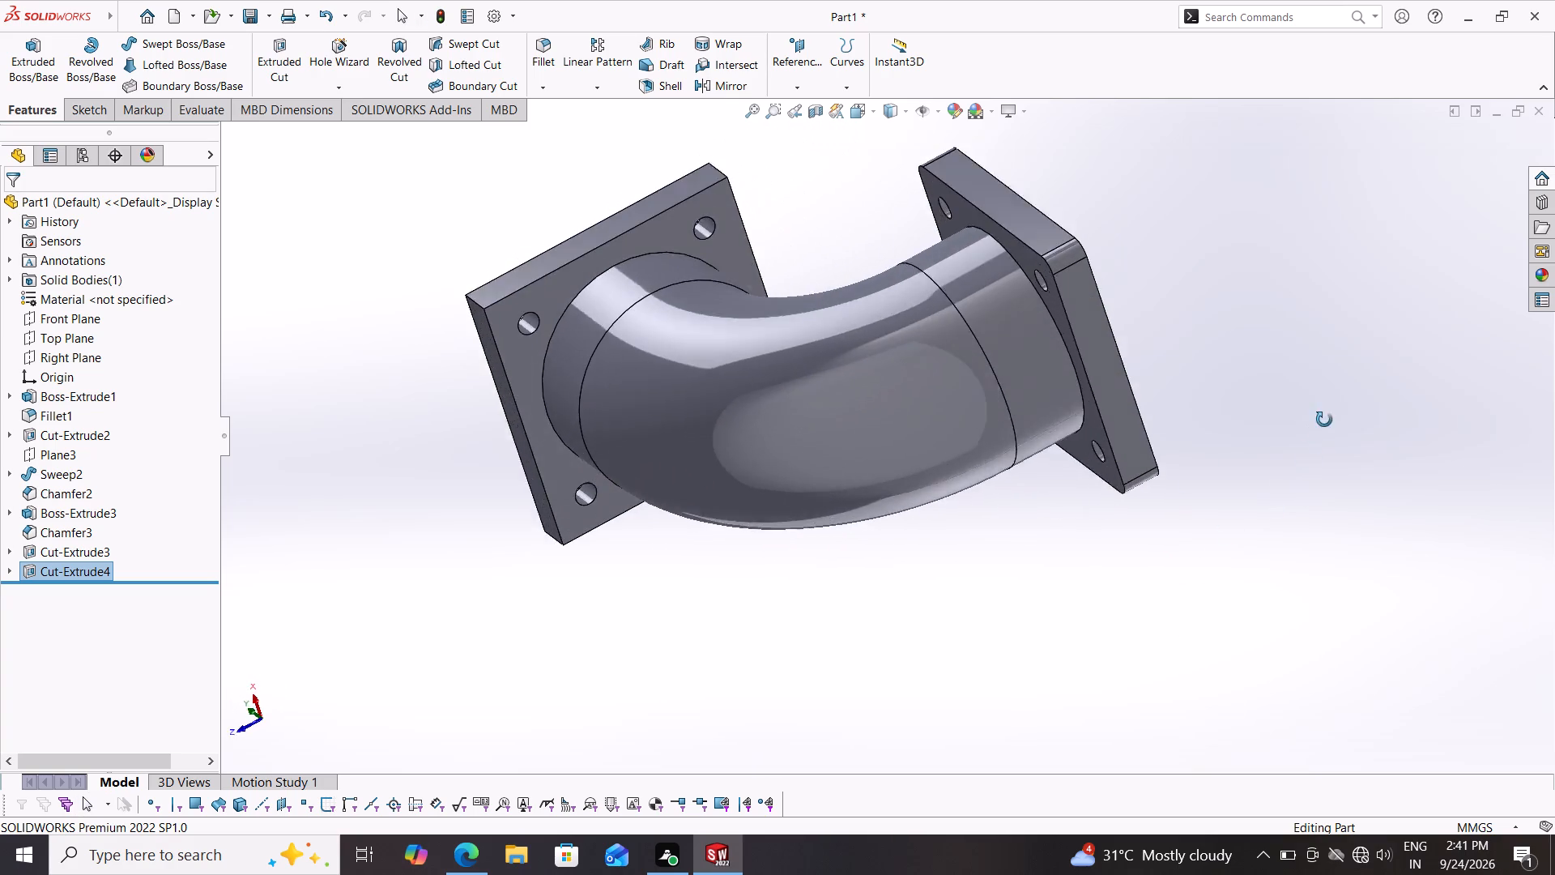
{"action": "middle_click_drag", "start_coordinate": [1324, 420], "coordinate": [1352, 383]}
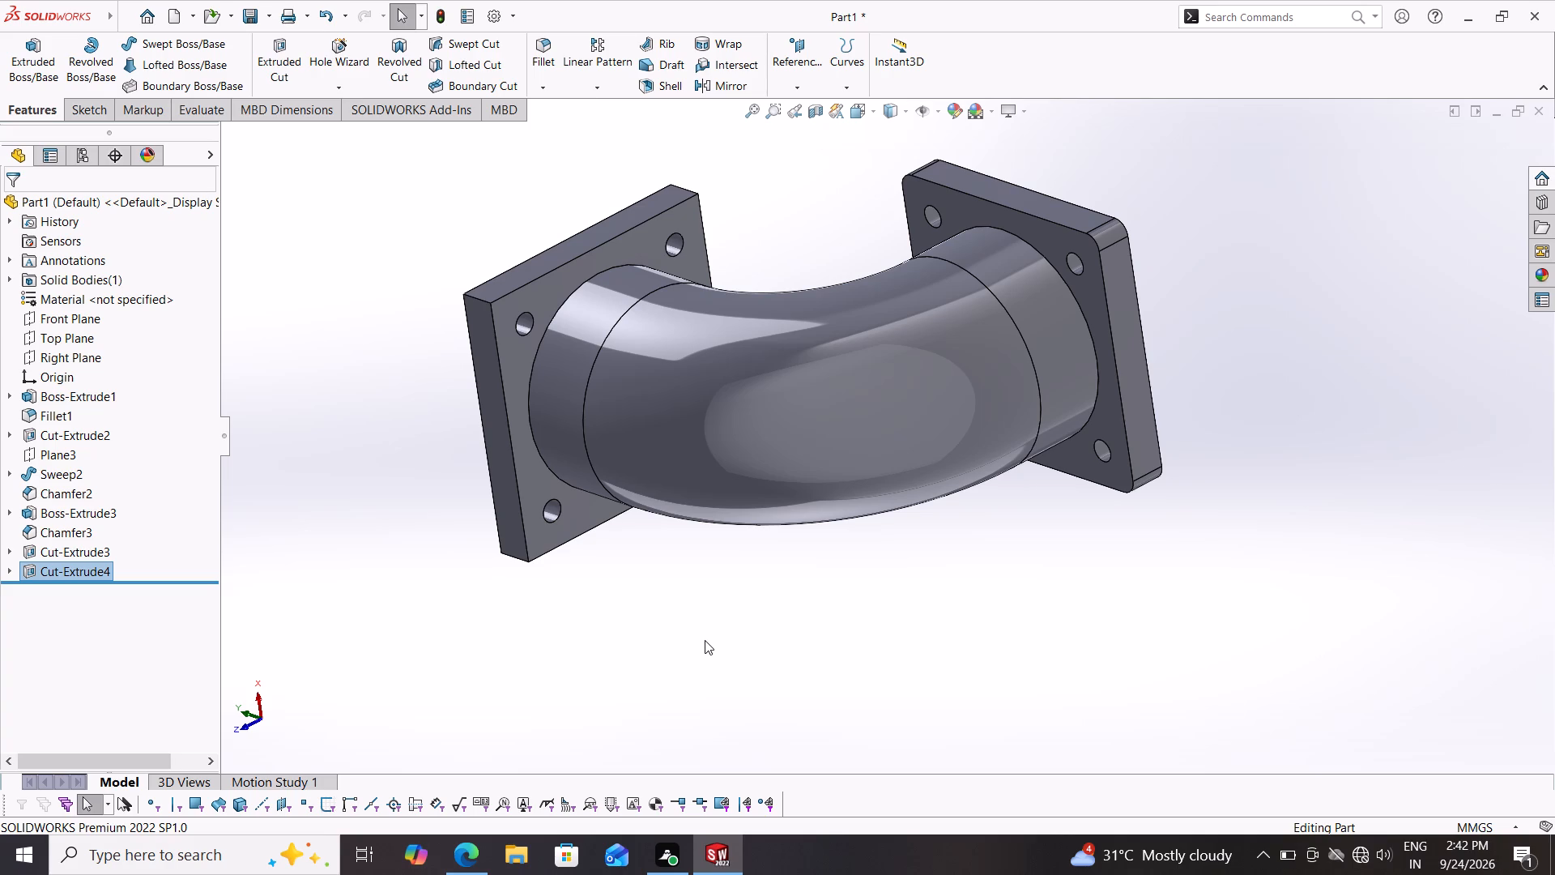
{"action": "middle_click_drag", "start_coordinate": [582, 642], "coordinate": [845, 514]}
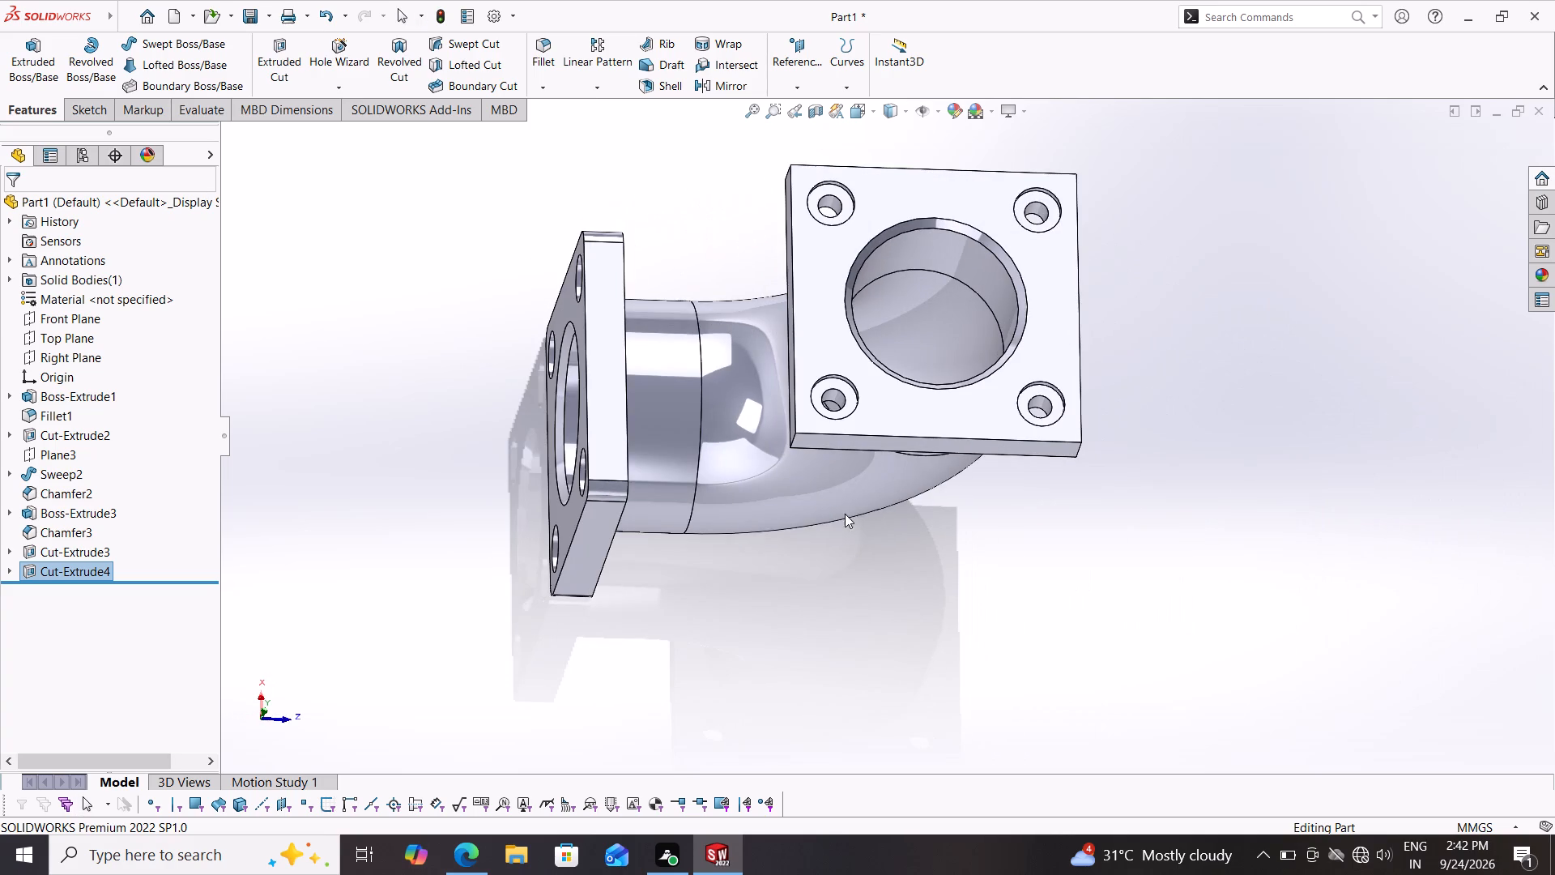
{"action": "scroll", "coordinate": [625, 620], "scroll_direction": "down", "scroll_amount": 2}
{"action": "scroll", "coordinate": [630, 617], "scroll_direction": "up", "scroll_amount": 4}
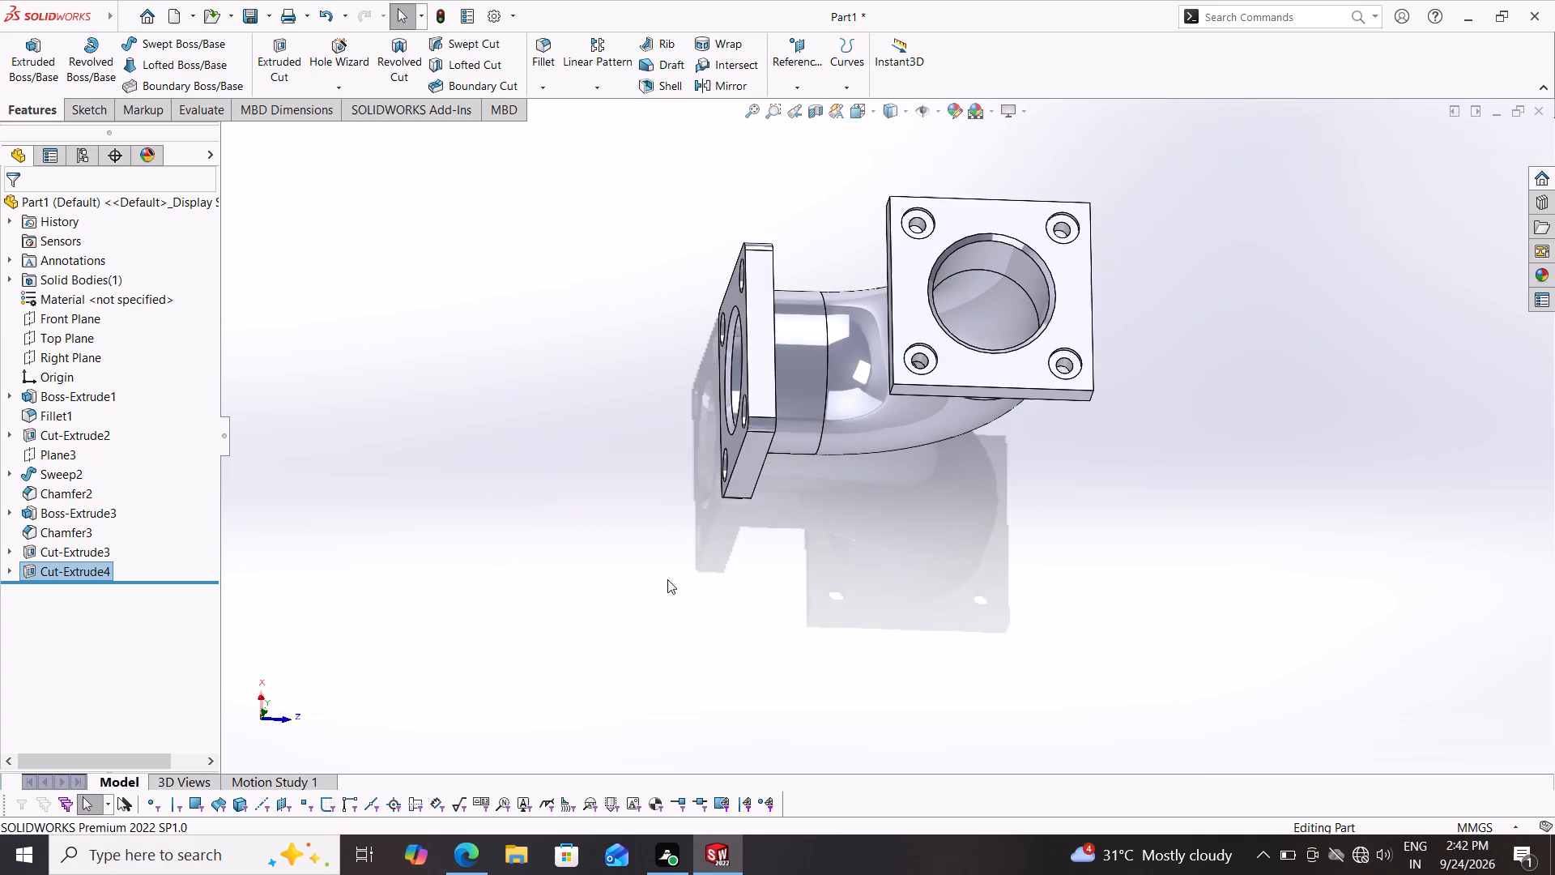
{"action": "middle_click_drag", "start_coordinate": [1085, 615], "coordinate": [1058, 397]}
{"action": "middle_click_drag", "start_coordinate": [802, 642], "coordinate": [1152, 540]}
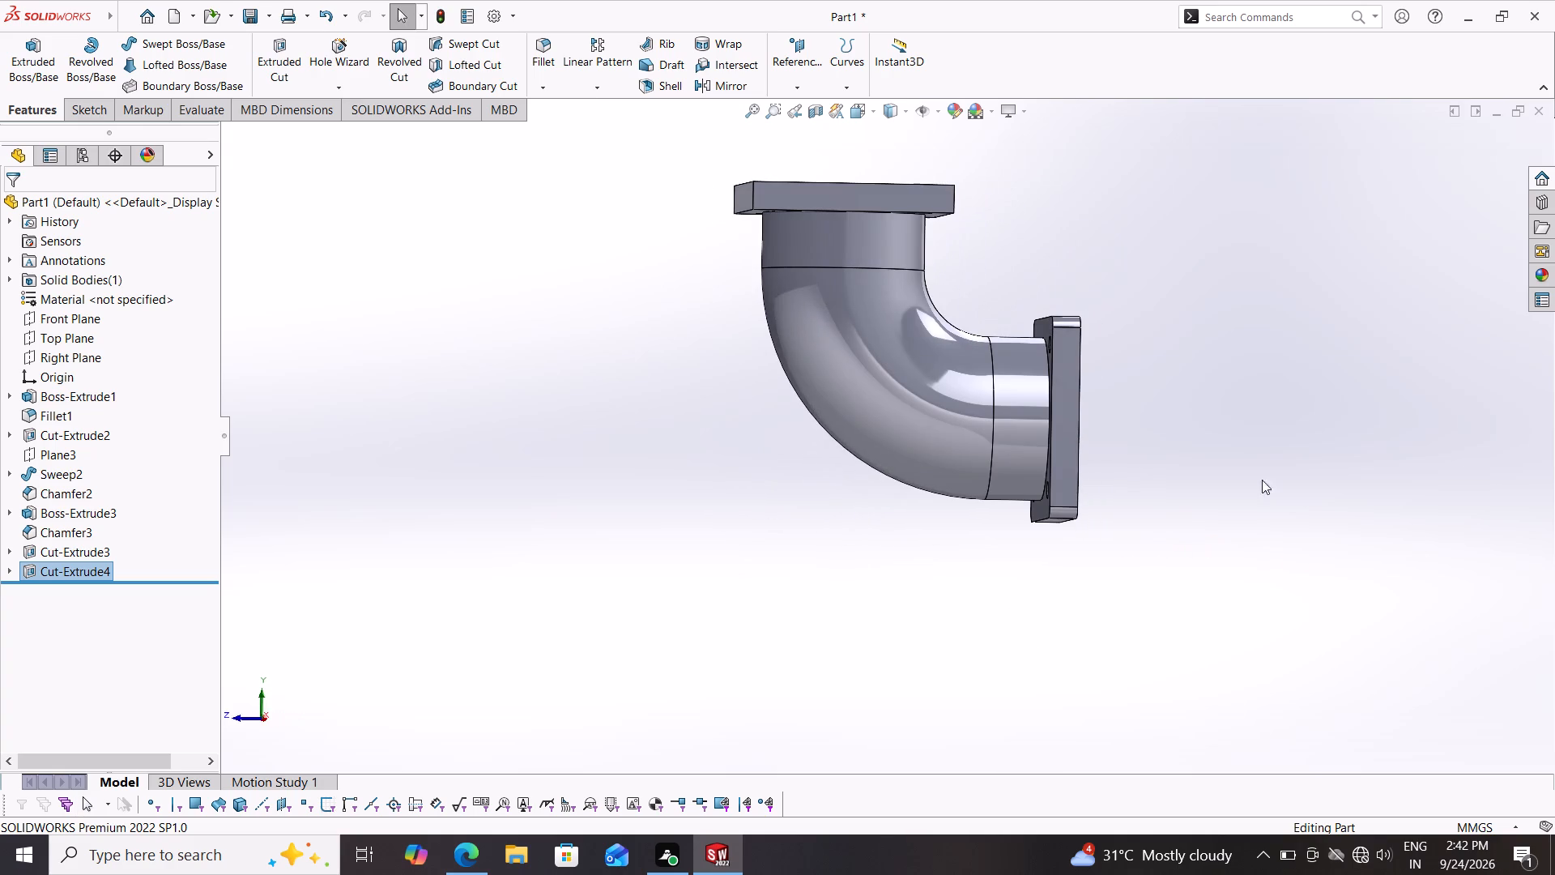
Apply a black appearance from the appearance library to the whole elbow part.
{"action": "left_click", "coordinate": [1545, 279]}
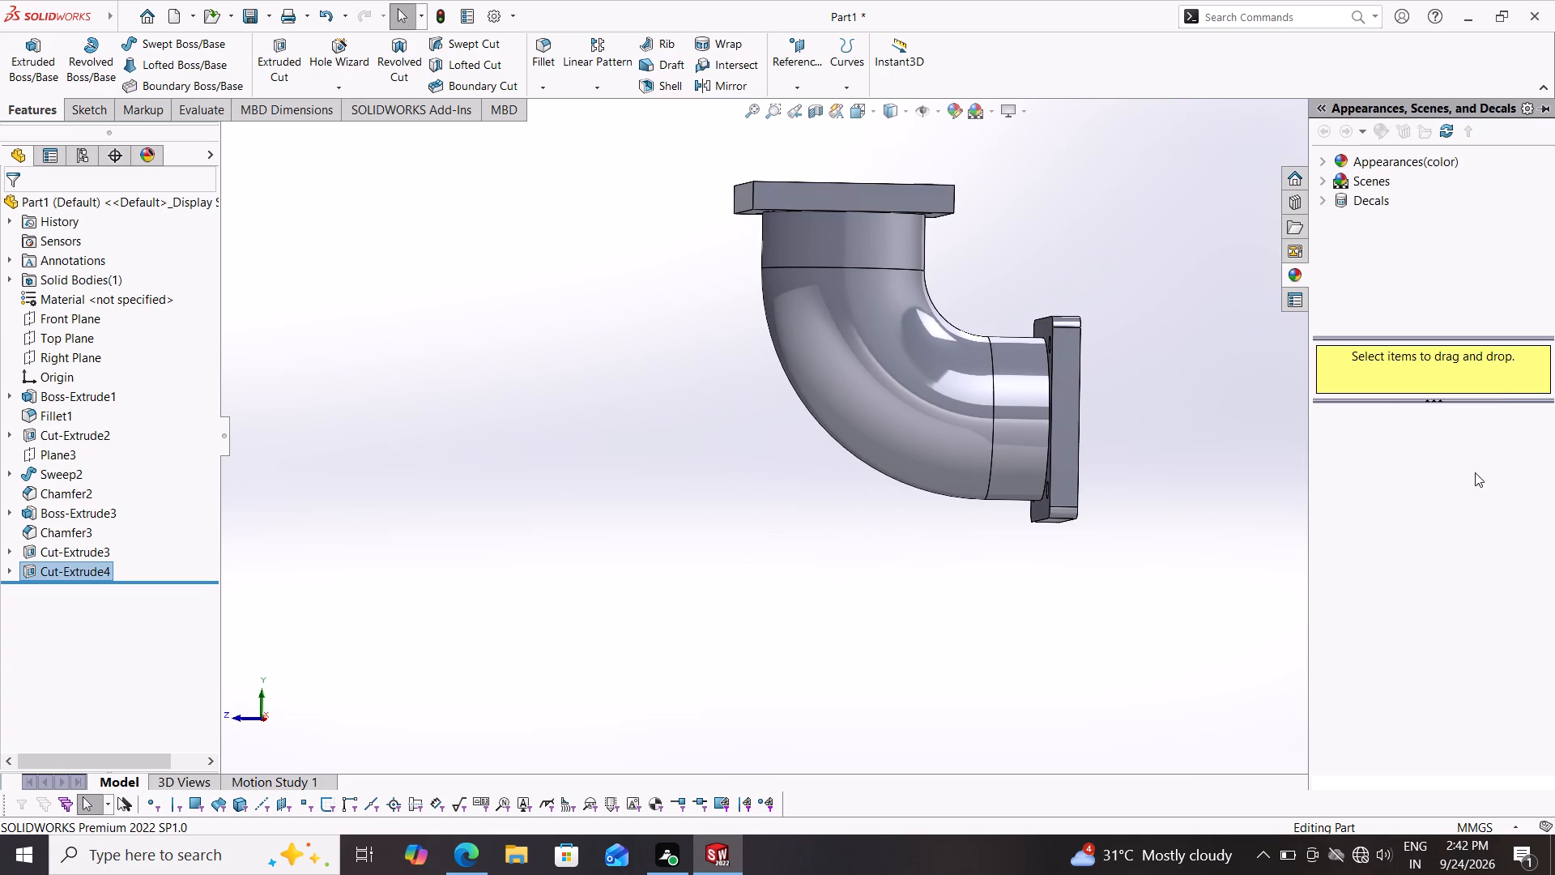
{"action": "left_click", "coordinate": [1326, 180]}
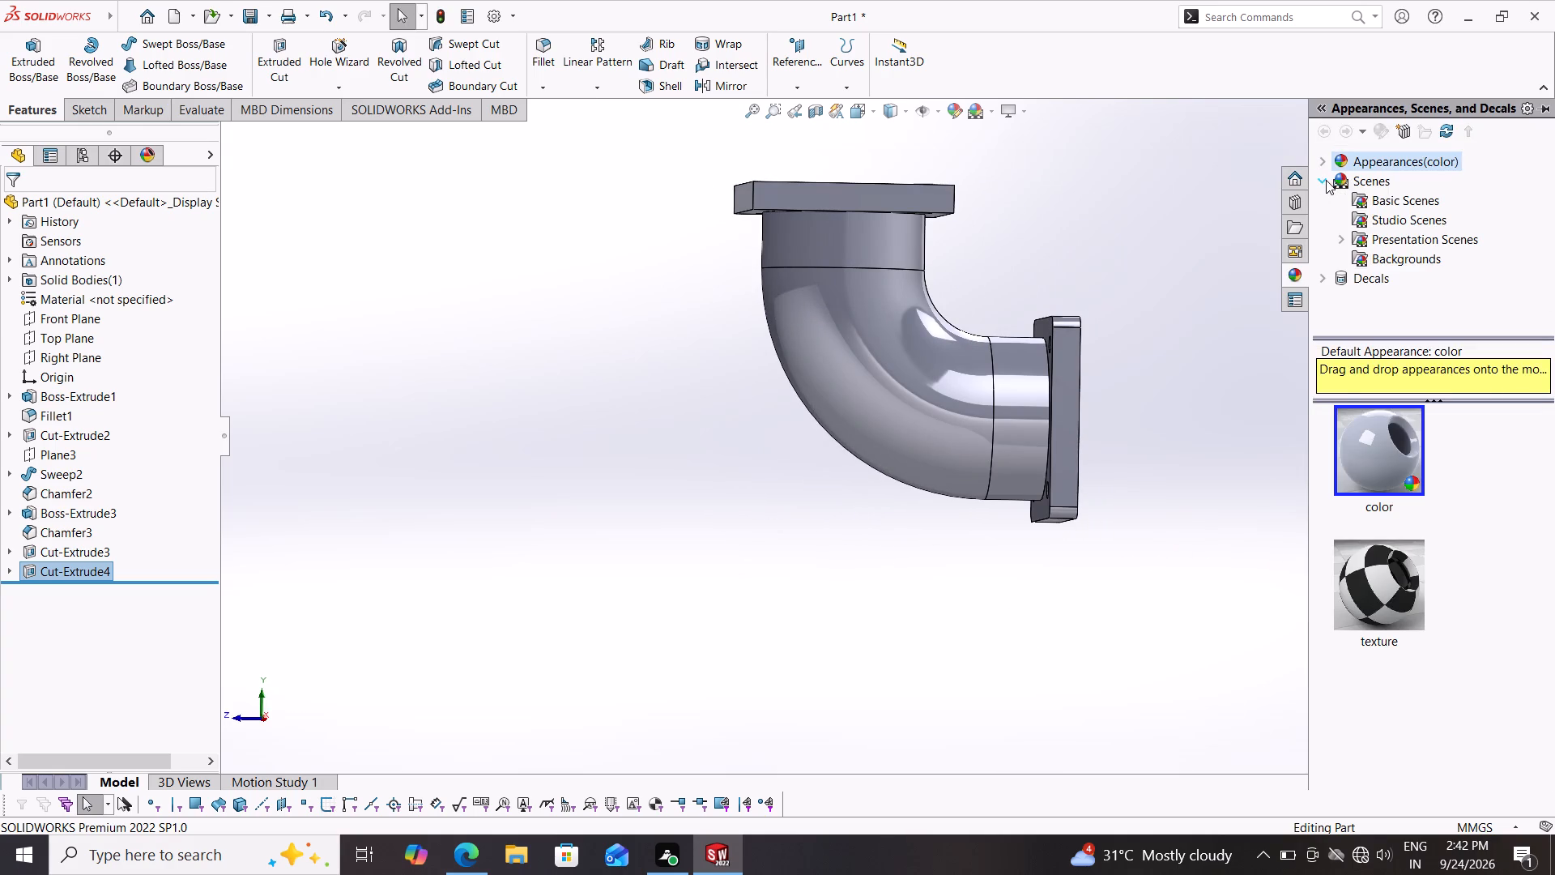
{"action": "left_click", "coordinate": [1324, 157]}
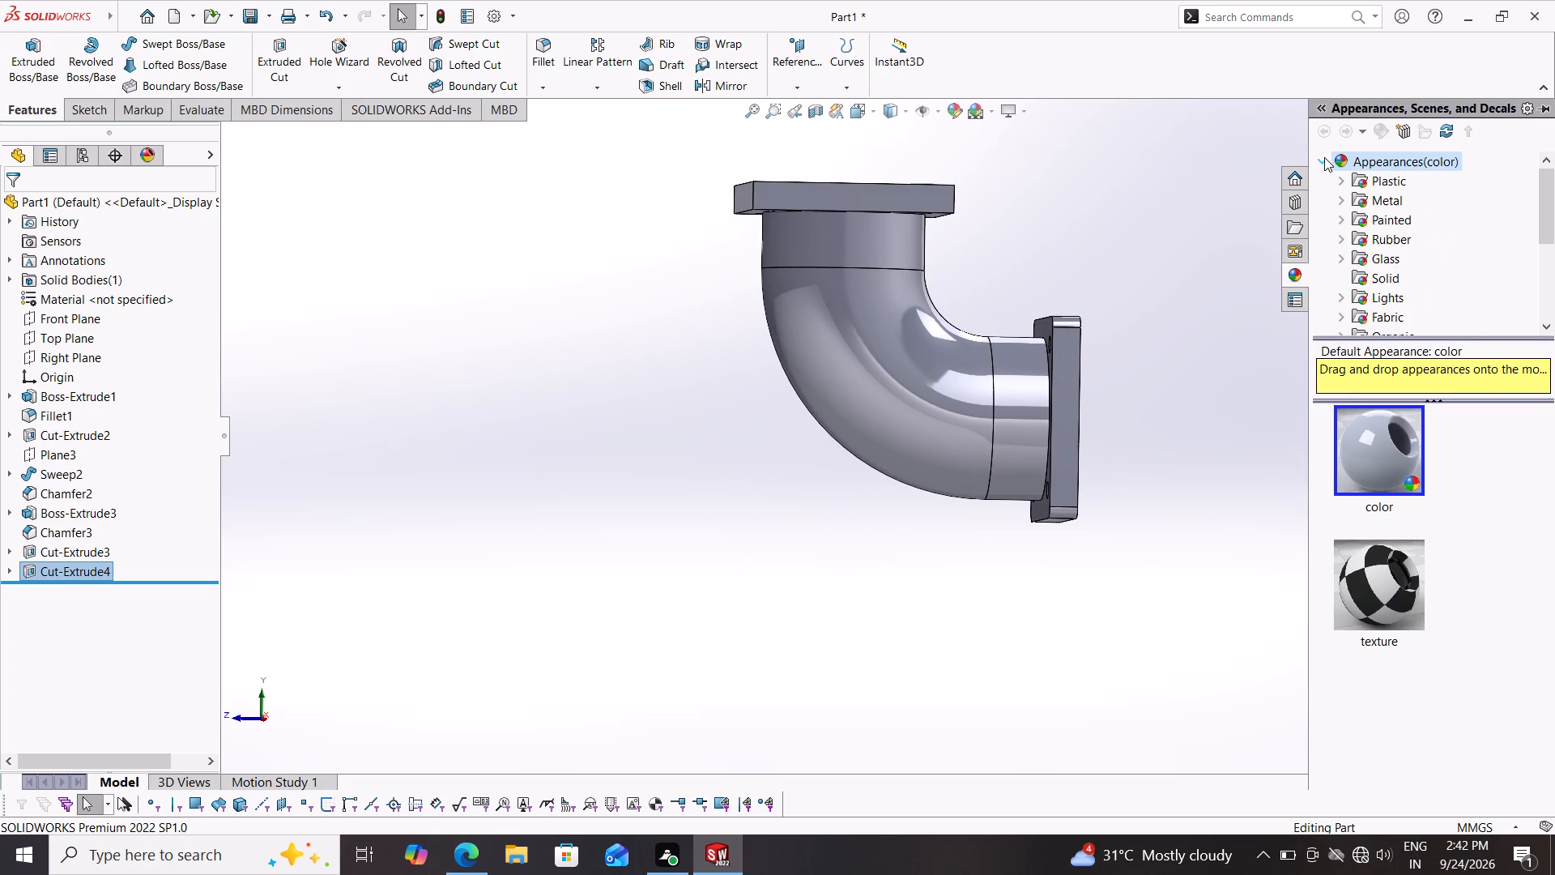
{"action": "left_click", "coordinate": [1389, 211]}
{"action": "left_click_drag", "start_coordinate": [1409, 598], "coordinate": [1055, 447]}
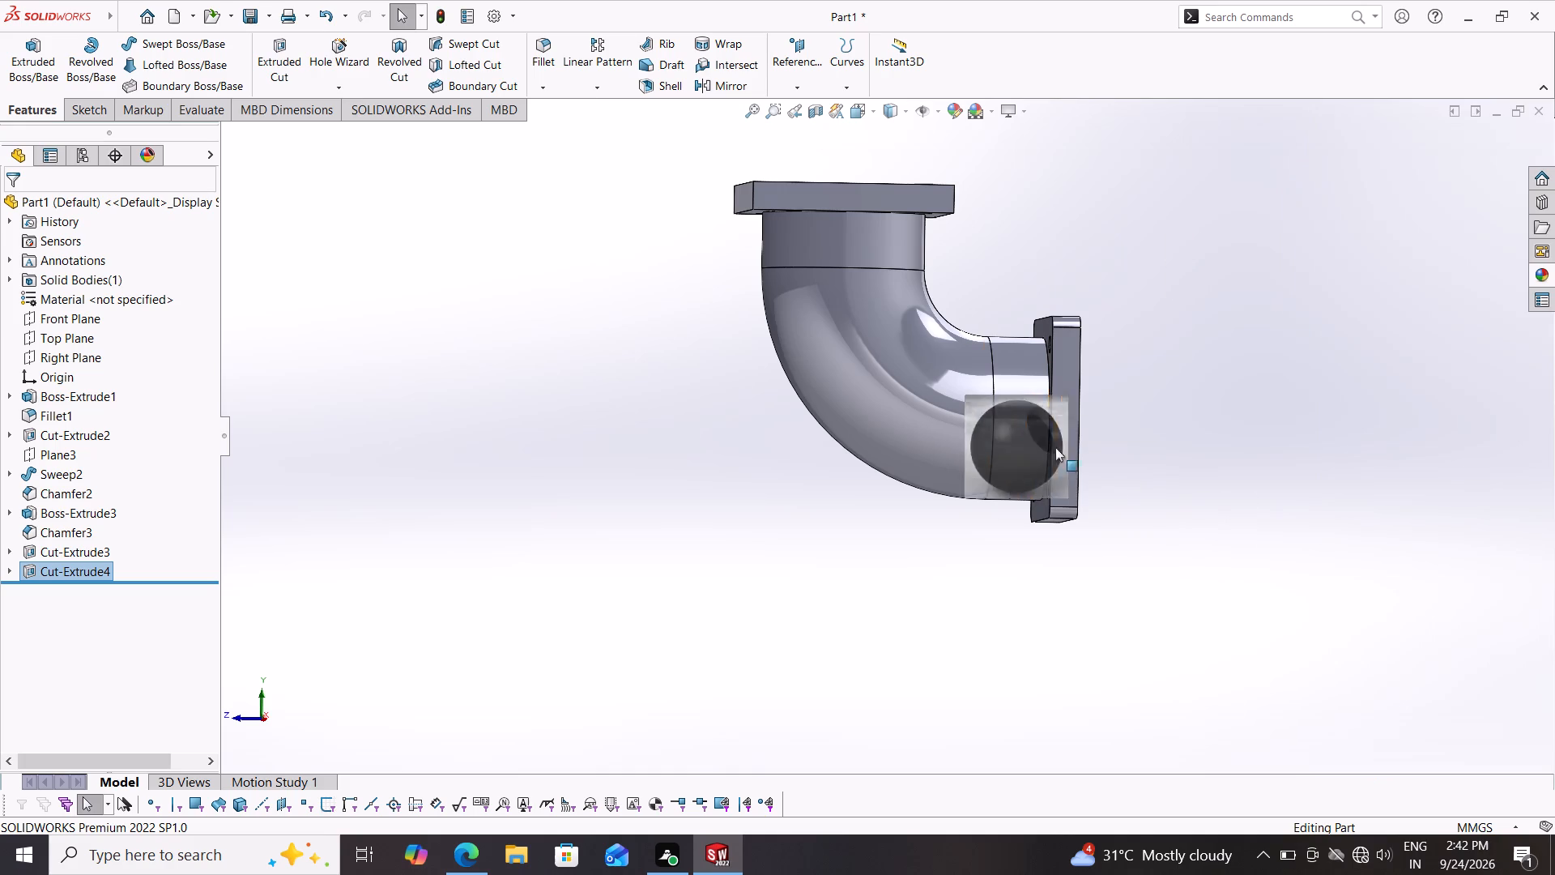
{"action": "left_click_drag", "start_coordinate": [1055, 447], "coordinate": [1012, 415]}
{"action": "left_click", "coordinate": [1044, 424]}
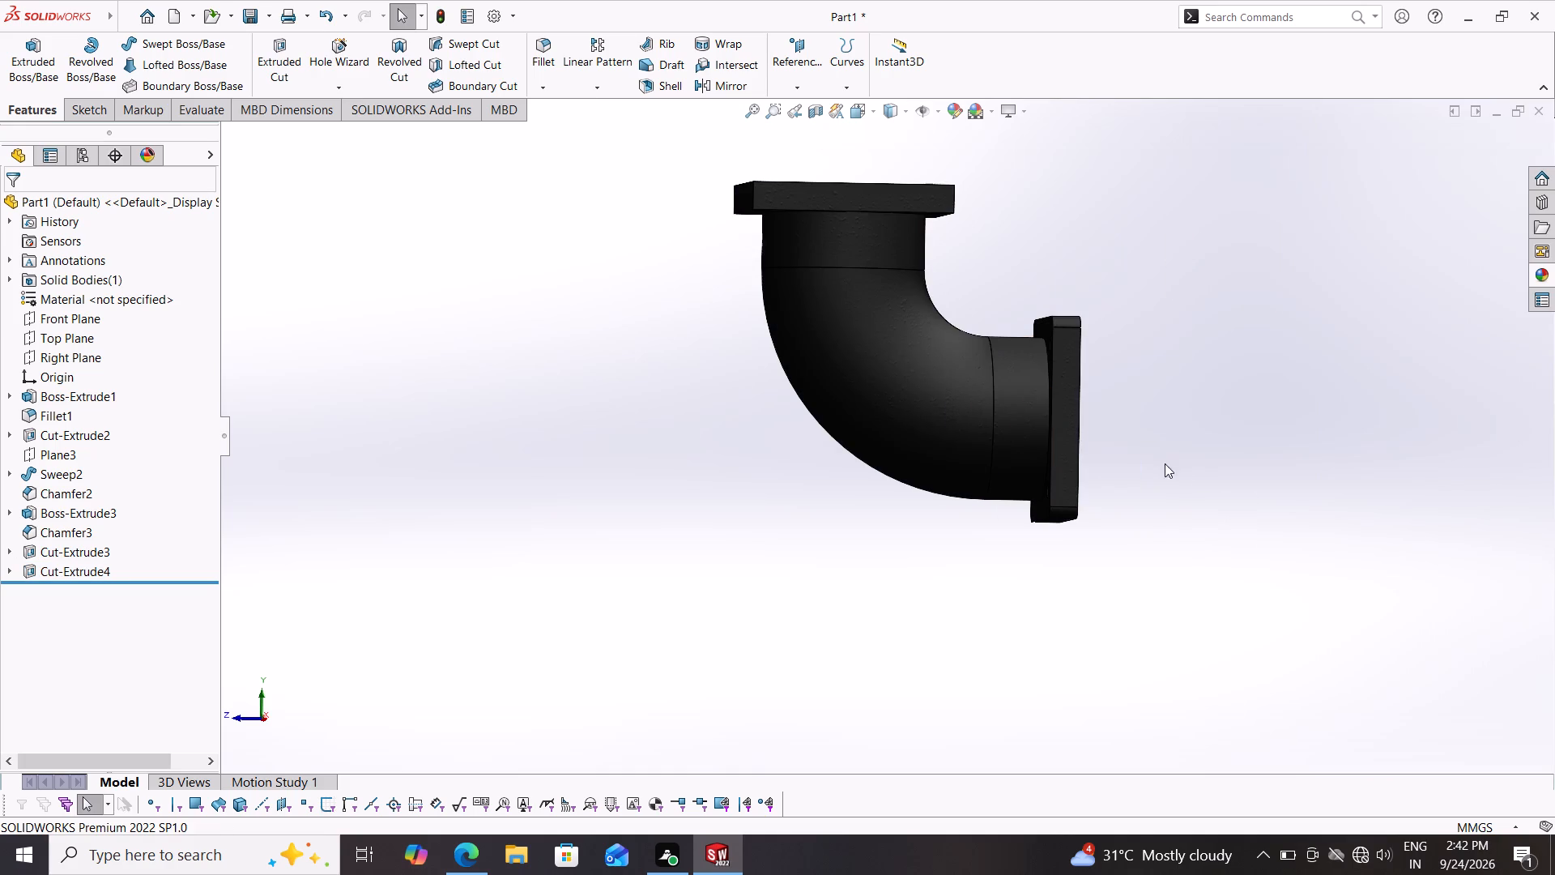
Examine the black elbow's flanges, counterbores and bore from several angles.
{"action": "middle_click_drag", "start_coordinate": [1182, 468], "coordinate": [1169, 411]}
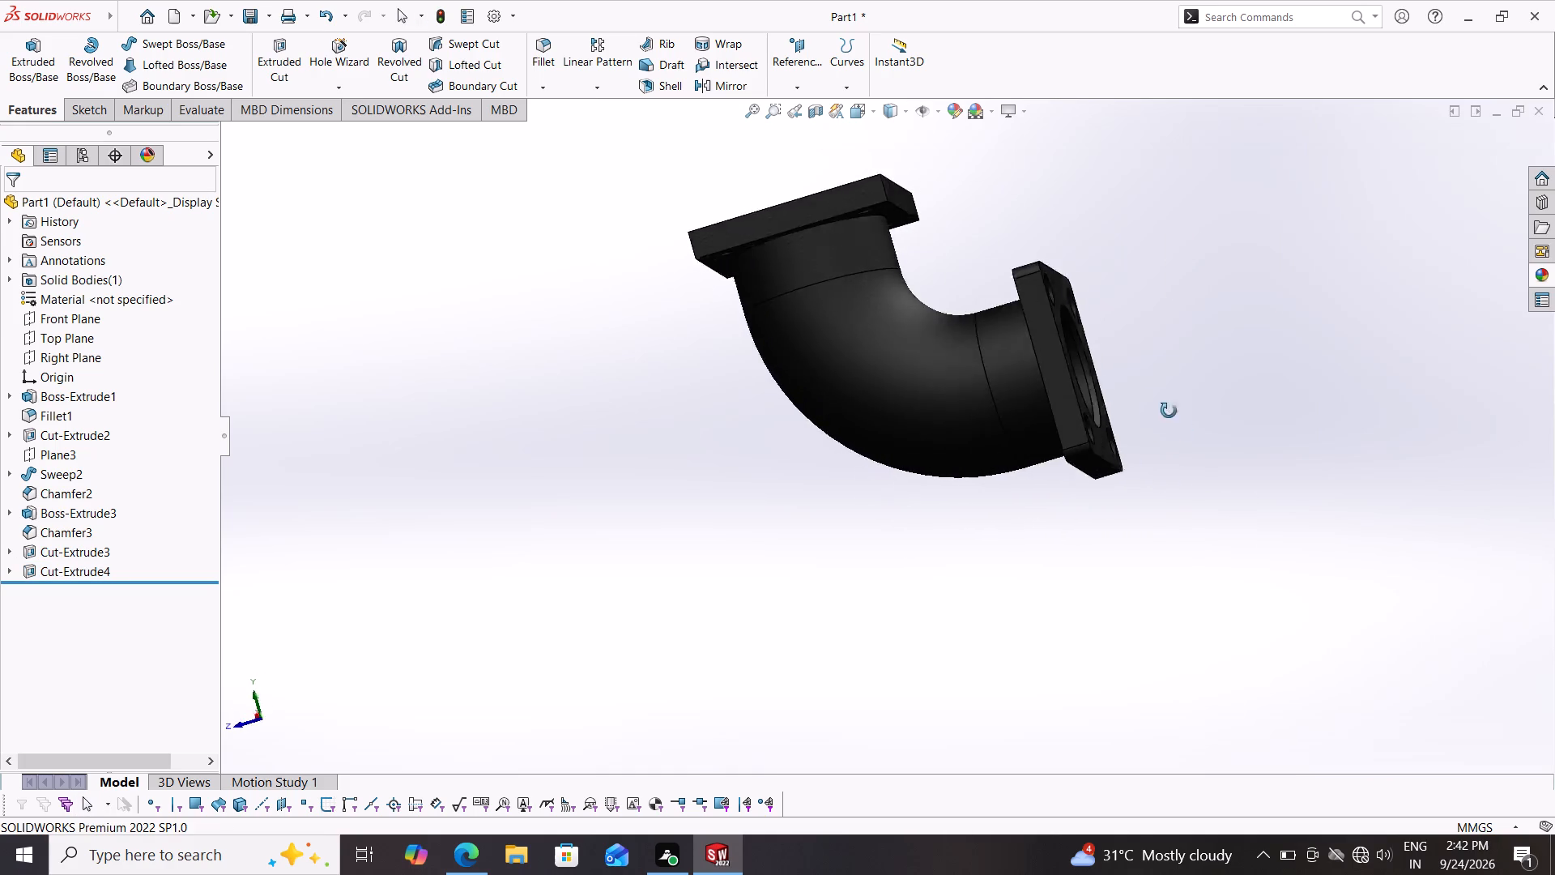
{"action": "middle_click_drag", "start_coordinate": [1169, 411], "coordinate": [996, 575]}
{"action": "scroll", "coordinate": [996, 575], "scroll_direction": "up", "scroll_amount": 1}
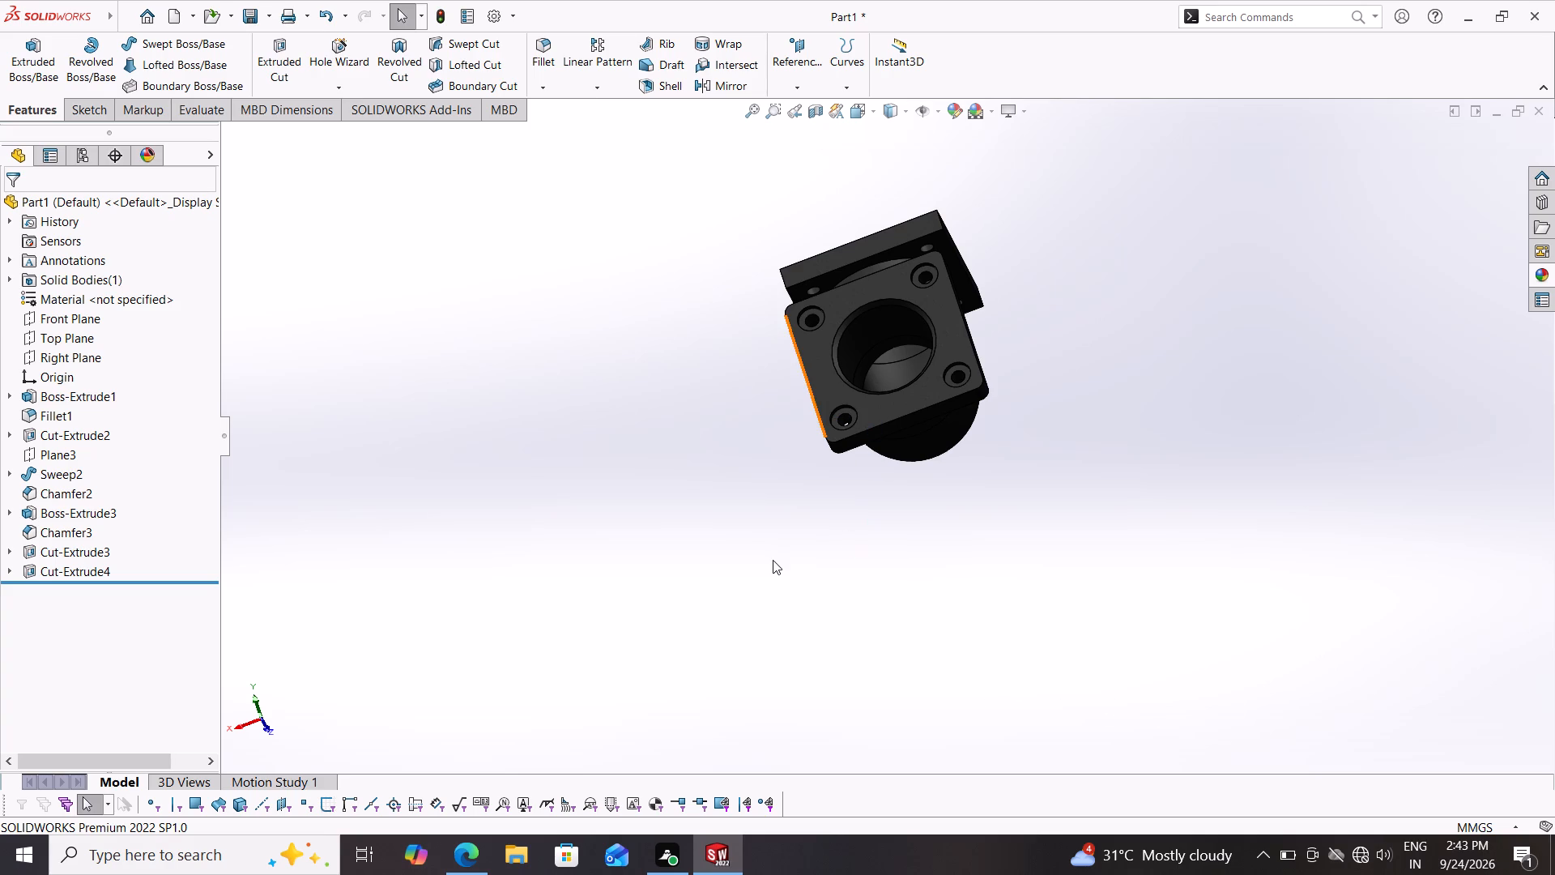
{"action": "middle_click_drag", "start_coordinate": [773, 560], "coordinate": [997, 507]}
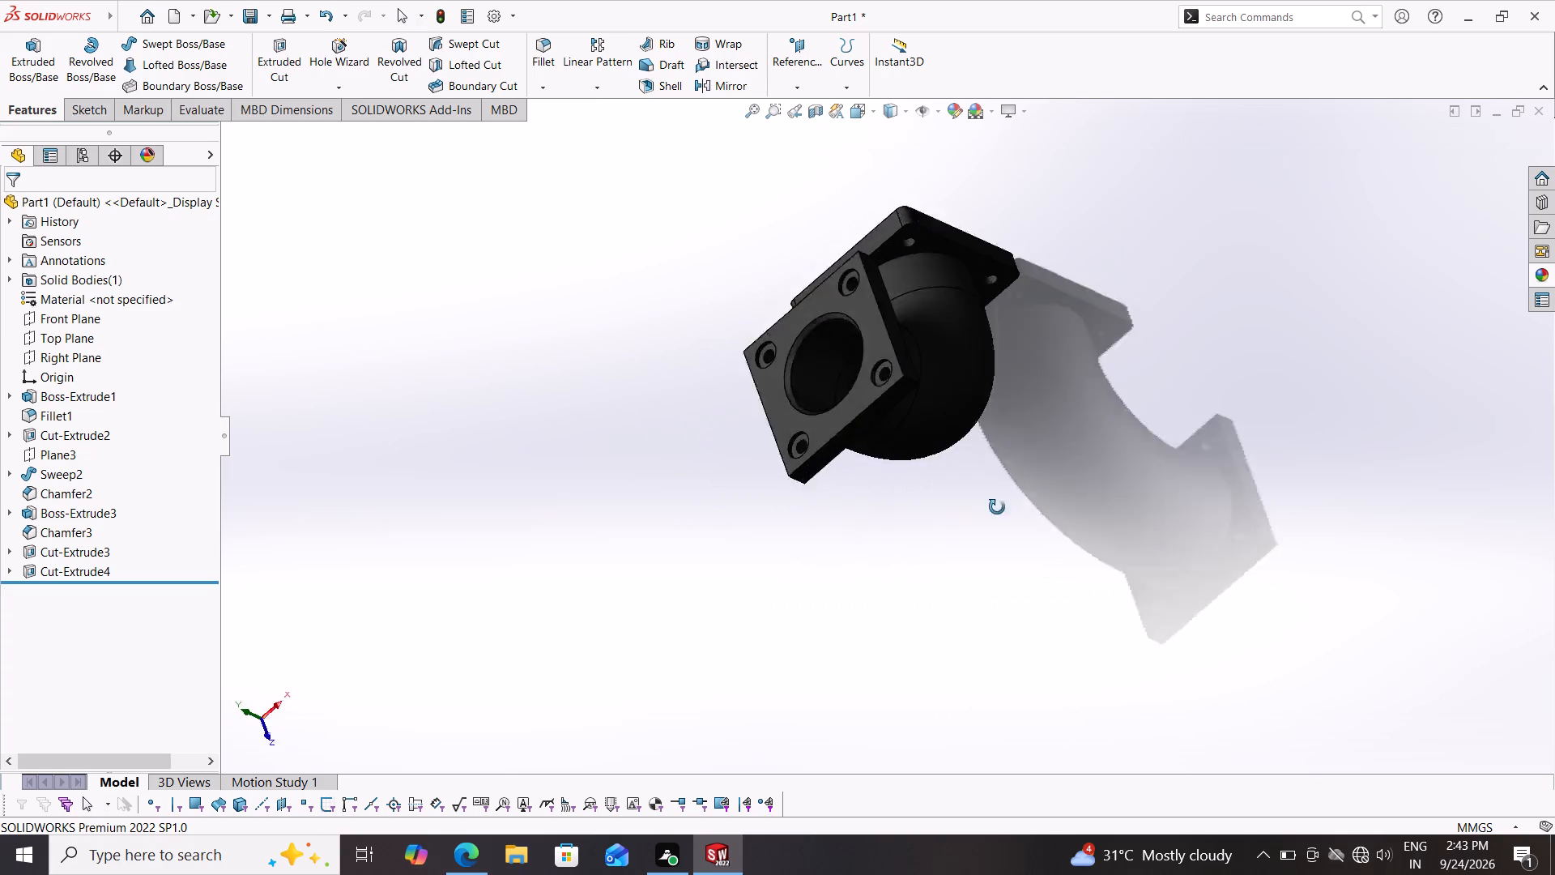
{"action": "middle_click_drag", "start_coordinate": [997, 507], "coordinate": [477, 446]}
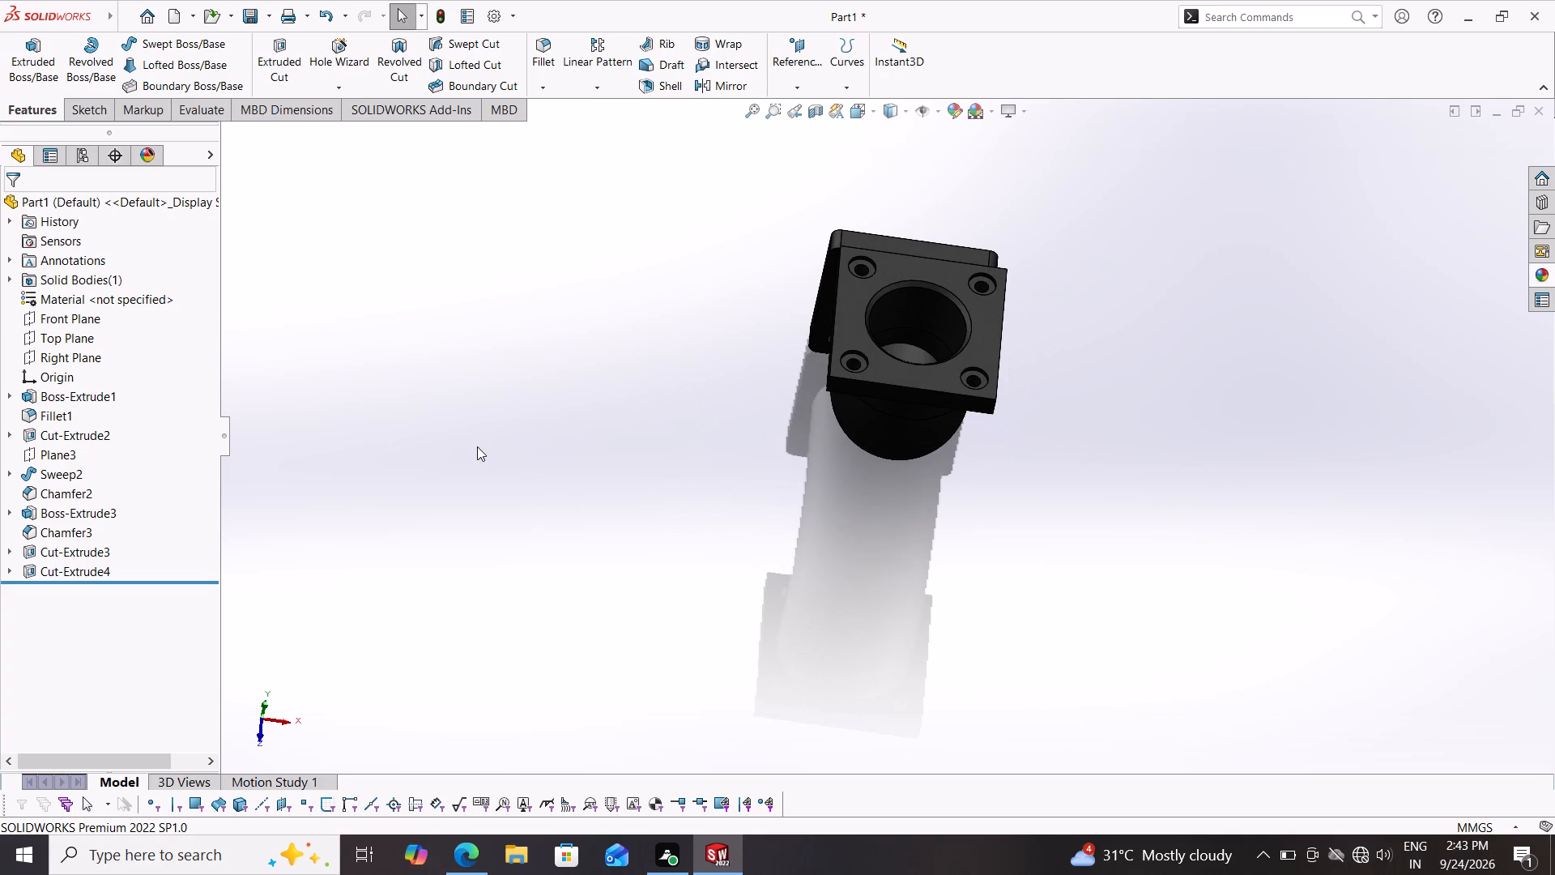
{"action": "middle_click_drag", "start_coordinate": [1104, 379], "coordinate": [1071, 417]}
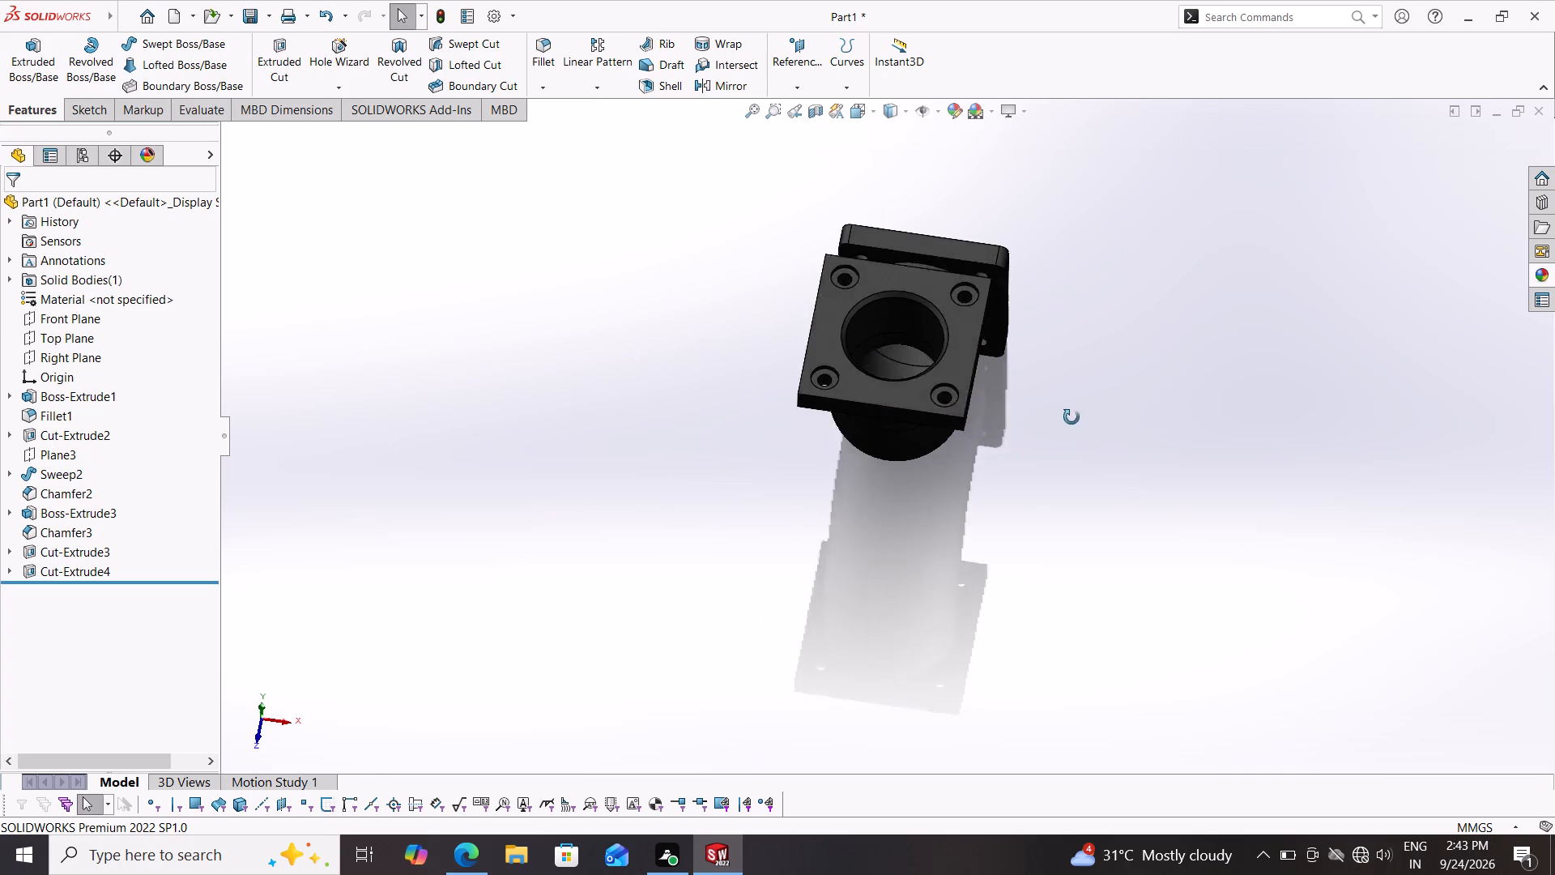
{"action": "middle_click_drag", "start_coordinate": [1071, 417], "coordinate": [1059, 199]}
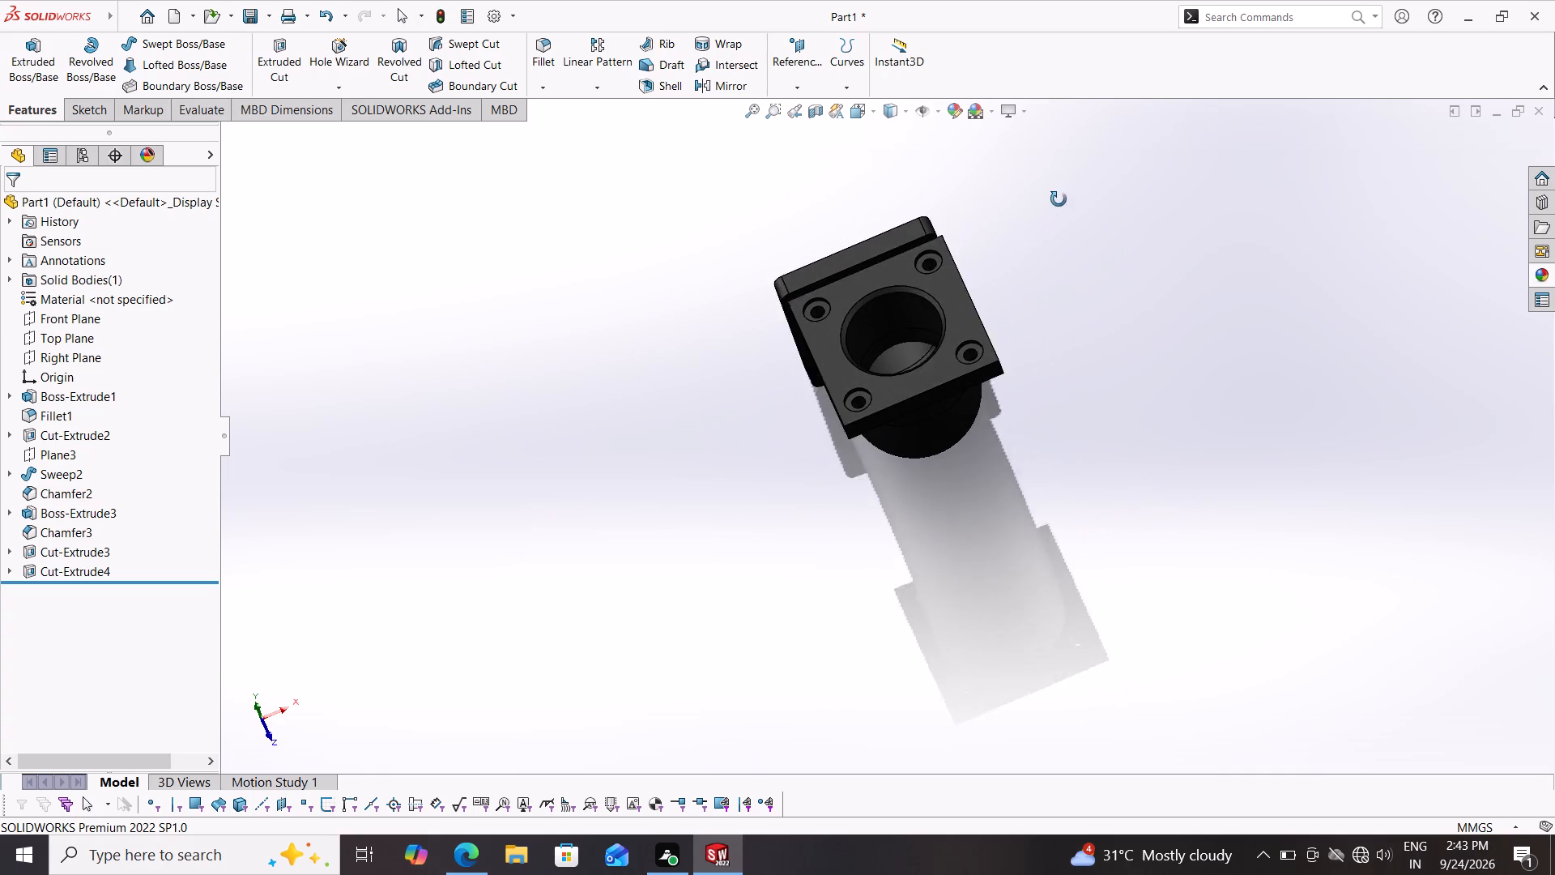
{"action": "middle_click_drag", "start_coordinate": [1059, 199], "coordinate": [1088, 309]}
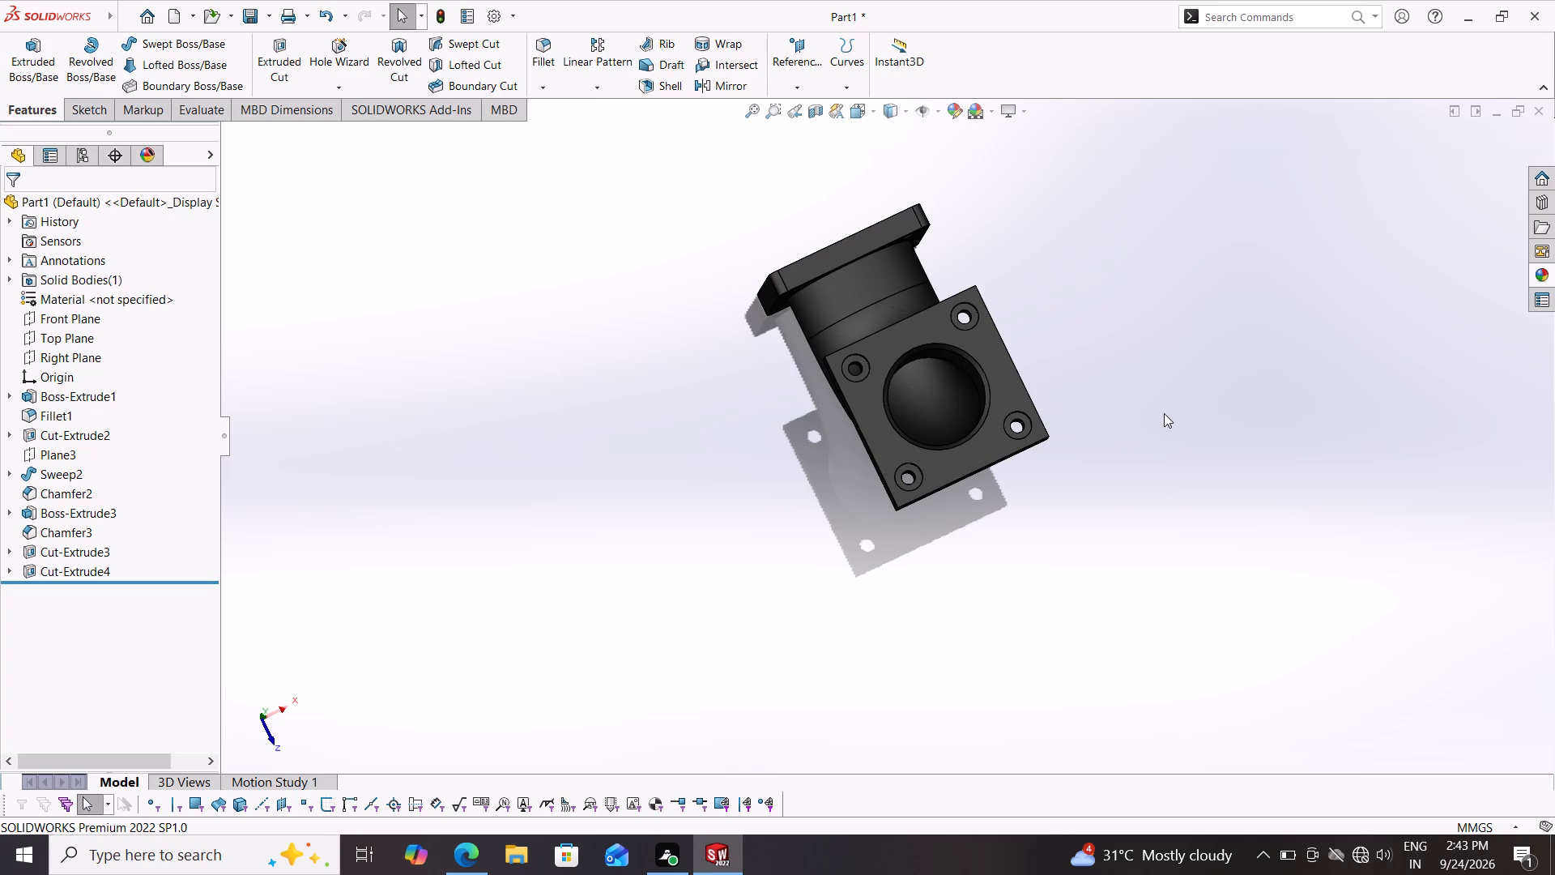
{"action": "left_click_drag", "start_coordinate": [1161, 348], "coordinate": [1162, 325]}
{"action": "middle_click_drag", "start_coordinate": [1063, 339], "coordinate": [863, 472]}
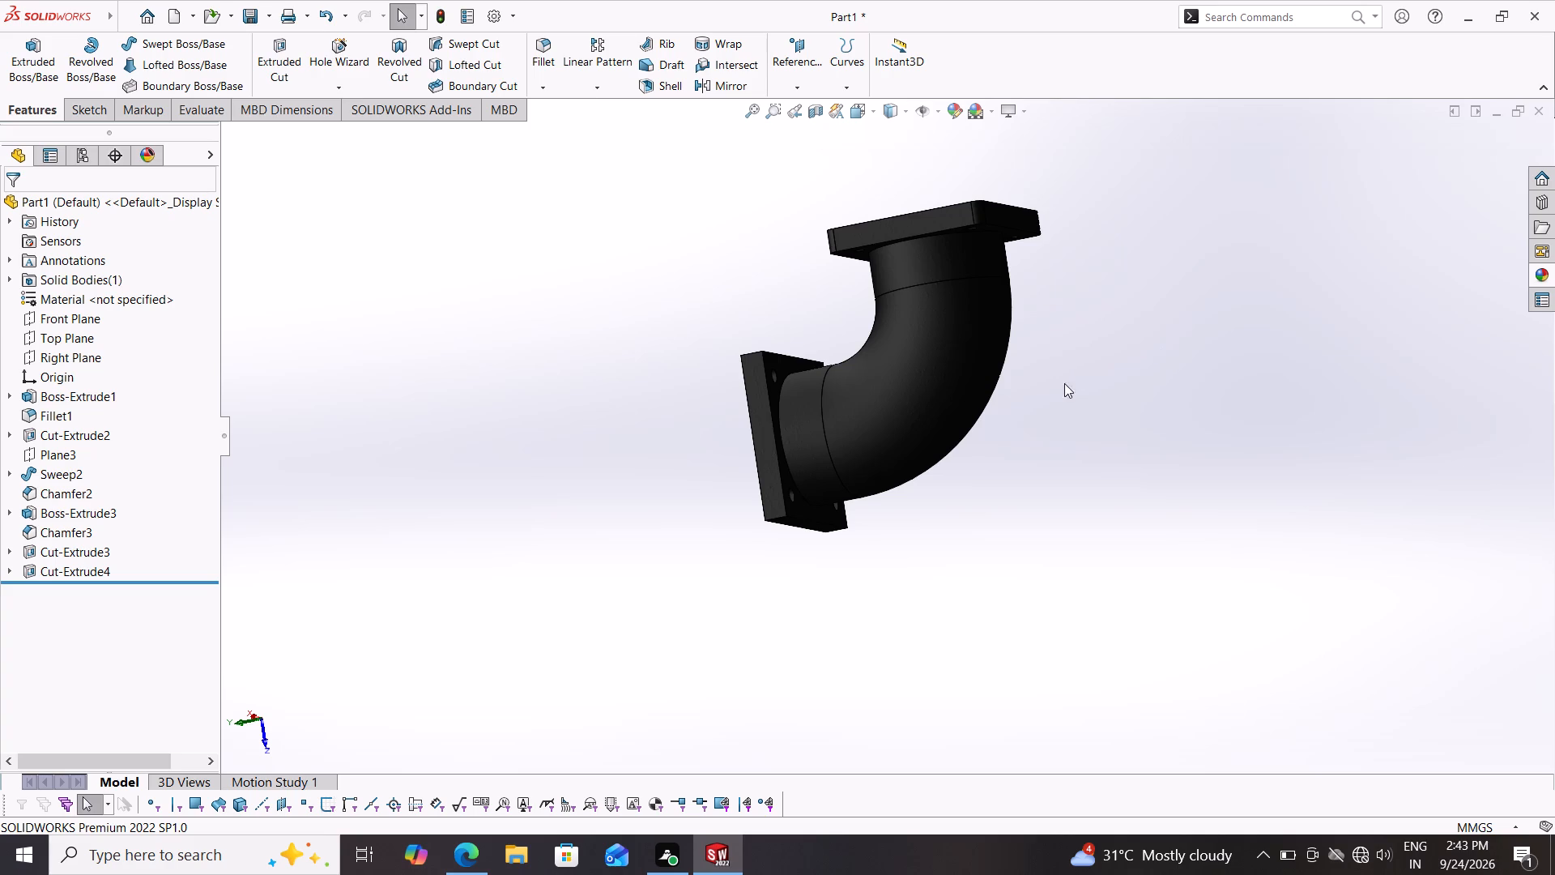
{"action": "middle_click_drag", "start_coordinate": [710, 513], "coordinate": [973, 322]}
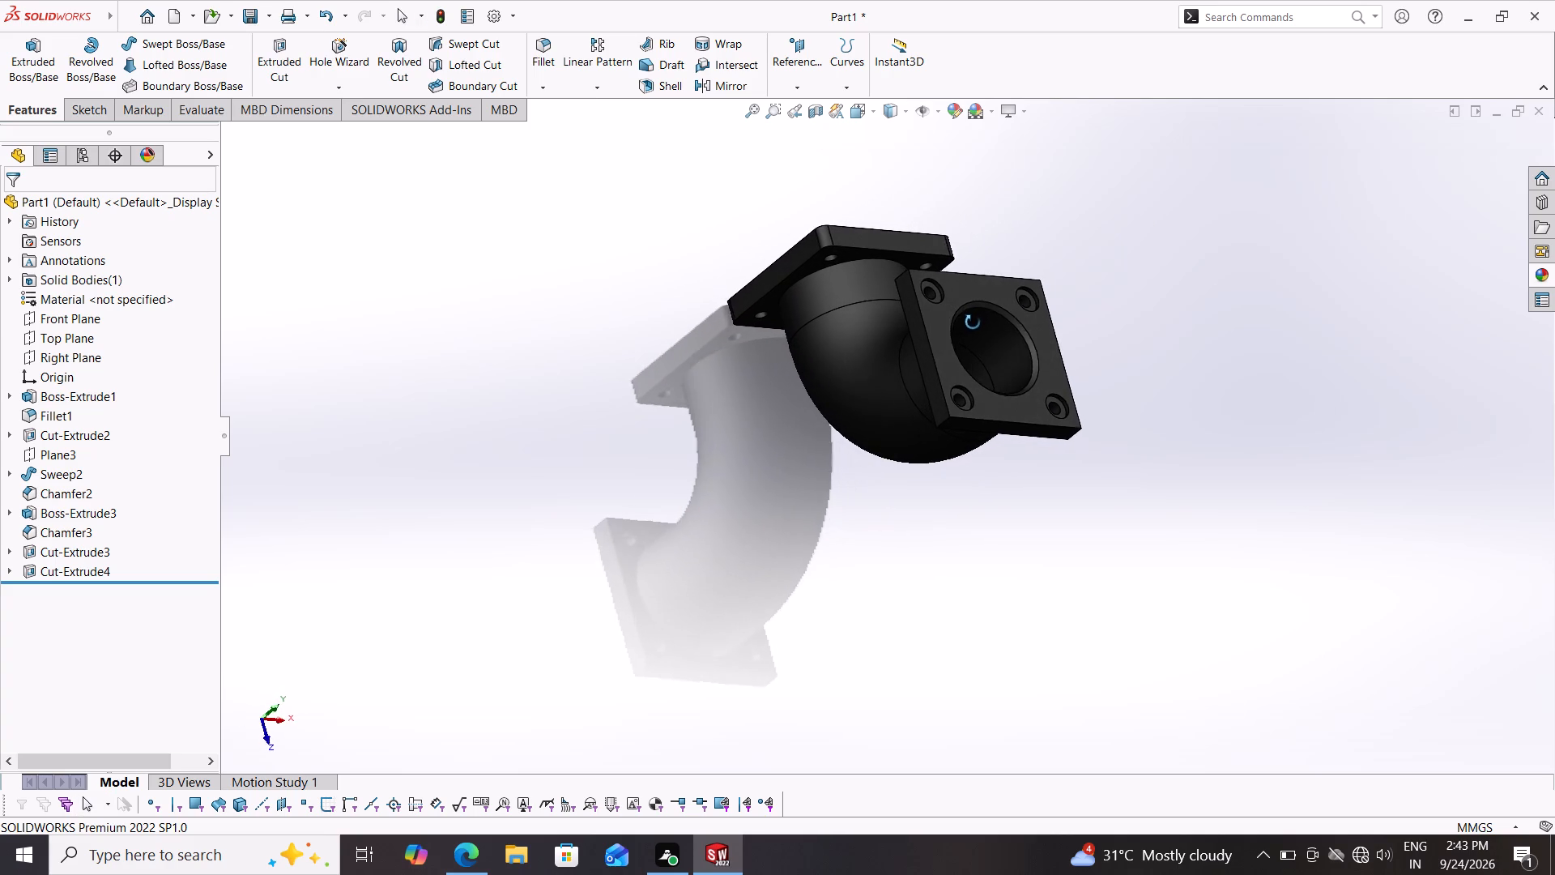
{"action": "middle_click_drag", "start_coordinate": [973, 322], "coordinate": [974, 321]}
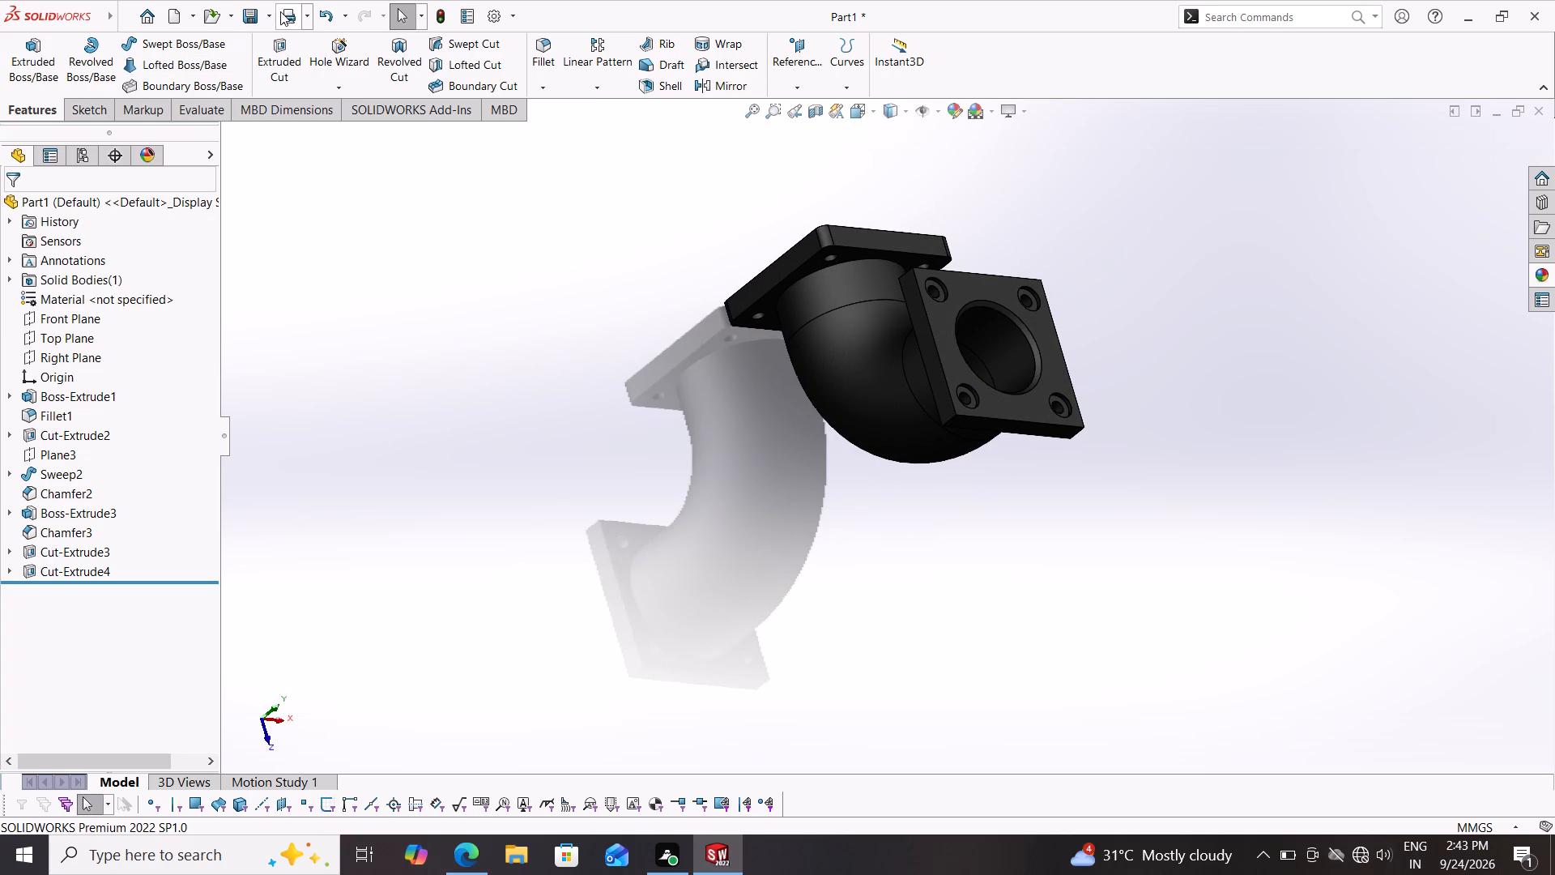
Save the part in the Documents folder under the name 24-09-00.
{"action": "left_click", "coordinate": [271, 11]}
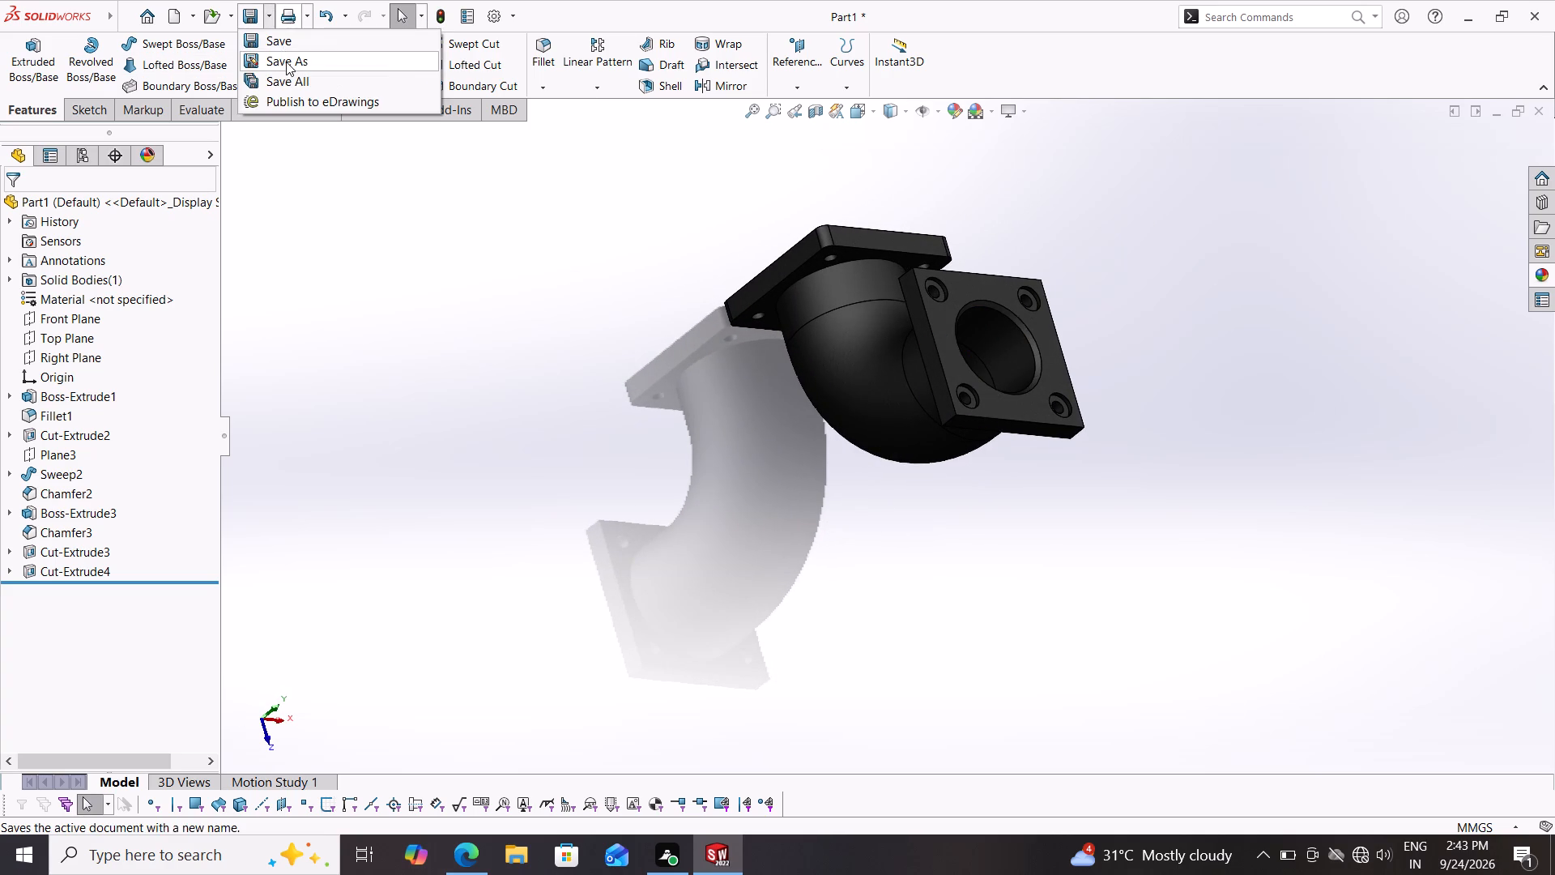
{"action": "left_click", "coordinate": [286, 62]}
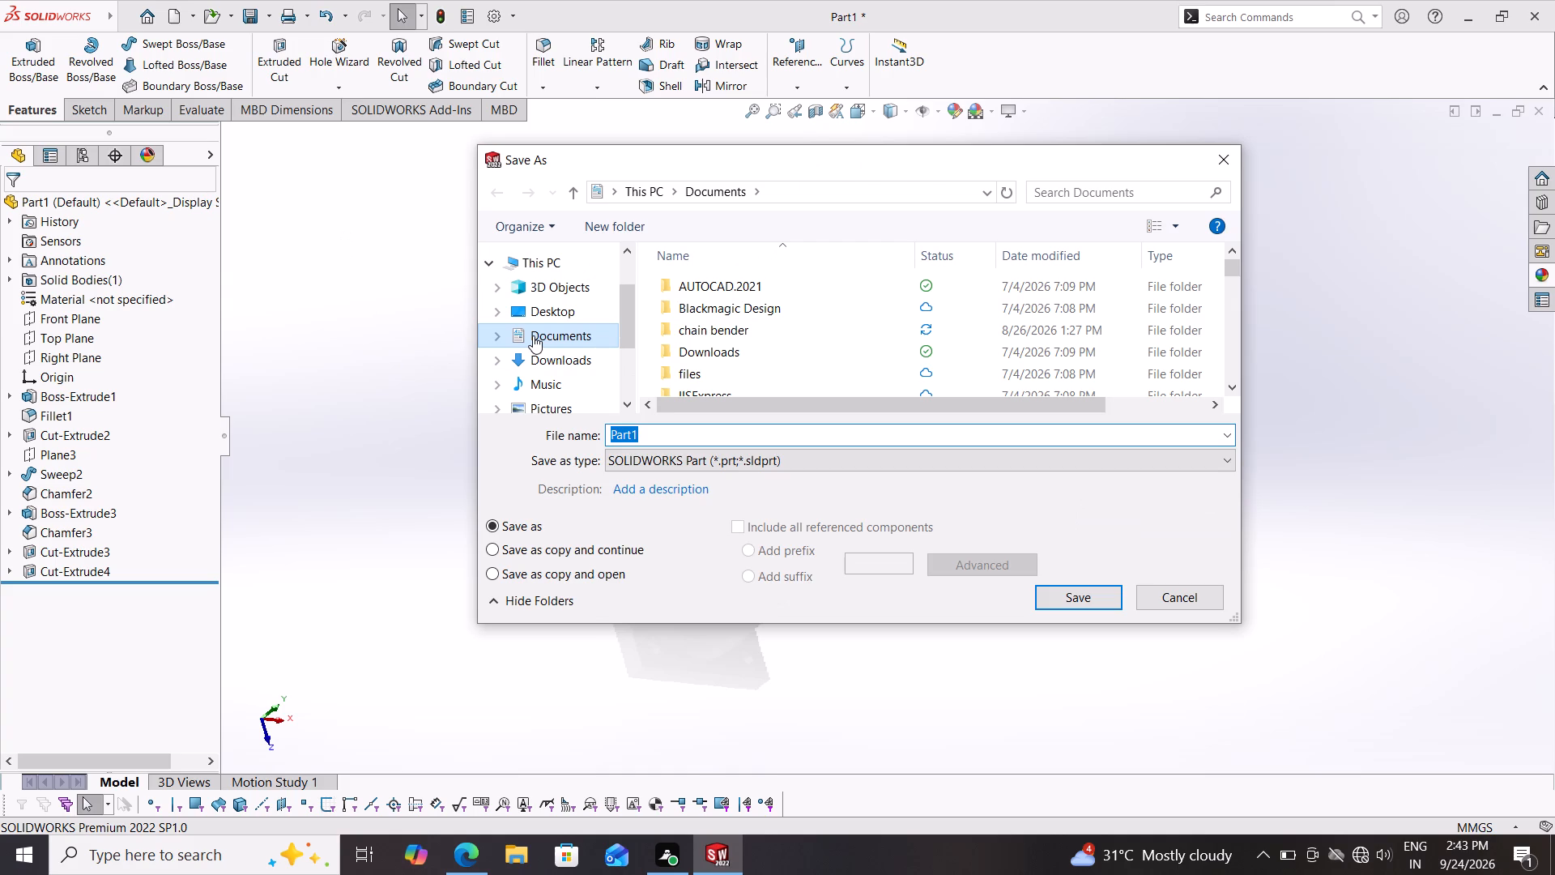
{"action": "type", "text": "24"}
{"action": "type", "text": "-0"}
{"action": "type", "text": "9-00"}
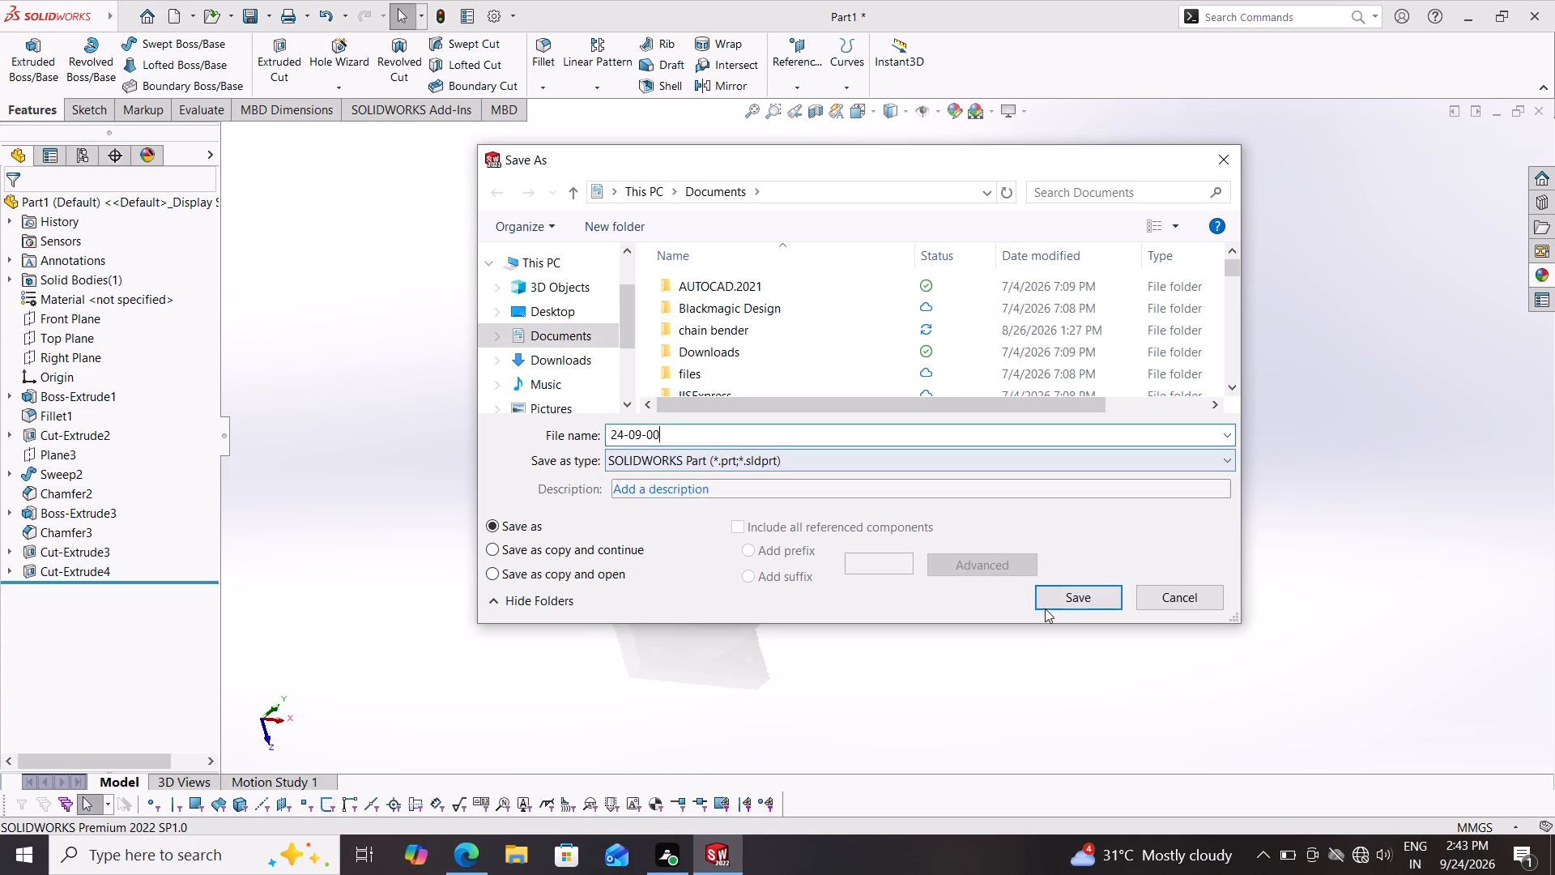
{"action": "left_click", "coordinate": [1074, 594]}
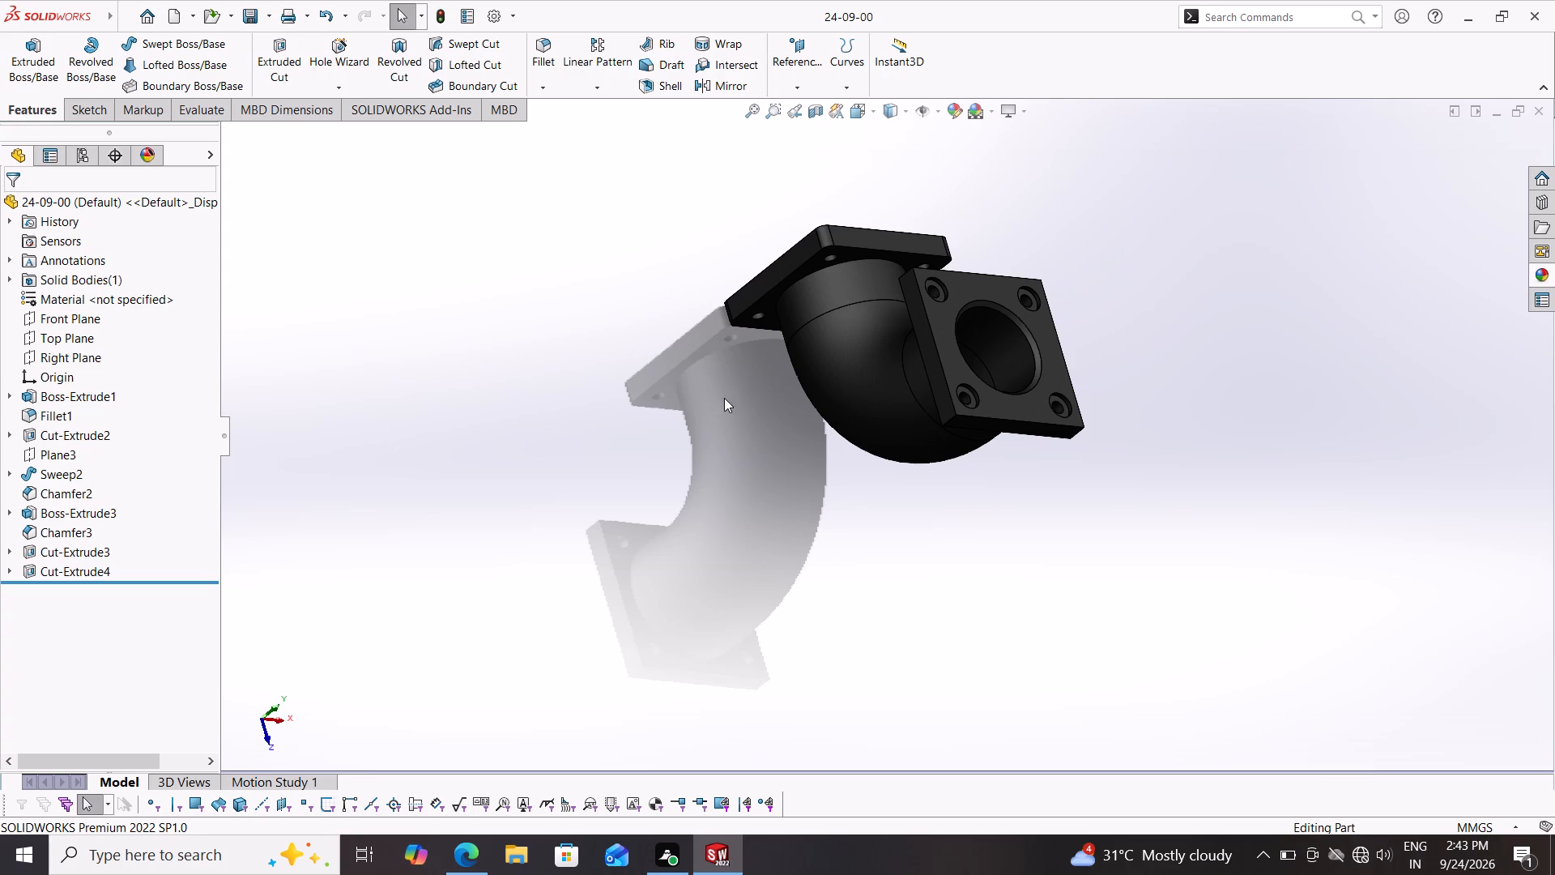
Create a drawing from the elbow part on an A3 (ANSI) Landscape sheet.
{"action": "left_click", "coordinate": [190, 17]}
{"action": "left_click", "coordinate": [198, 59]}
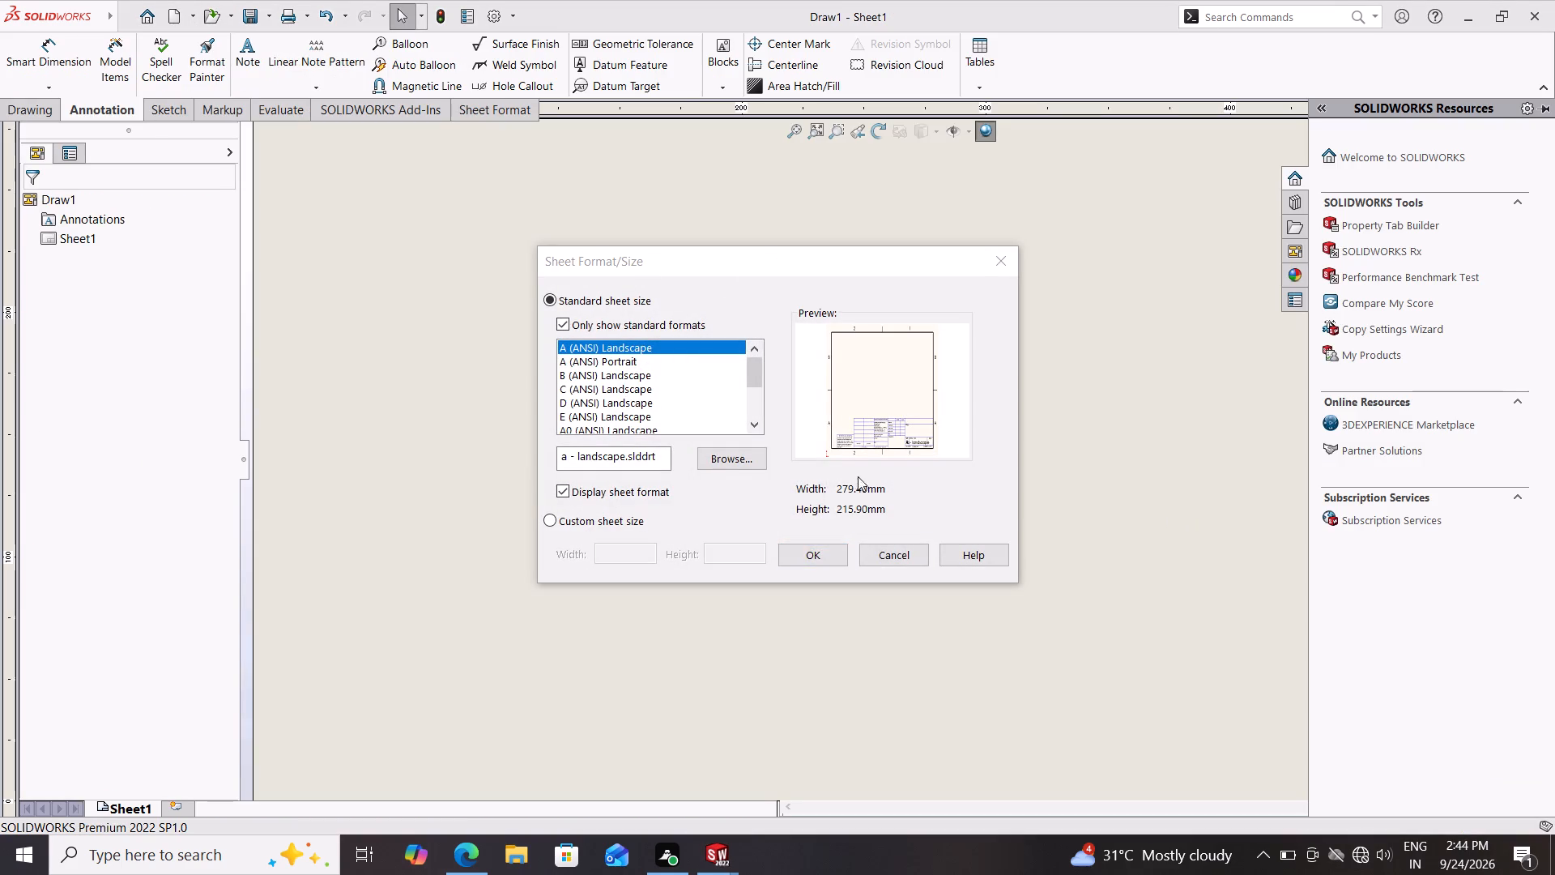
{"action": "left_click_drag", "start_coordinate": [750, 376], "coordinate": [750, 387]}
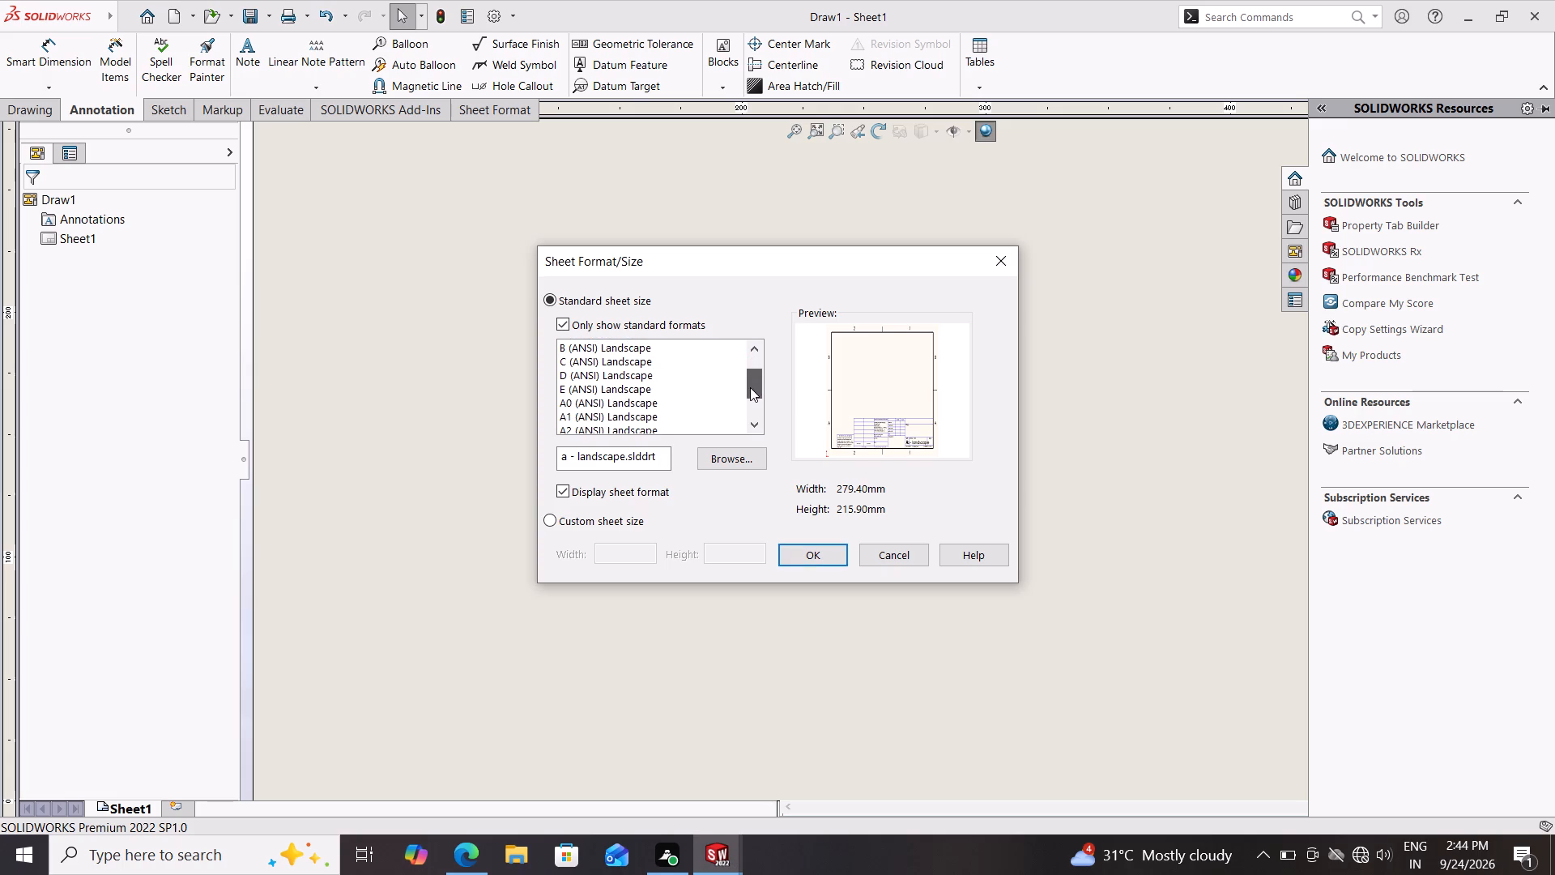
{"action": "left_click_drag", "start_coordinate": [750, 387], "coordinate": [752, 395]}
{"action": "left_click", "coordinate": [658, 415]}
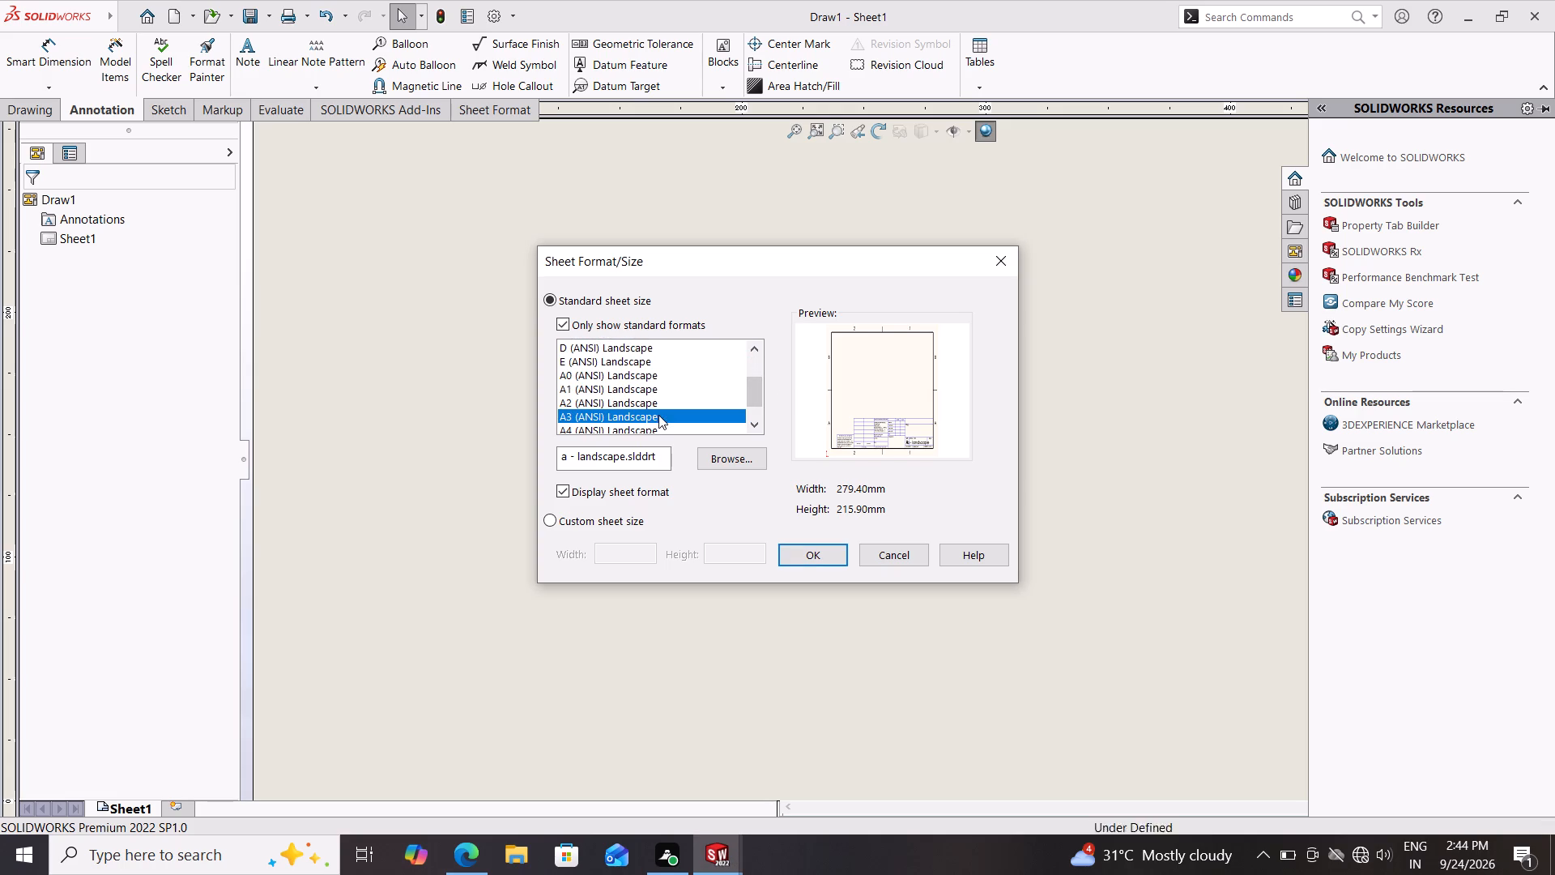
{"action": "left_click", "coordinate": [834, 553]}
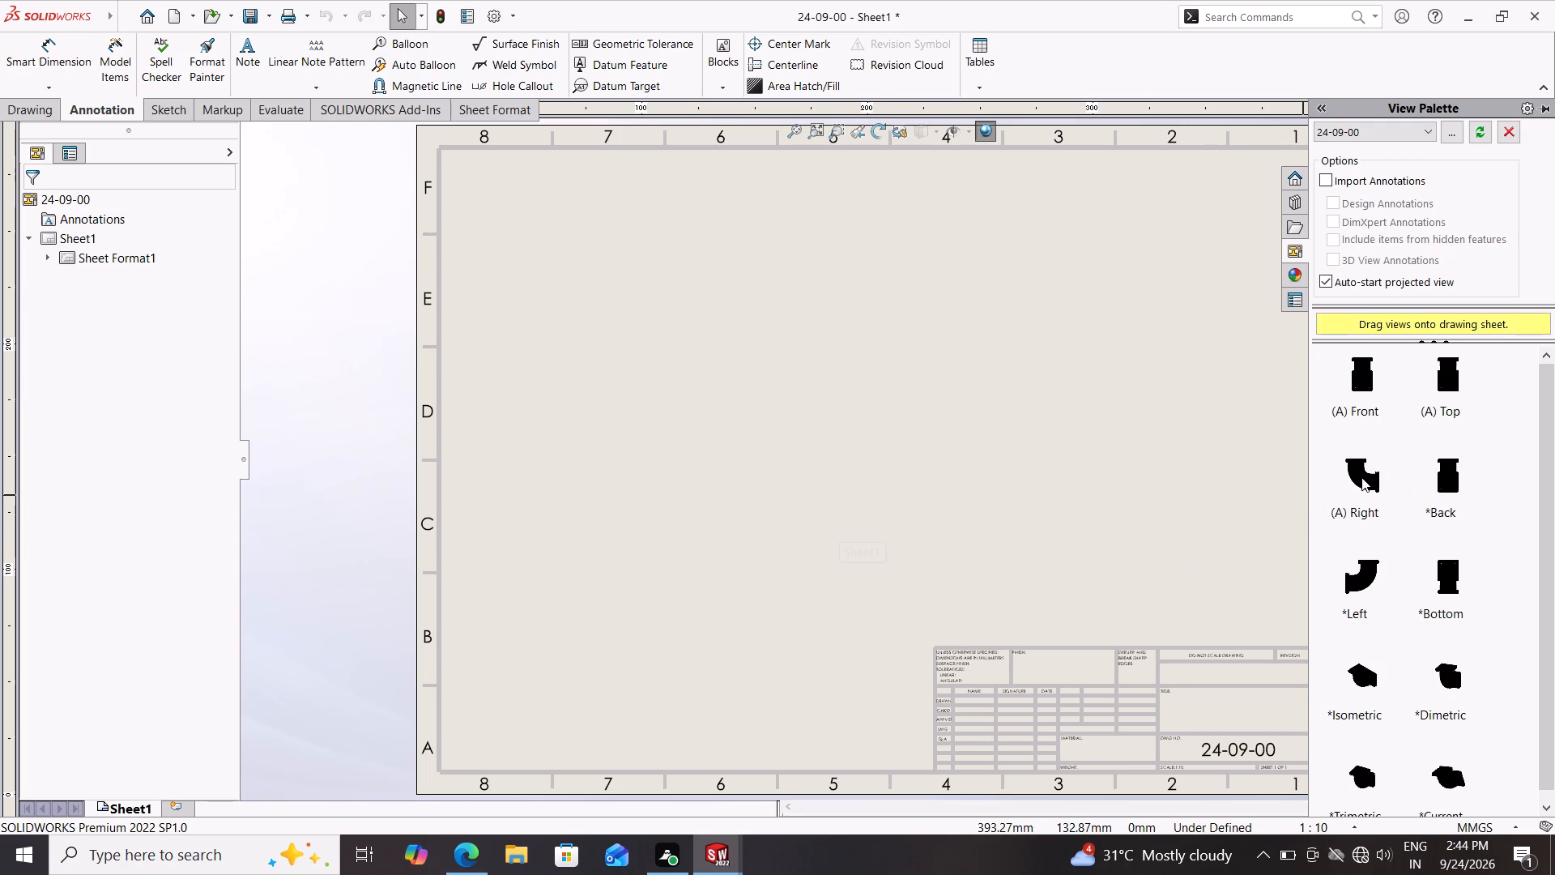
Place the elbow's Right view at the sheet's lower left, with projected views above and beside it and an isometric view diagonally above.
{"action": "left_click_drag", "start_coordinate": [1361, 477], "coordinate": [598, 301]}
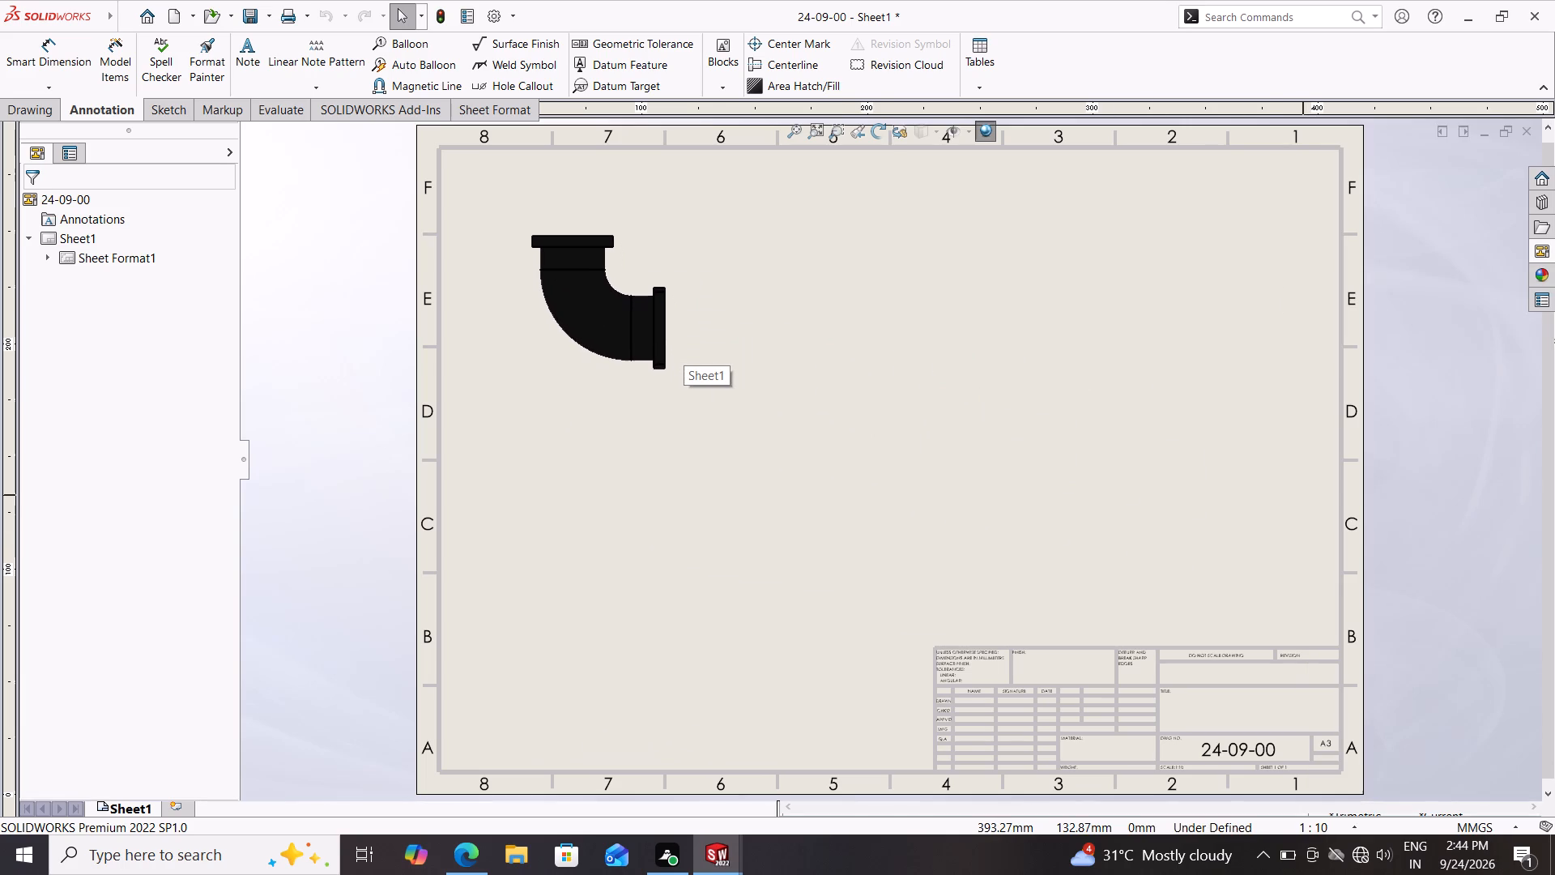
{"action": "left_click_drag", "start_coordinate": [598, 301], "coordinate": [596, 615]}
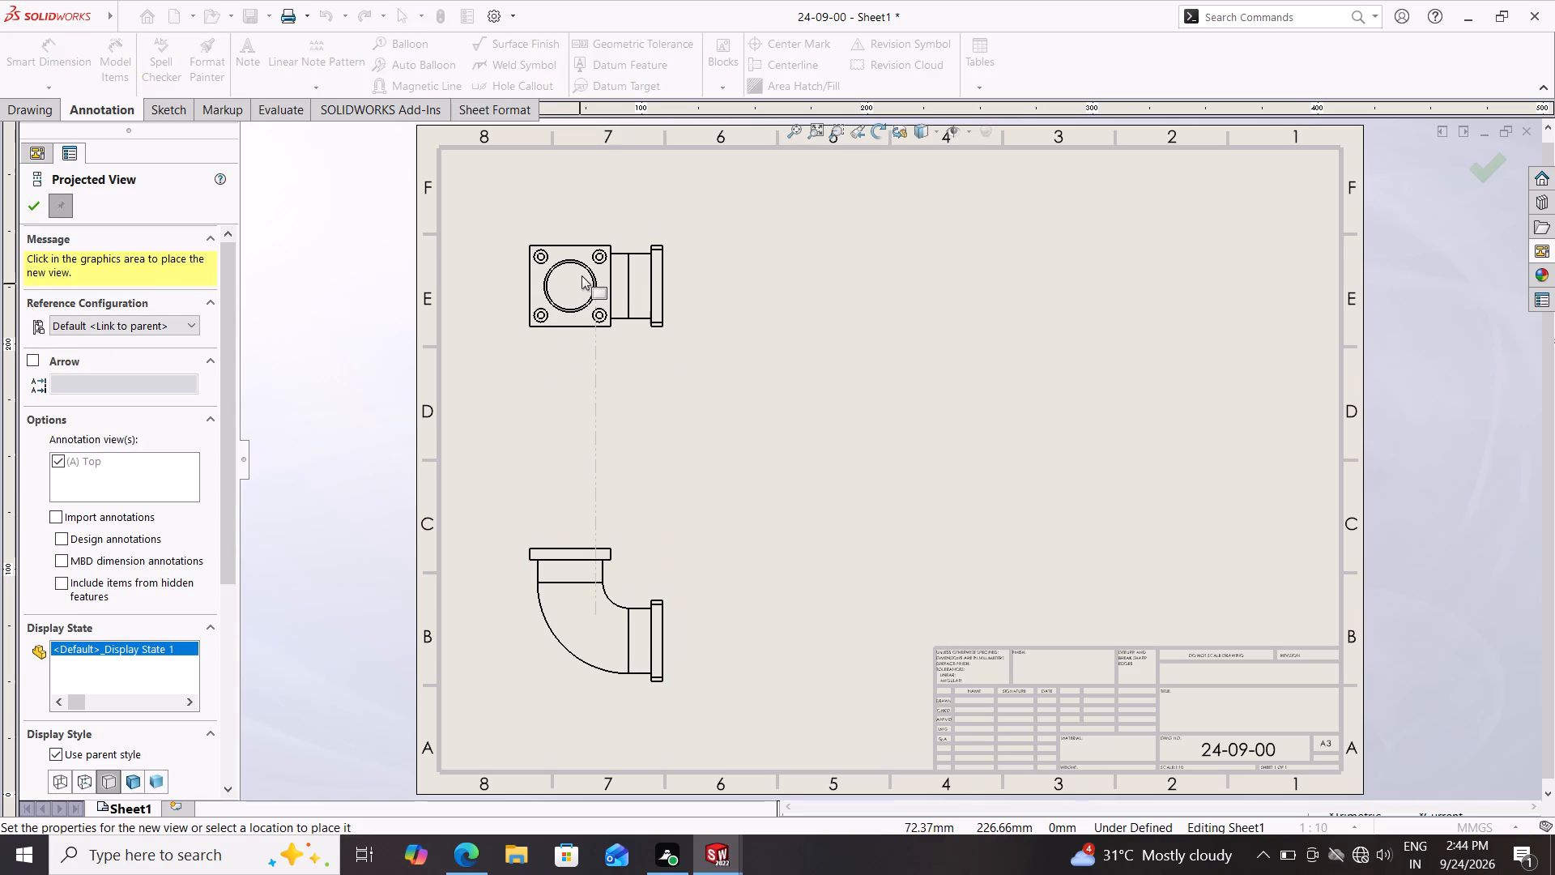
{"action": "left_click", "coordinate": [593, 340]}
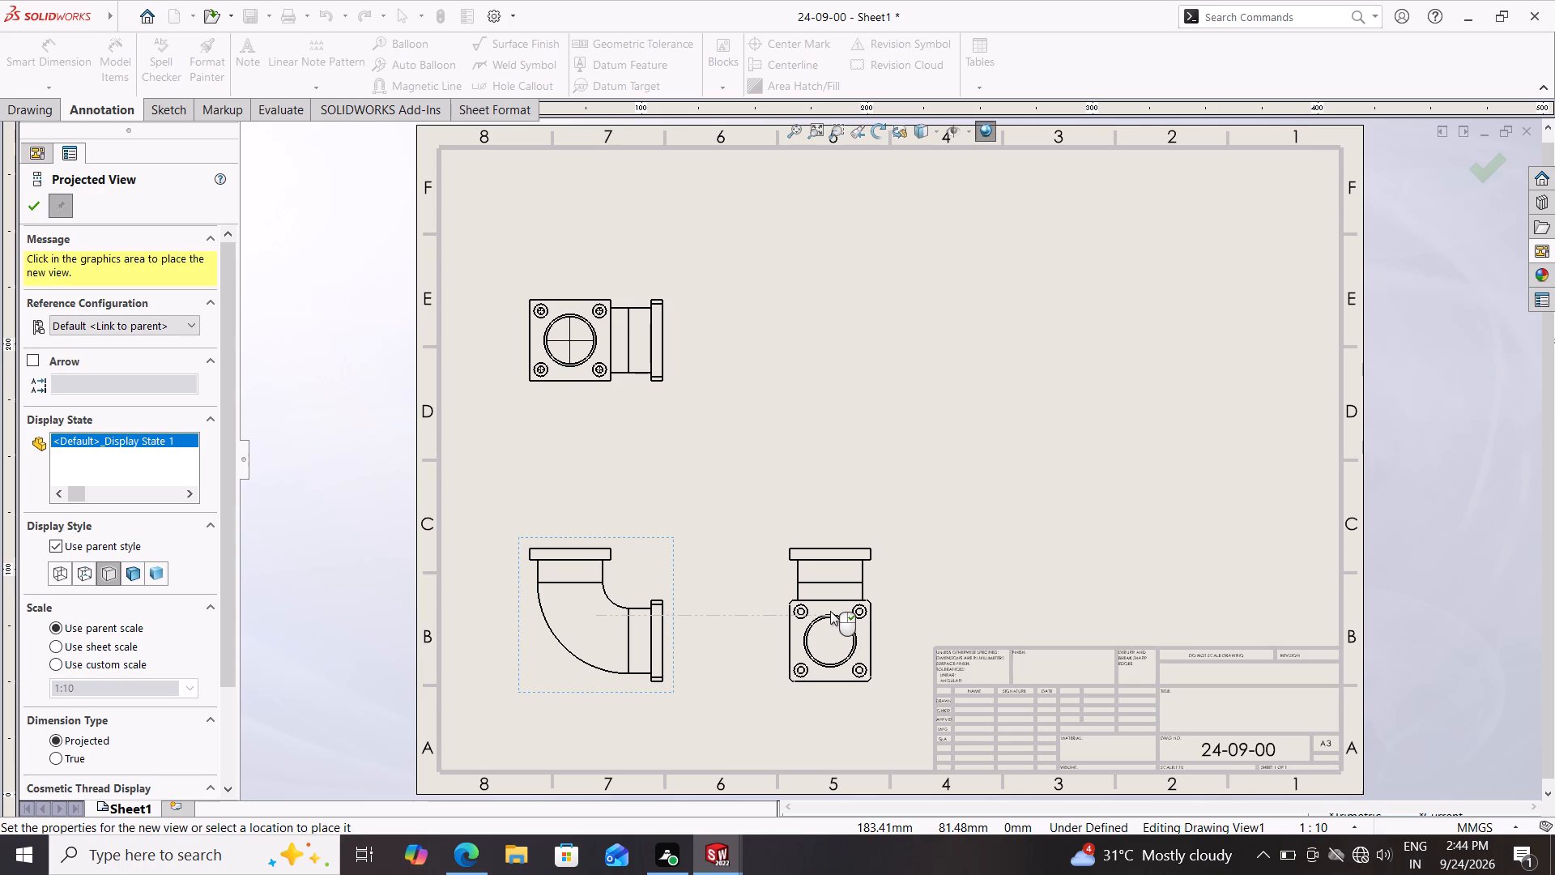
{"action": "left_click", "coordinate": [837, 610]}
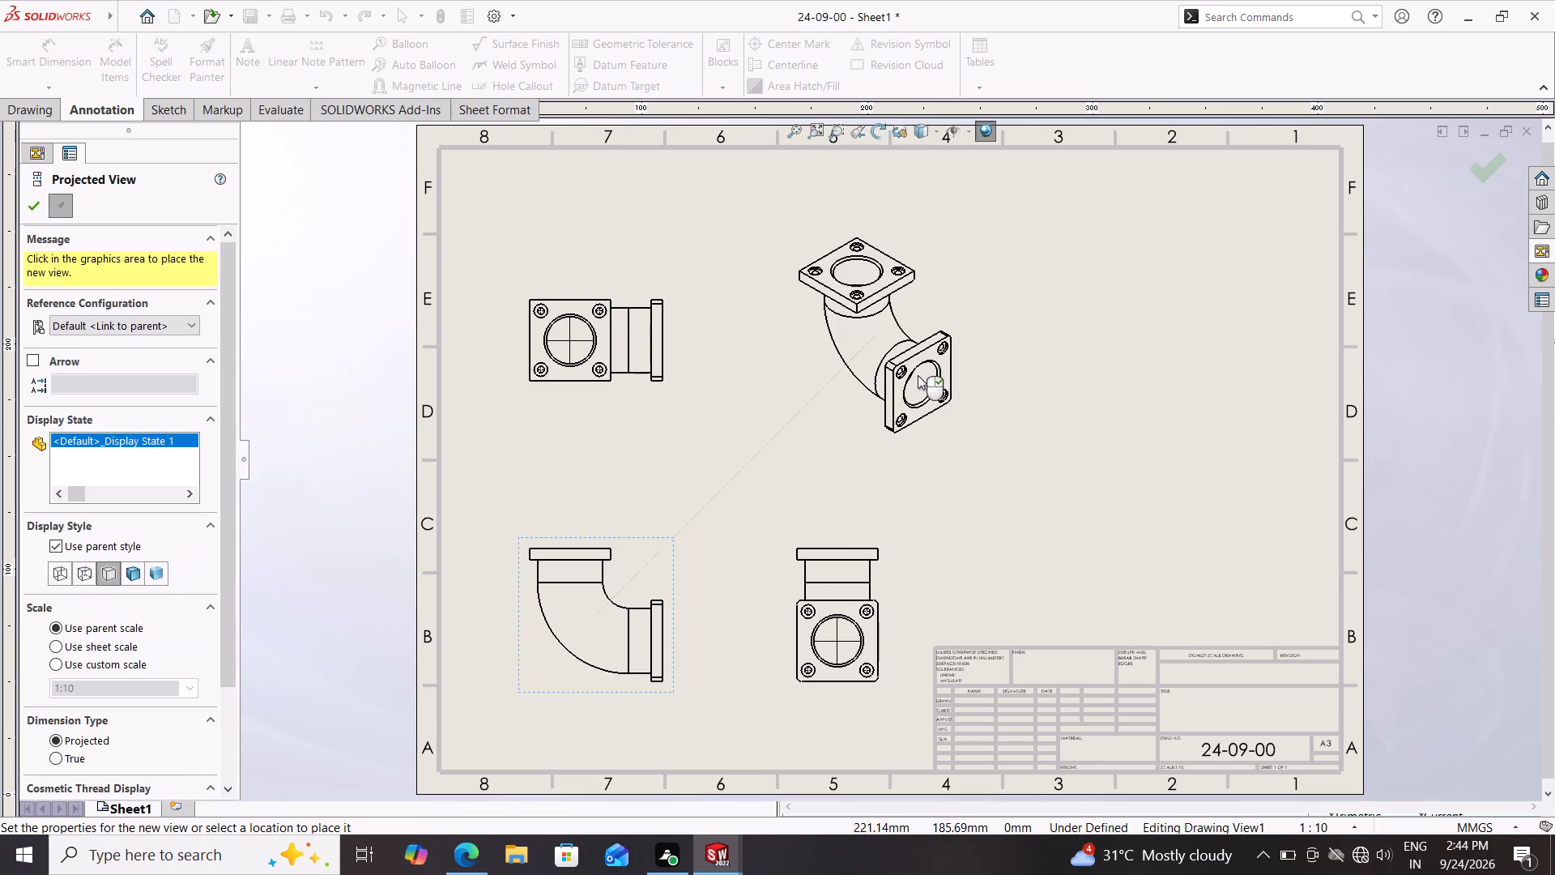
{"action": "left_click", "coordinate": [923, 373]}
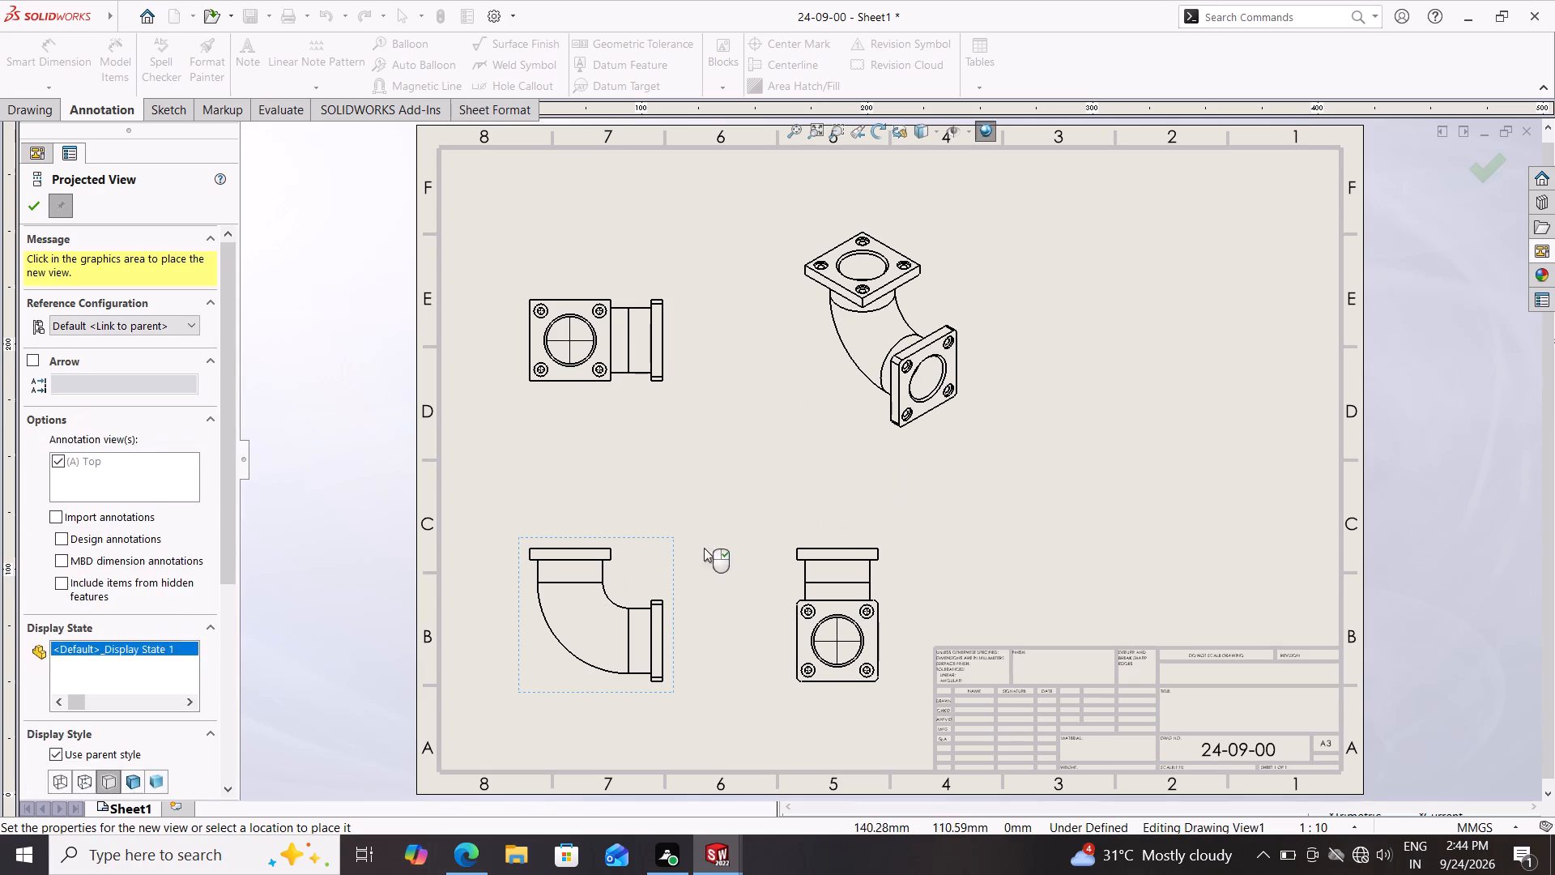
{"action": "left_click", "coordinate": [32, 207]}
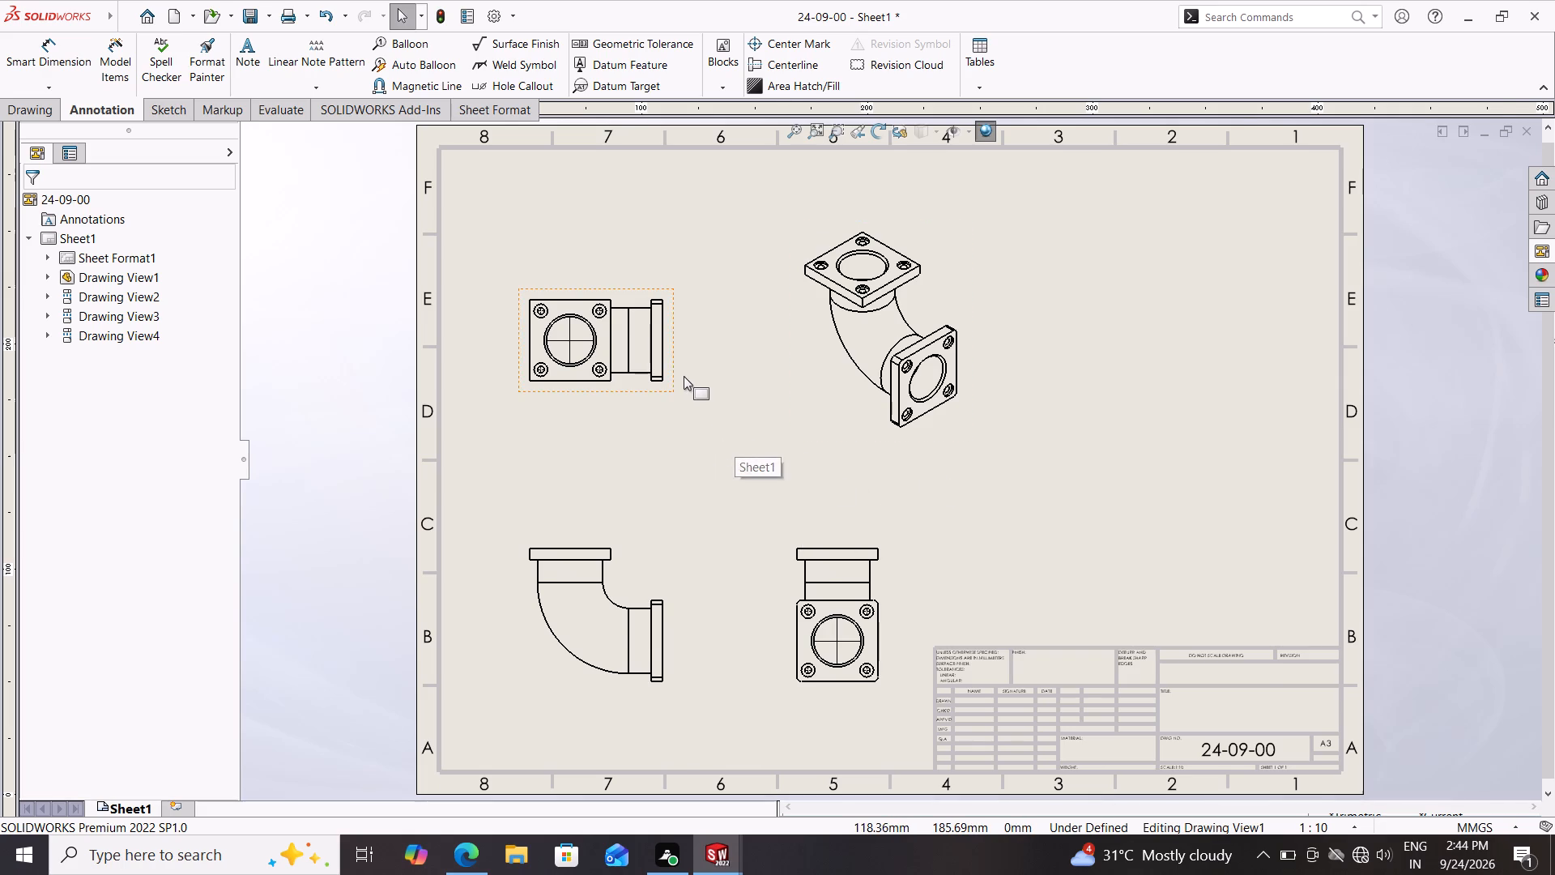
Switch from the drawing back to the 24-09-00 part and view its flange corners.
{"action": "scroll", "coordinate": [684, 376], "scroll_direction": "down", "scroll_amount": 2}
{"action": "left_click", "coordinate": [42, 37]}
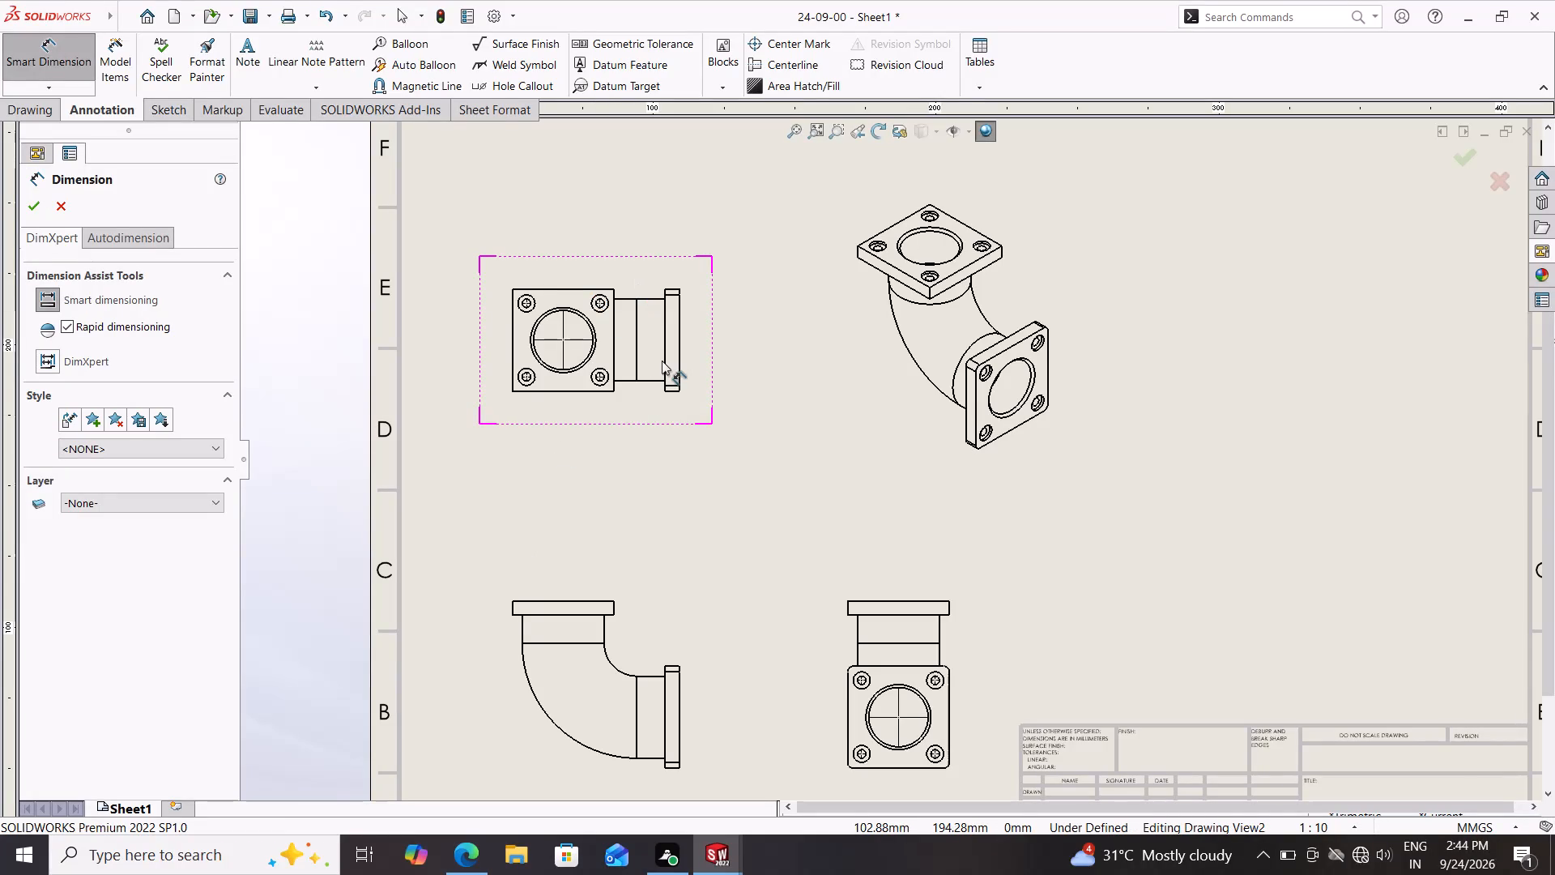
{"action": "left_click", "coordinate": [714, 860]}
{"action": "left_click", "coordinate": [644, 803]}
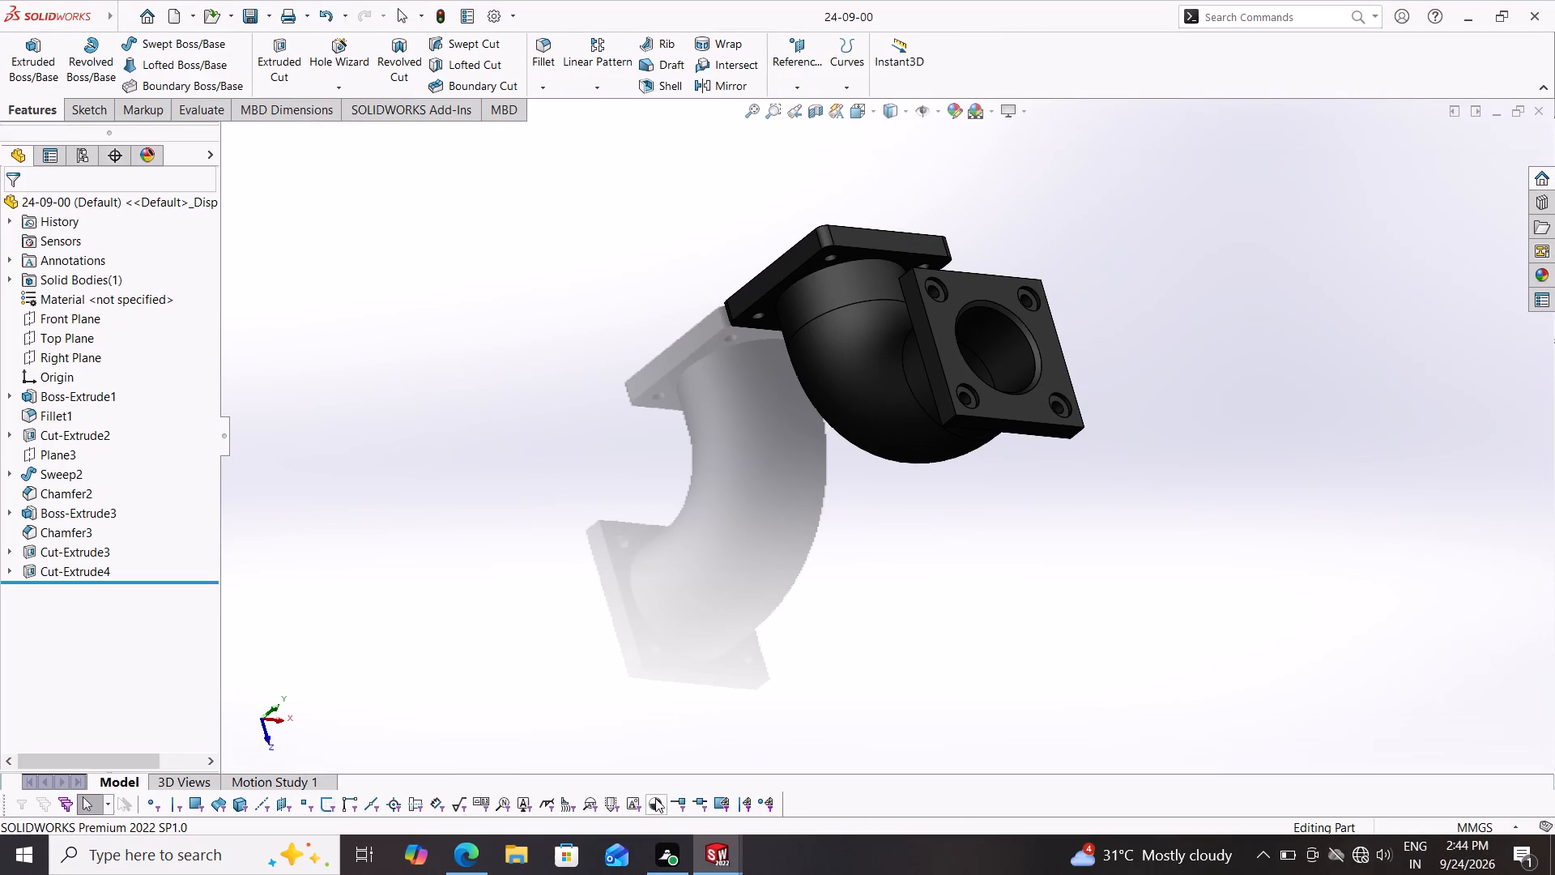
{"action": "middle_click_drag", "start_coordinate": [818, 432], "coordinate": [998, 670]}
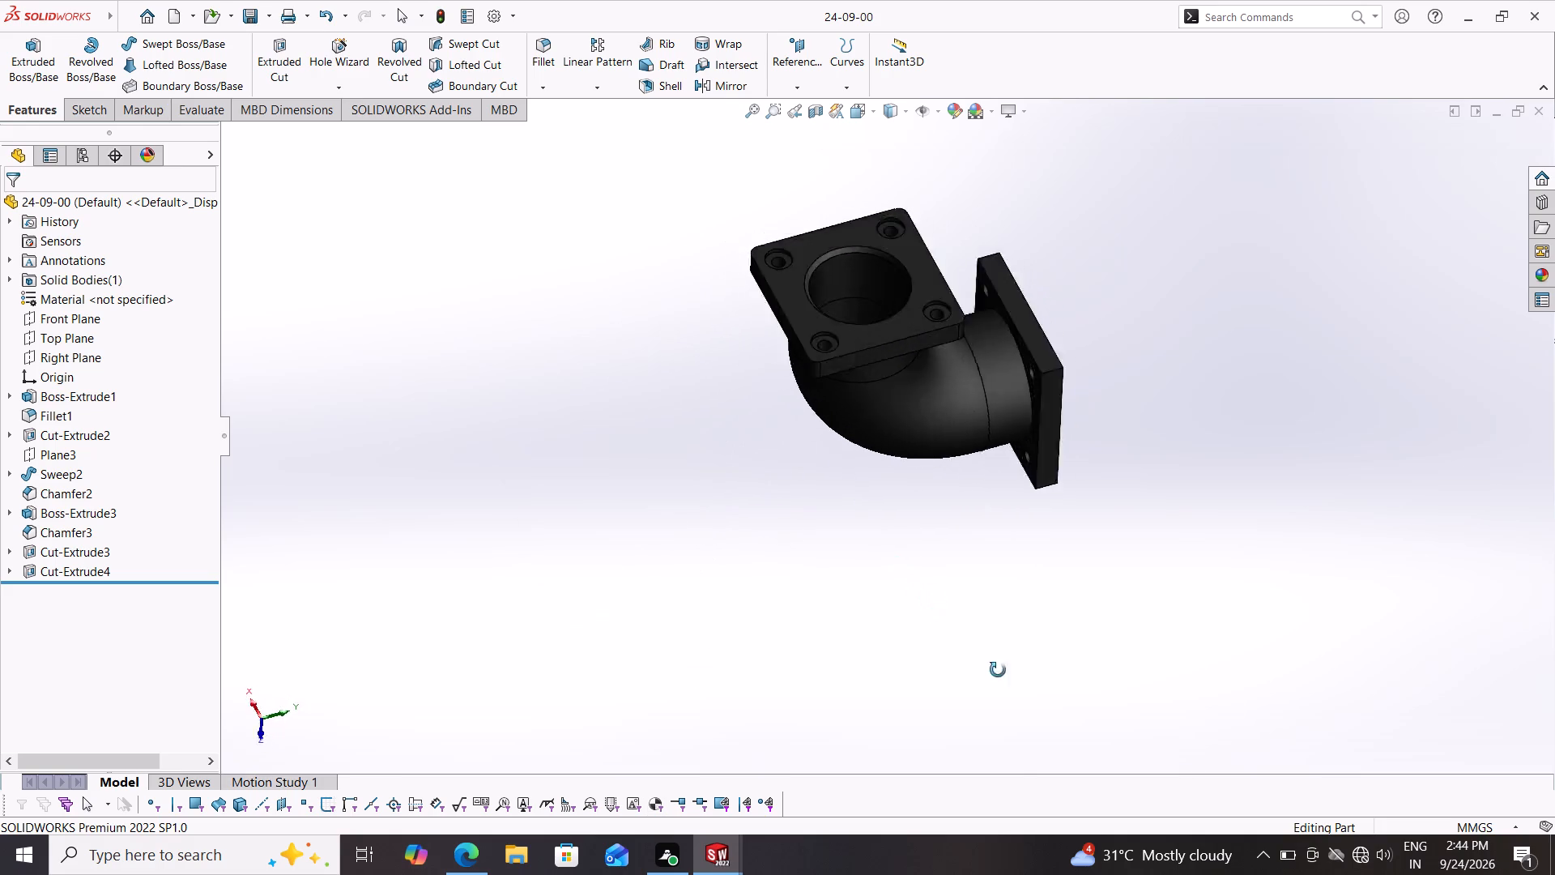
{"action": "middle_click_drag", "start_coordinate": [998, 670], "coordinate": [651, 420]}
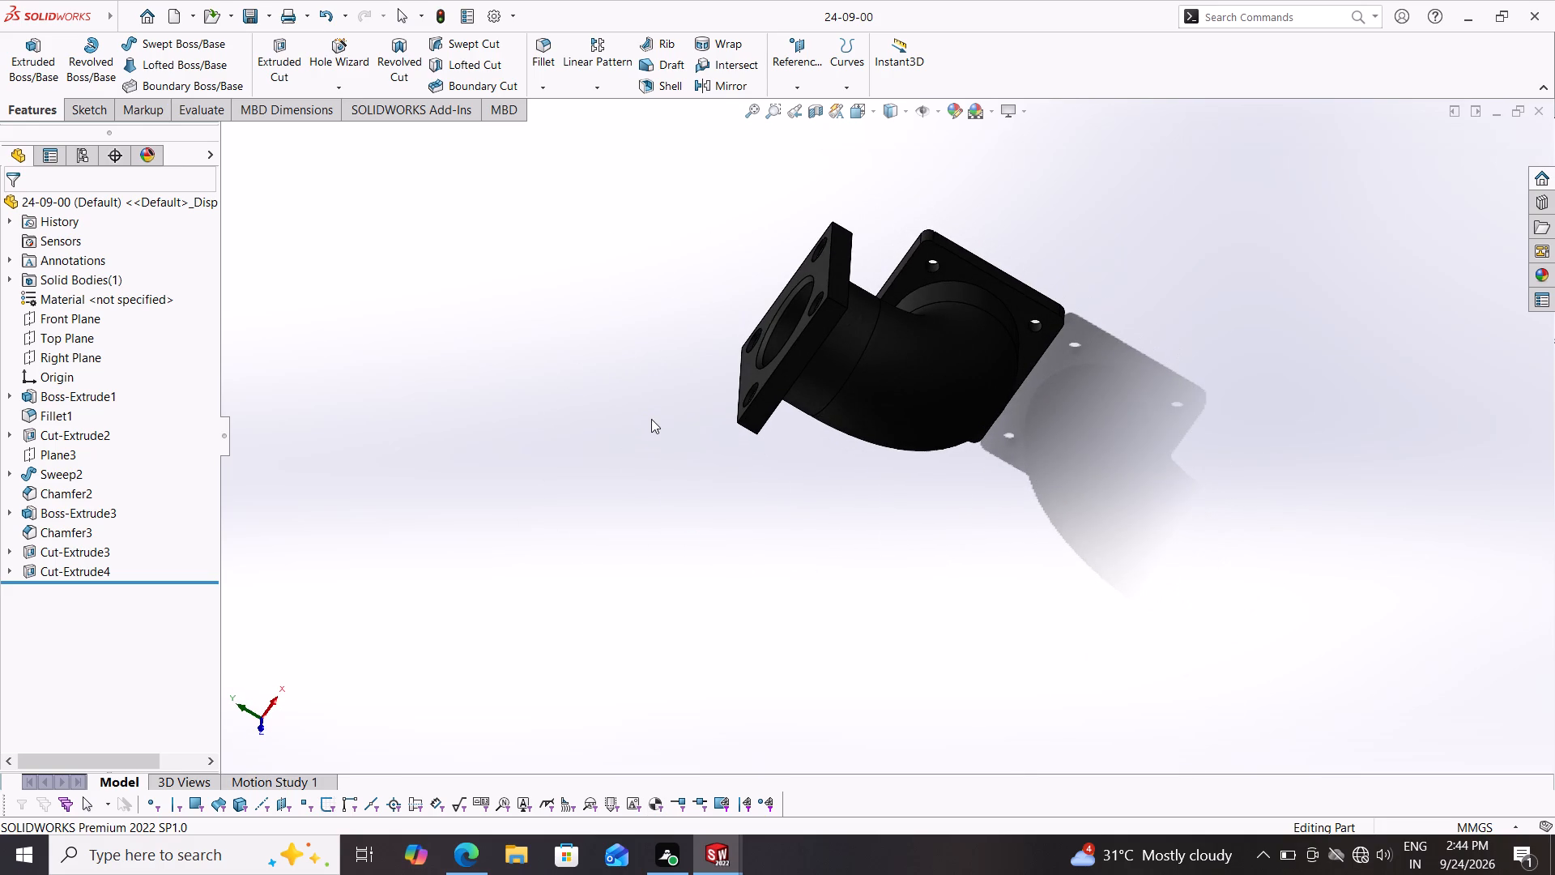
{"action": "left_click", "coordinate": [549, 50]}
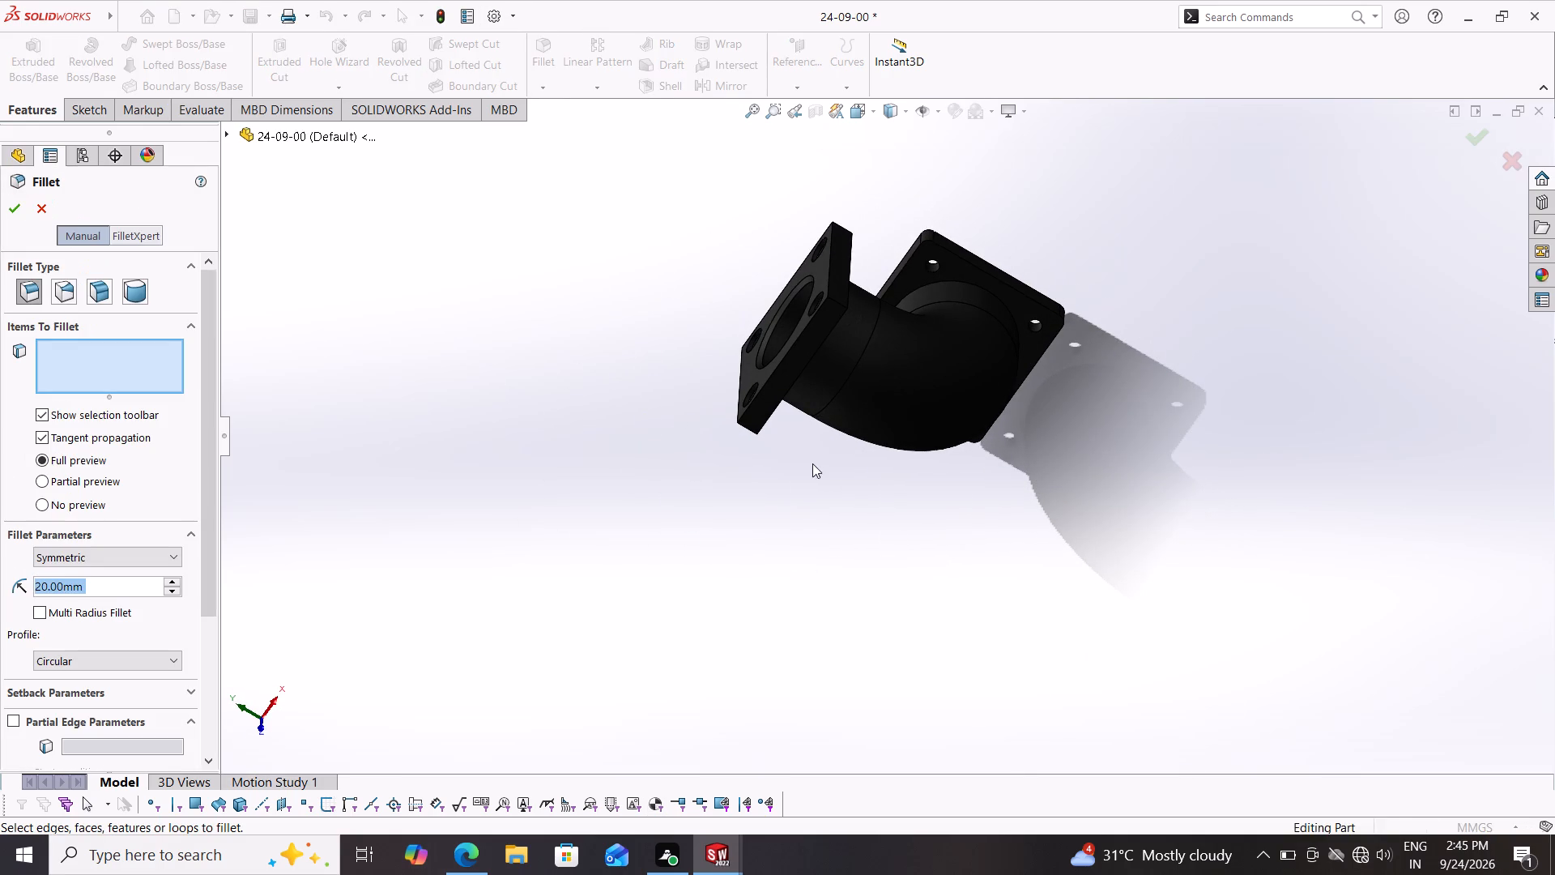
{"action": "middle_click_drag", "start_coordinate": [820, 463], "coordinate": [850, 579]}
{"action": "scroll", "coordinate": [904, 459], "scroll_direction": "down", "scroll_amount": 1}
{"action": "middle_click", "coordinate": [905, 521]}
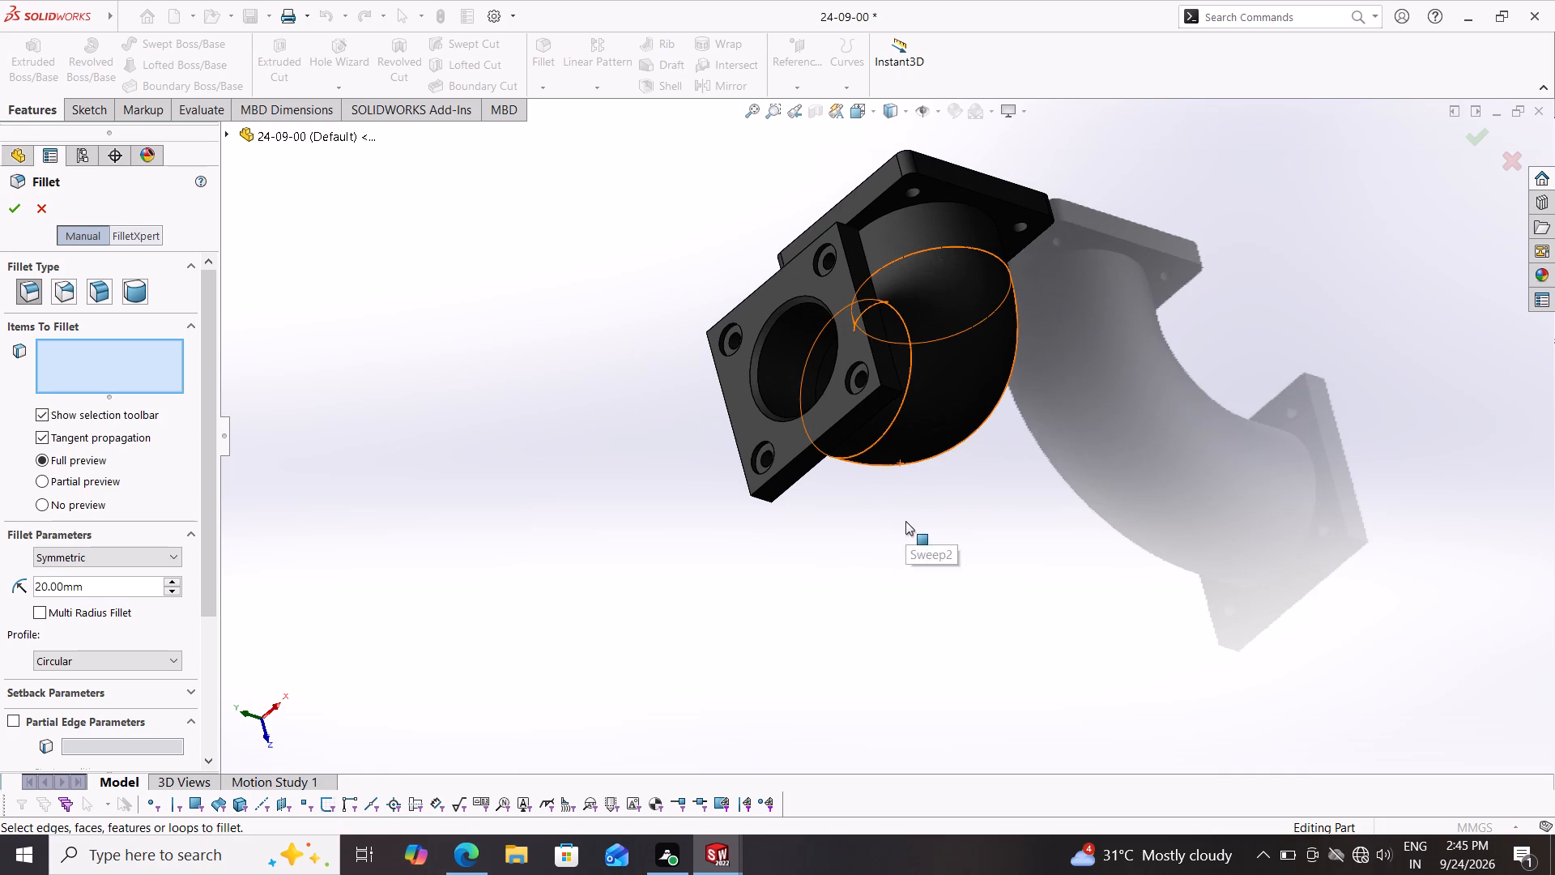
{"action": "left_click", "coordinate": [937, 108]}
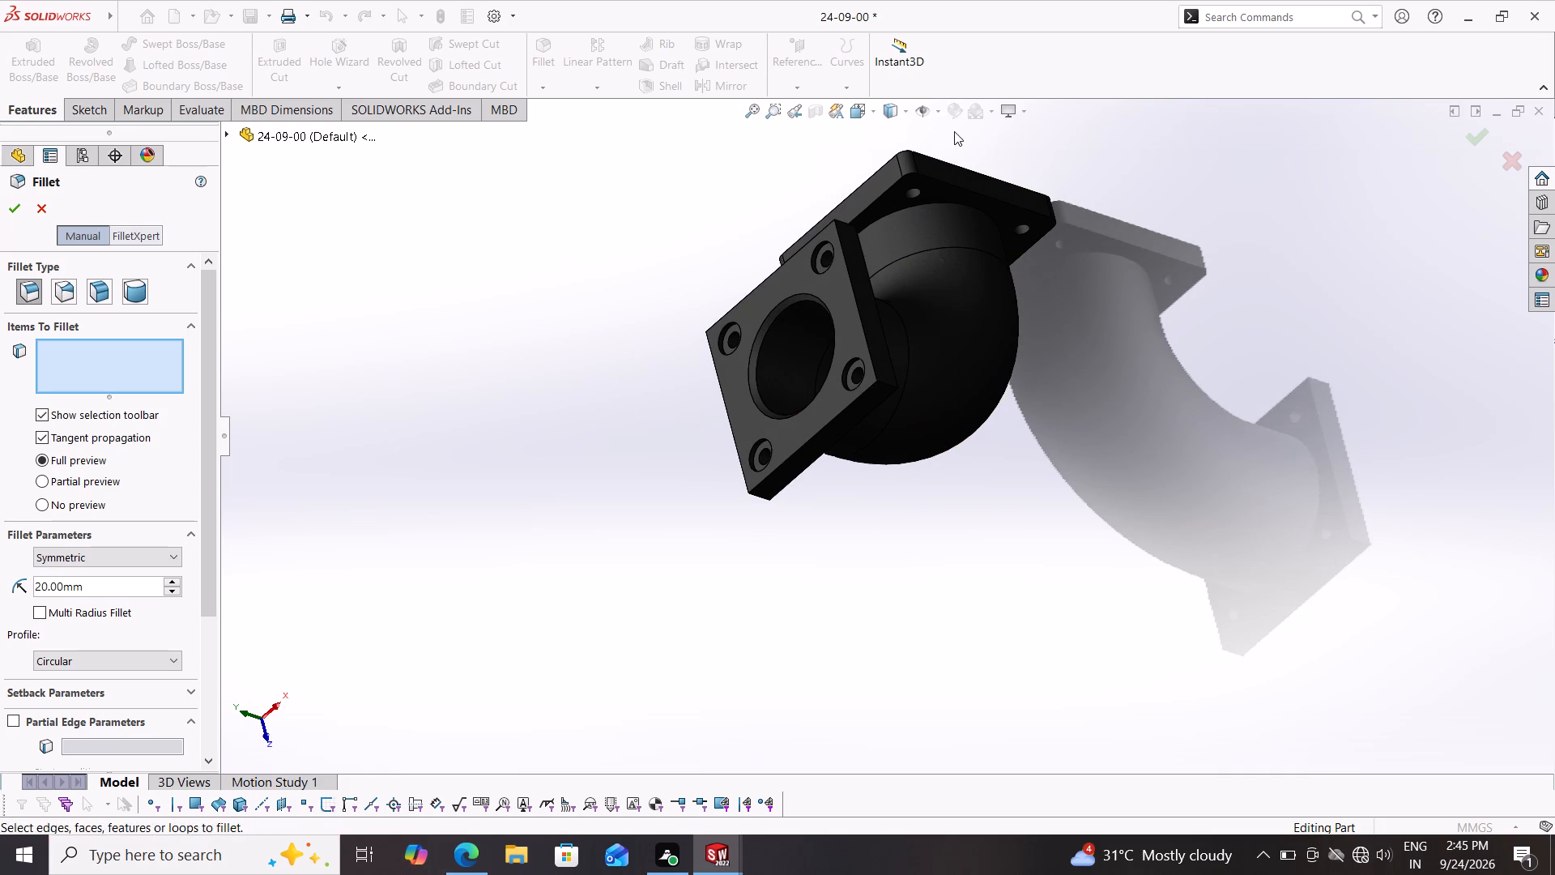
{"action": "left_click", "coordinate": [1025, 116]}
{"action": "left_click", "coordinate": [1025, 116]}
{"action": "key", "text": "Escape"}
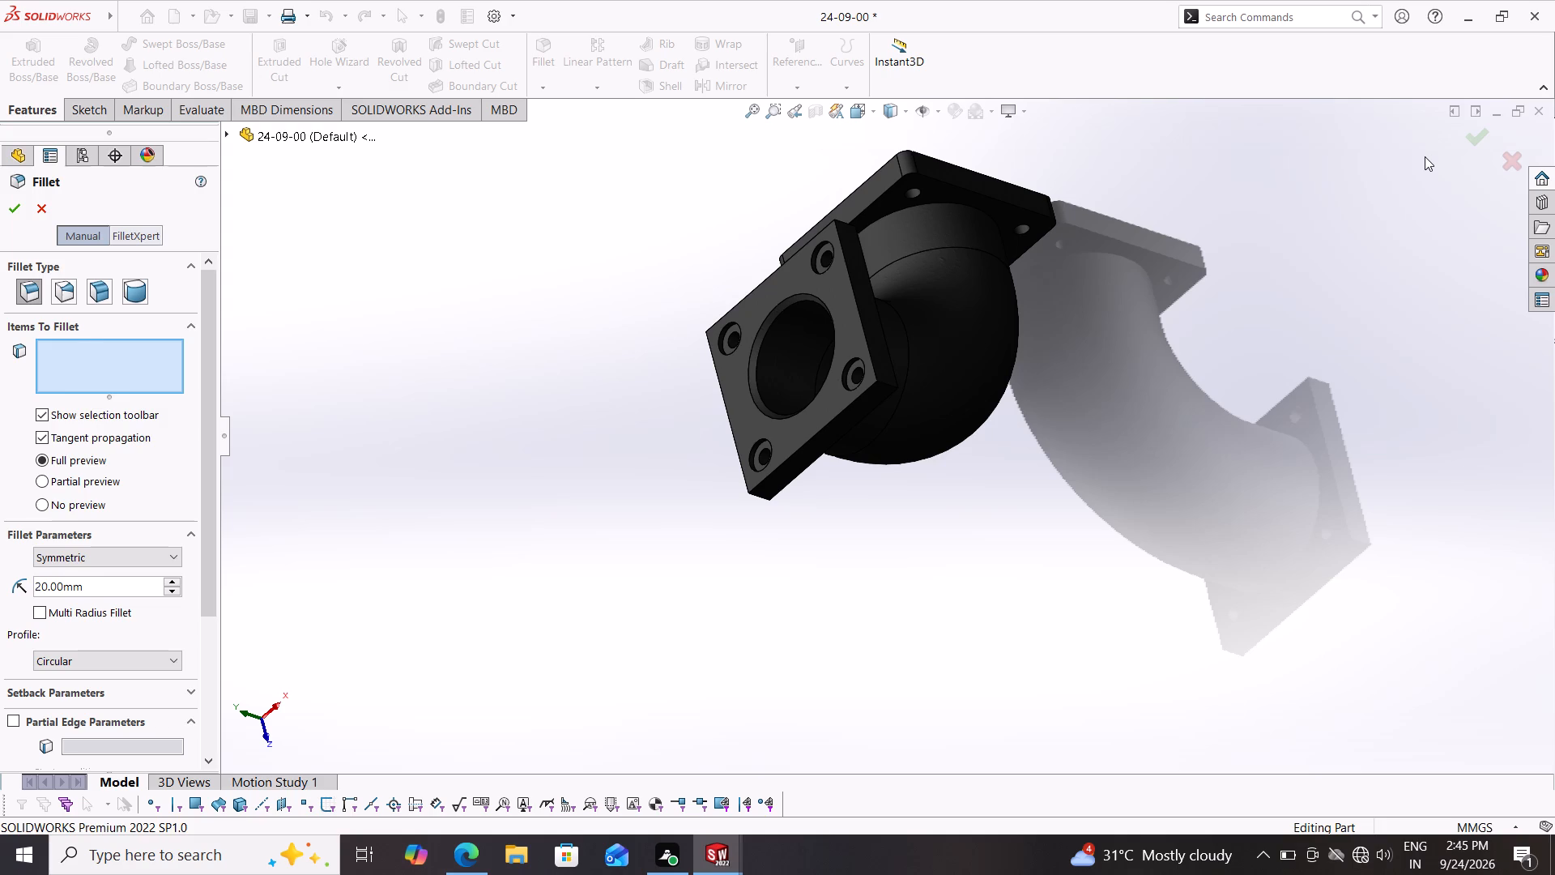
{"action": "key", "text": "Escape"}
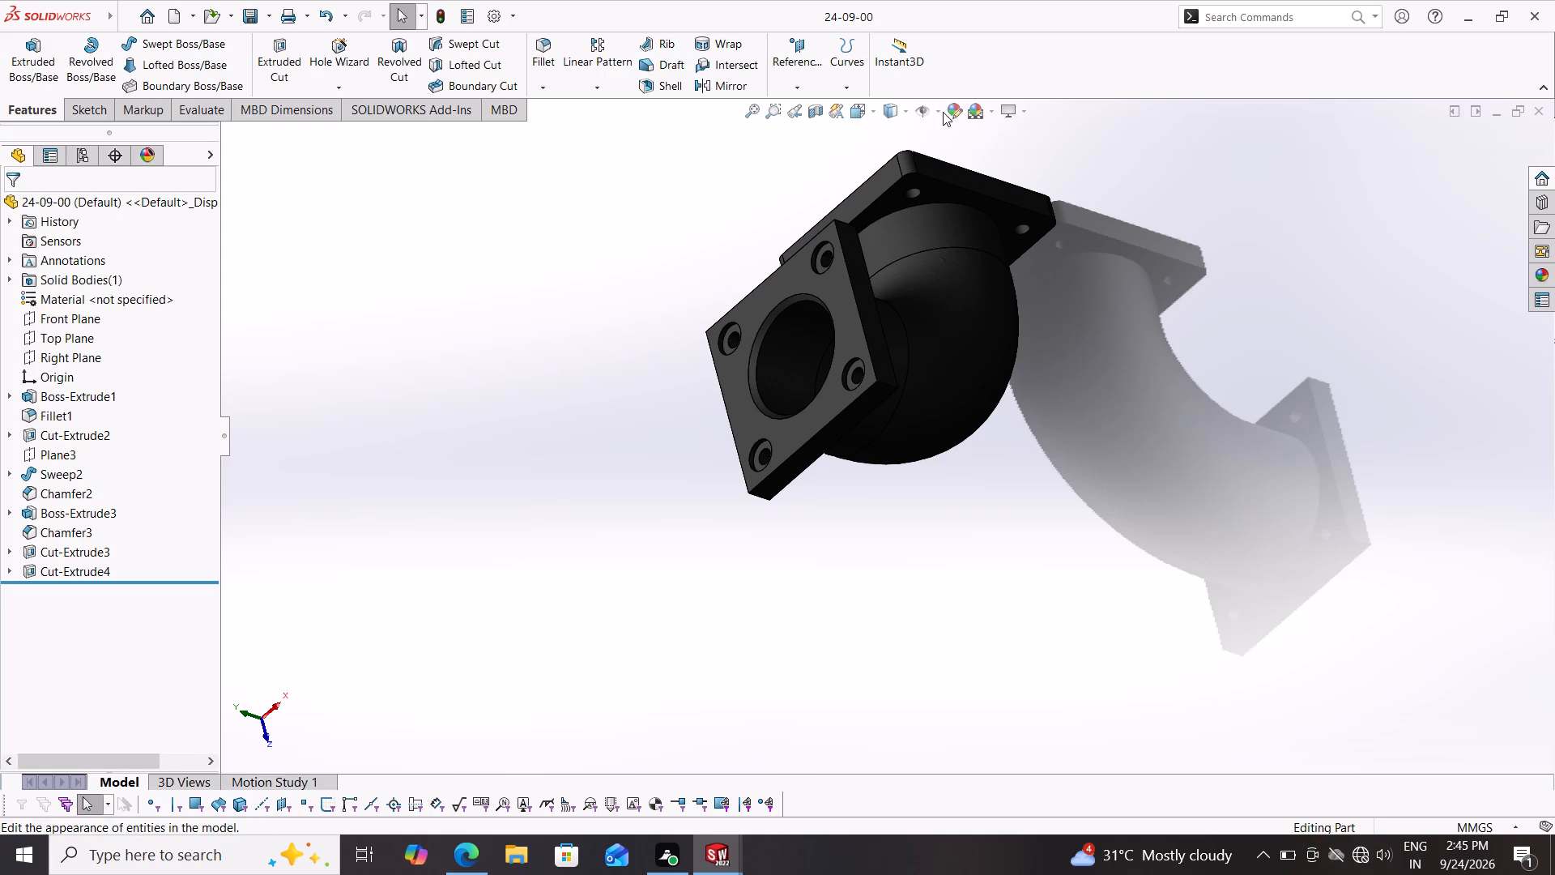
Apply the Plain White scene to the part's background.
{"action": "left_click", "coordinate": [939, 113]}
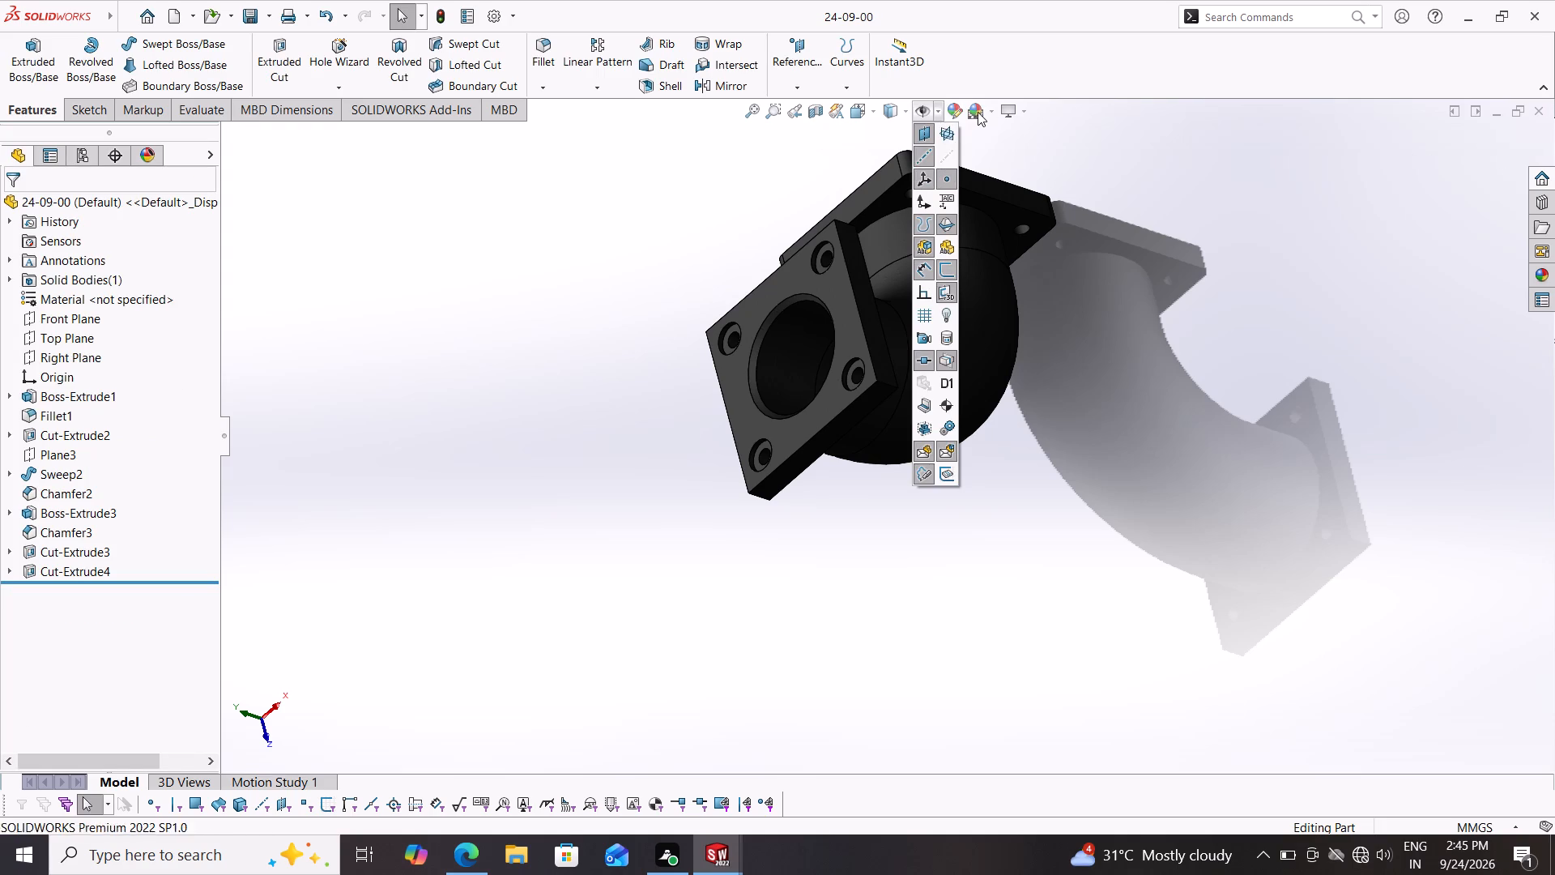
{"action": "left_click", "coordinate": [993, 109]}
{"action": "left_click", "coordinate": [993, 109]}
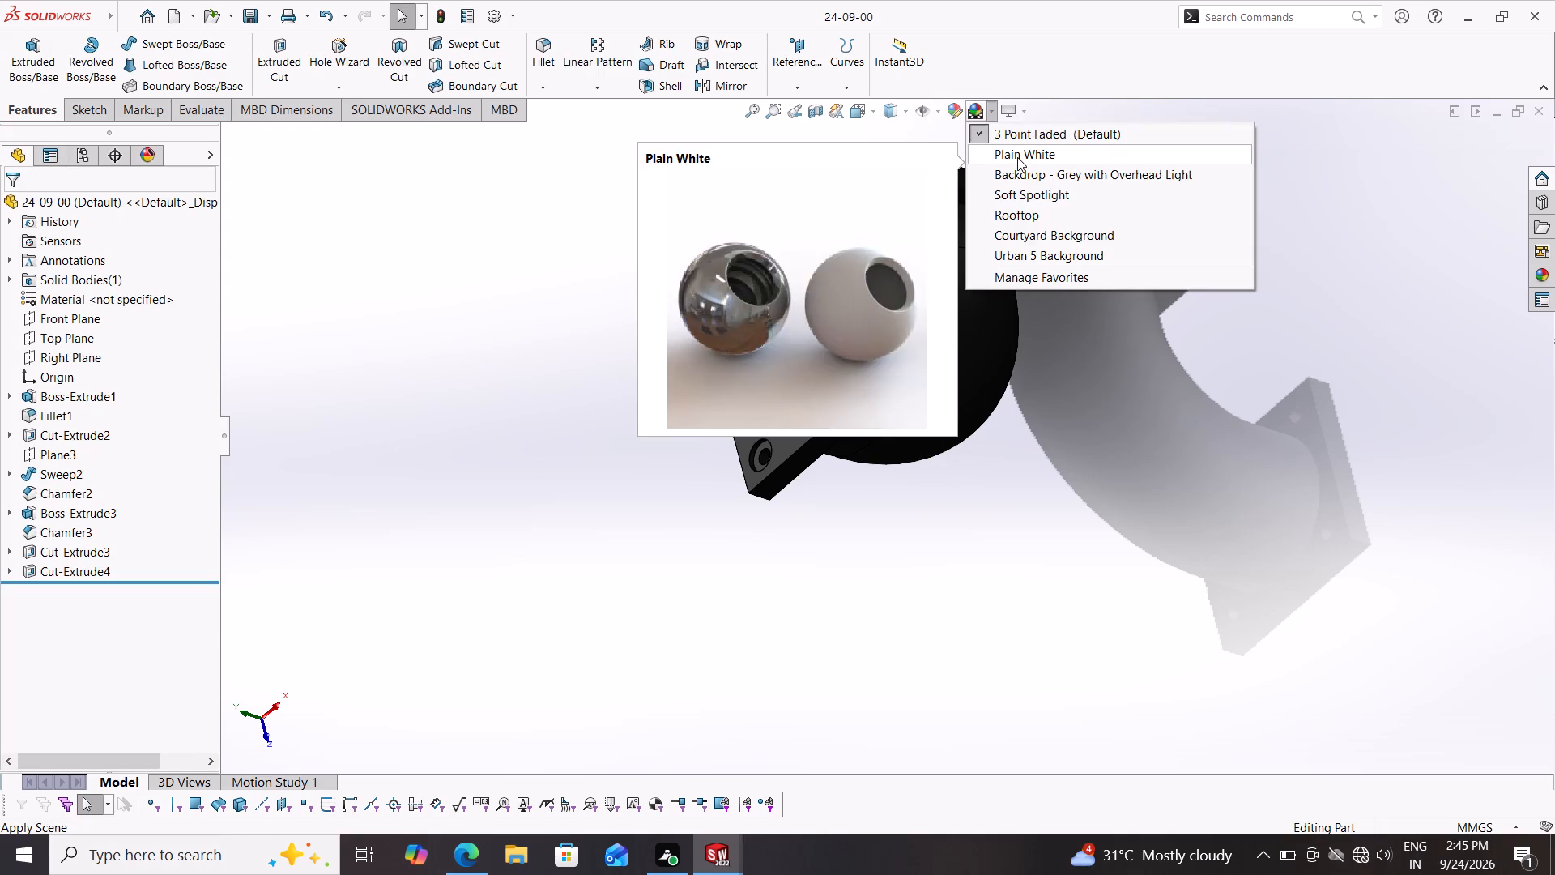
{"action": "left_click", "coordinate": [1017, 157]}
Fillet the four sharp corner edges of the unrounded square flange with a 20 mm symmetric radius.
{"action": "middle_click_drag", "start_coordinate": [1043, 515], "coordinate": [925, 562]}
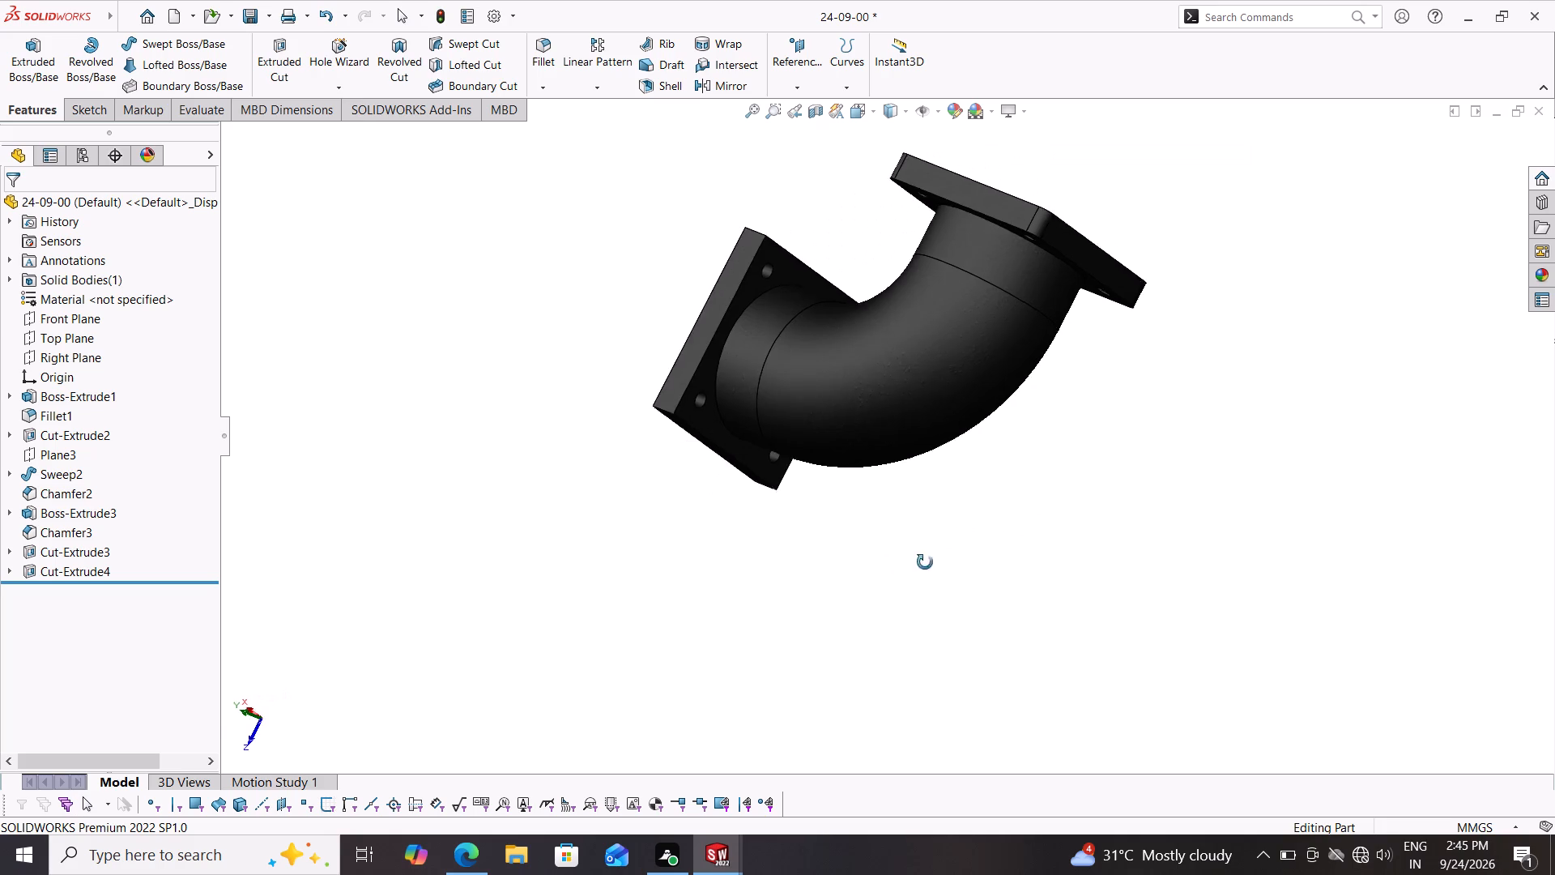
{"action": "middle_click_drag", "start_coordinate": [925, 562], "coordinate": [1224, 241]}
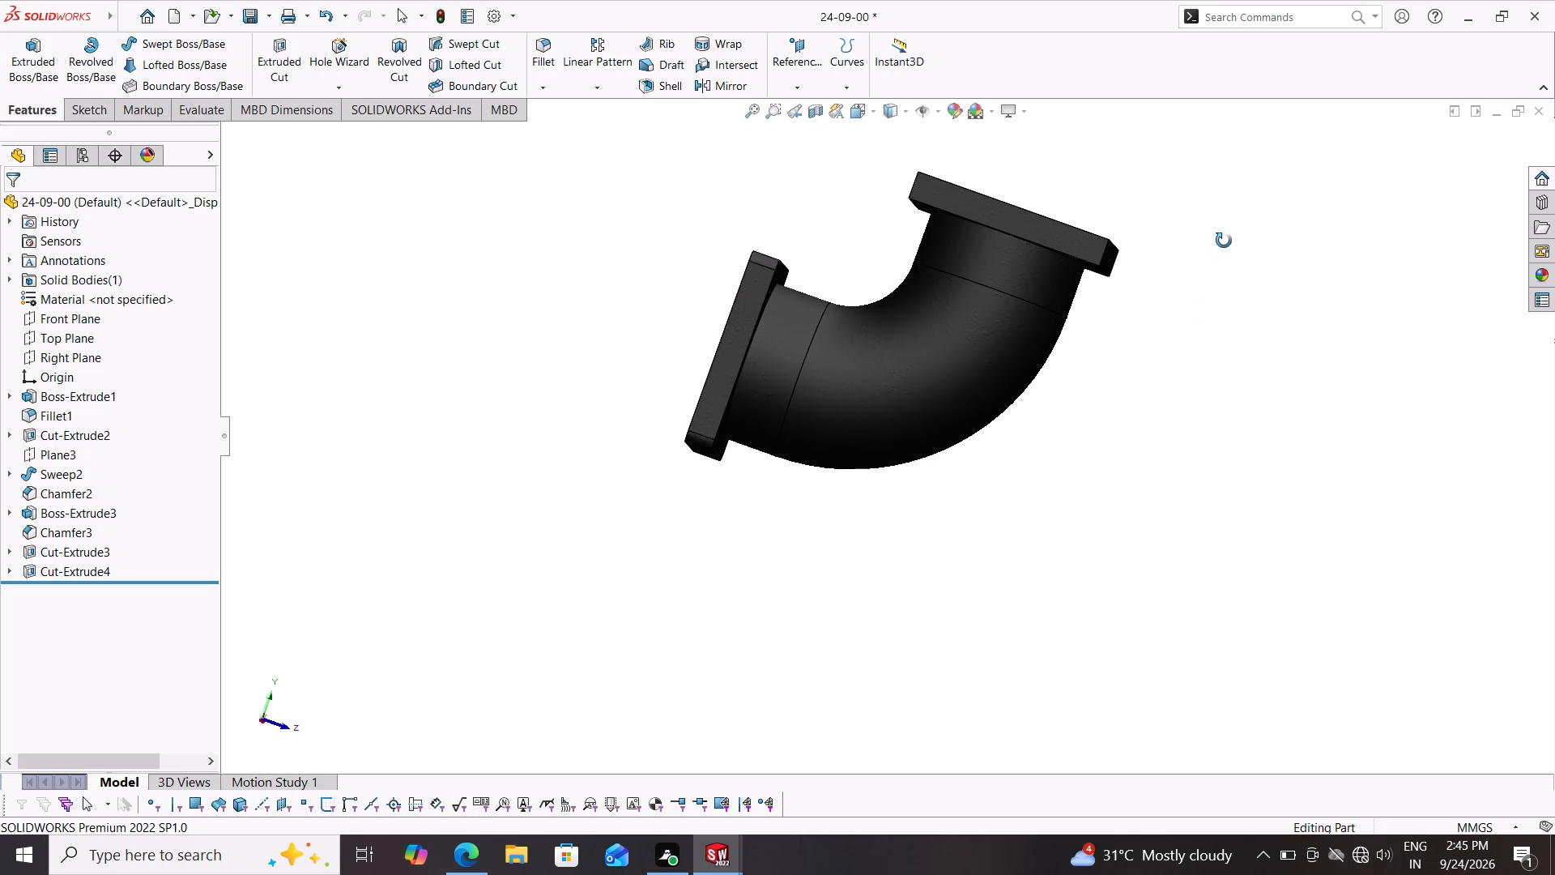
{"action": "middle_click_drag", "start_coordinate": [1224, 241], "coordinate": [1212, 240]}
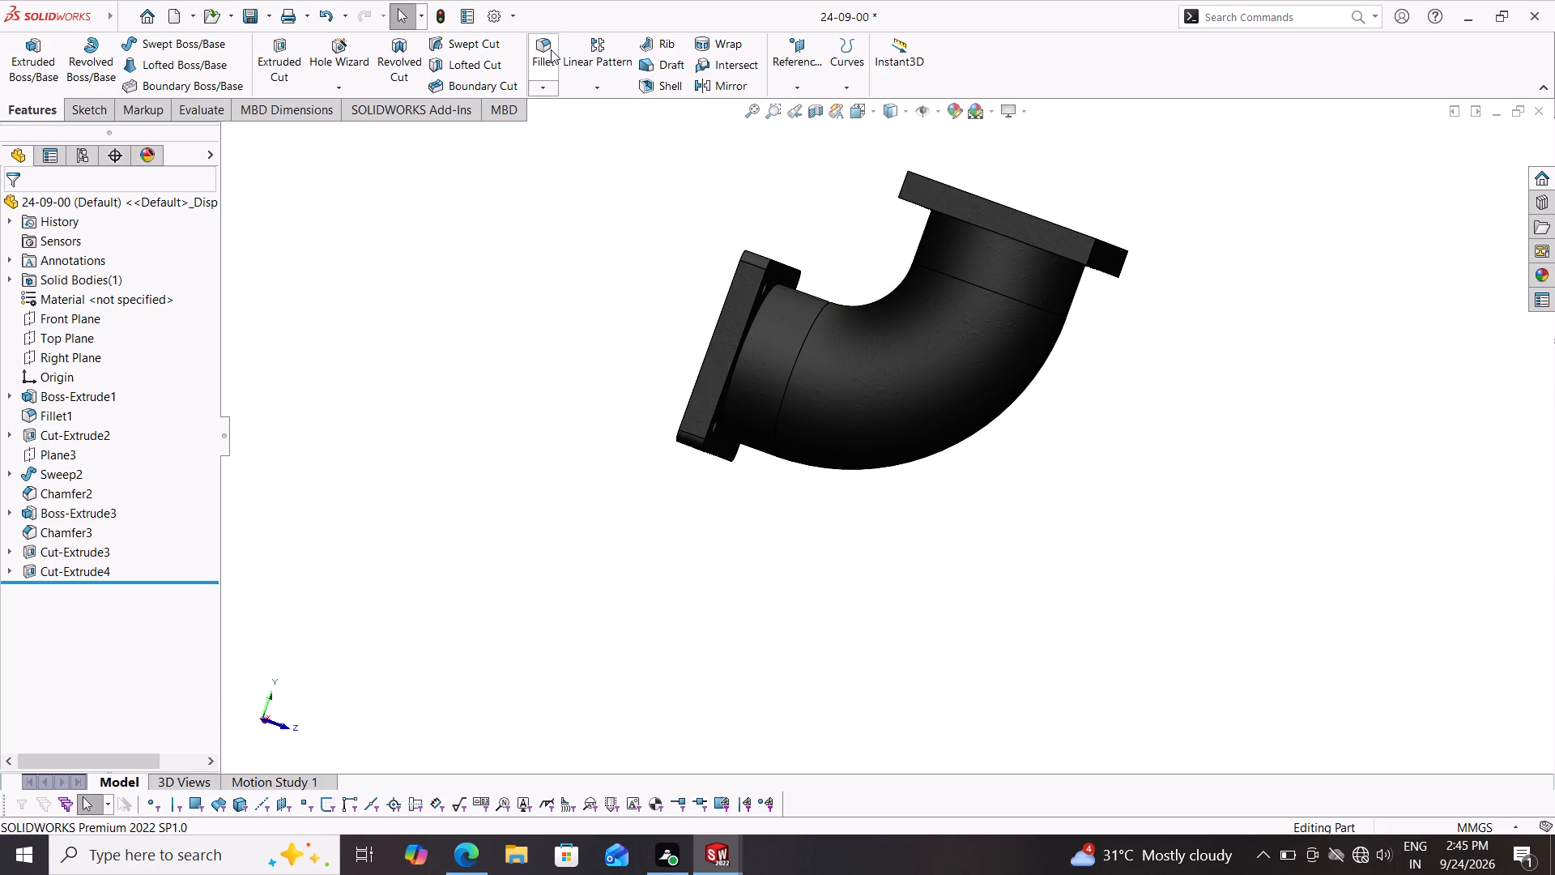
{"action": "left_click", "coordinate": [551, 49]}
{"action": "middle_click_drag", "start_coordinate": [1072, 472], "coordinate": [1037, 540]}
{"action": "left_click", "coordinate": [1036, 305]}
{"action": "middle_click_drag", "start_coordinate": [1225, 405], "coordinate": [1162, 447]}
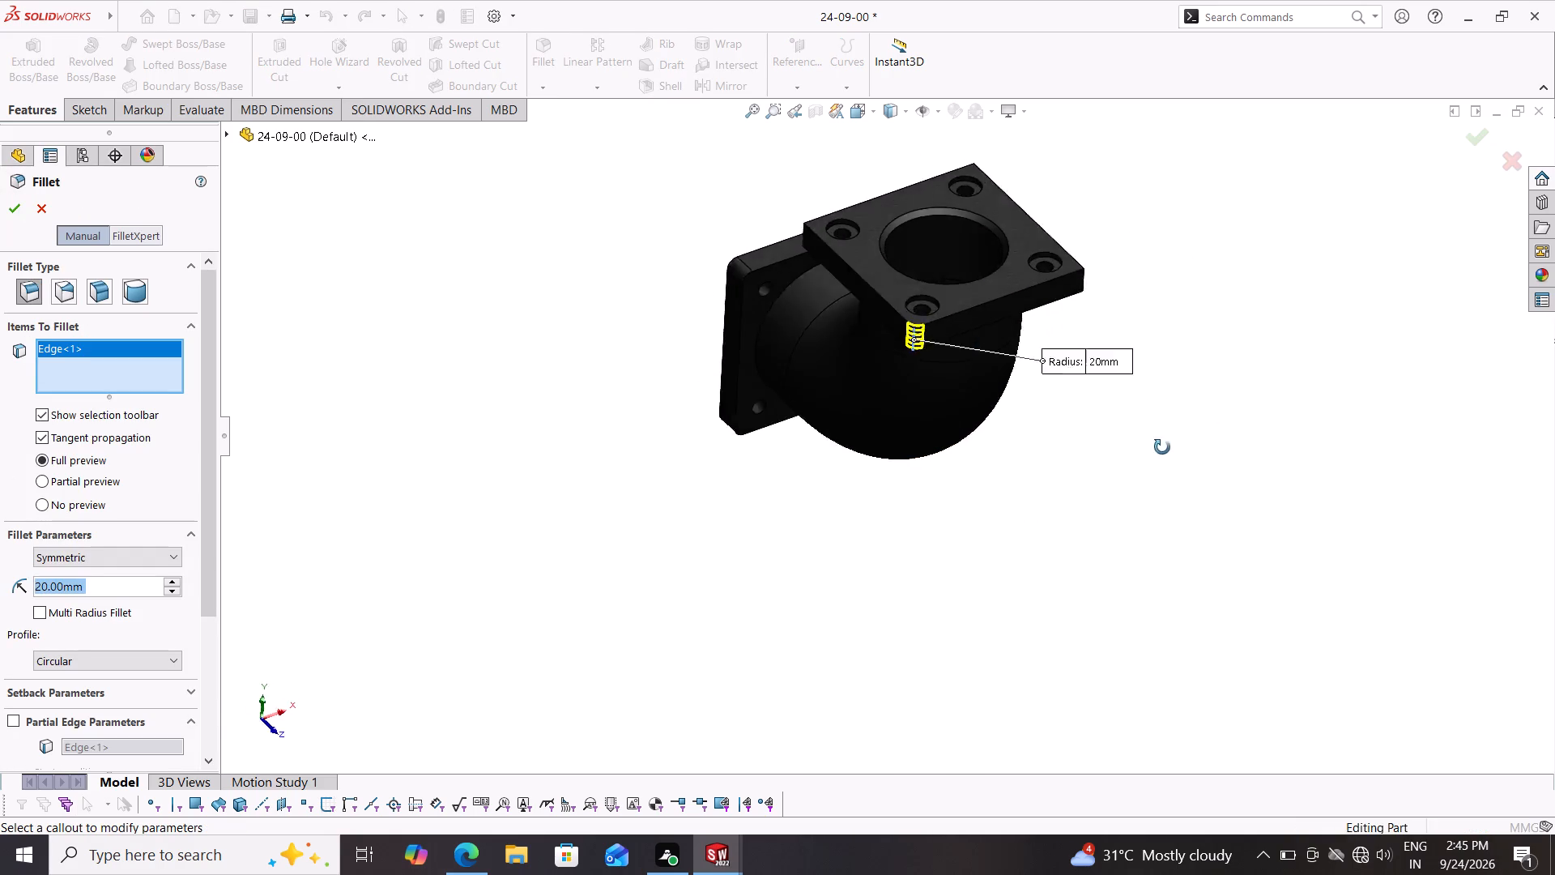
{"action": "middle_click_drag", "start_coordinate": [1162, 447], "coordinate": [1066, 566]}
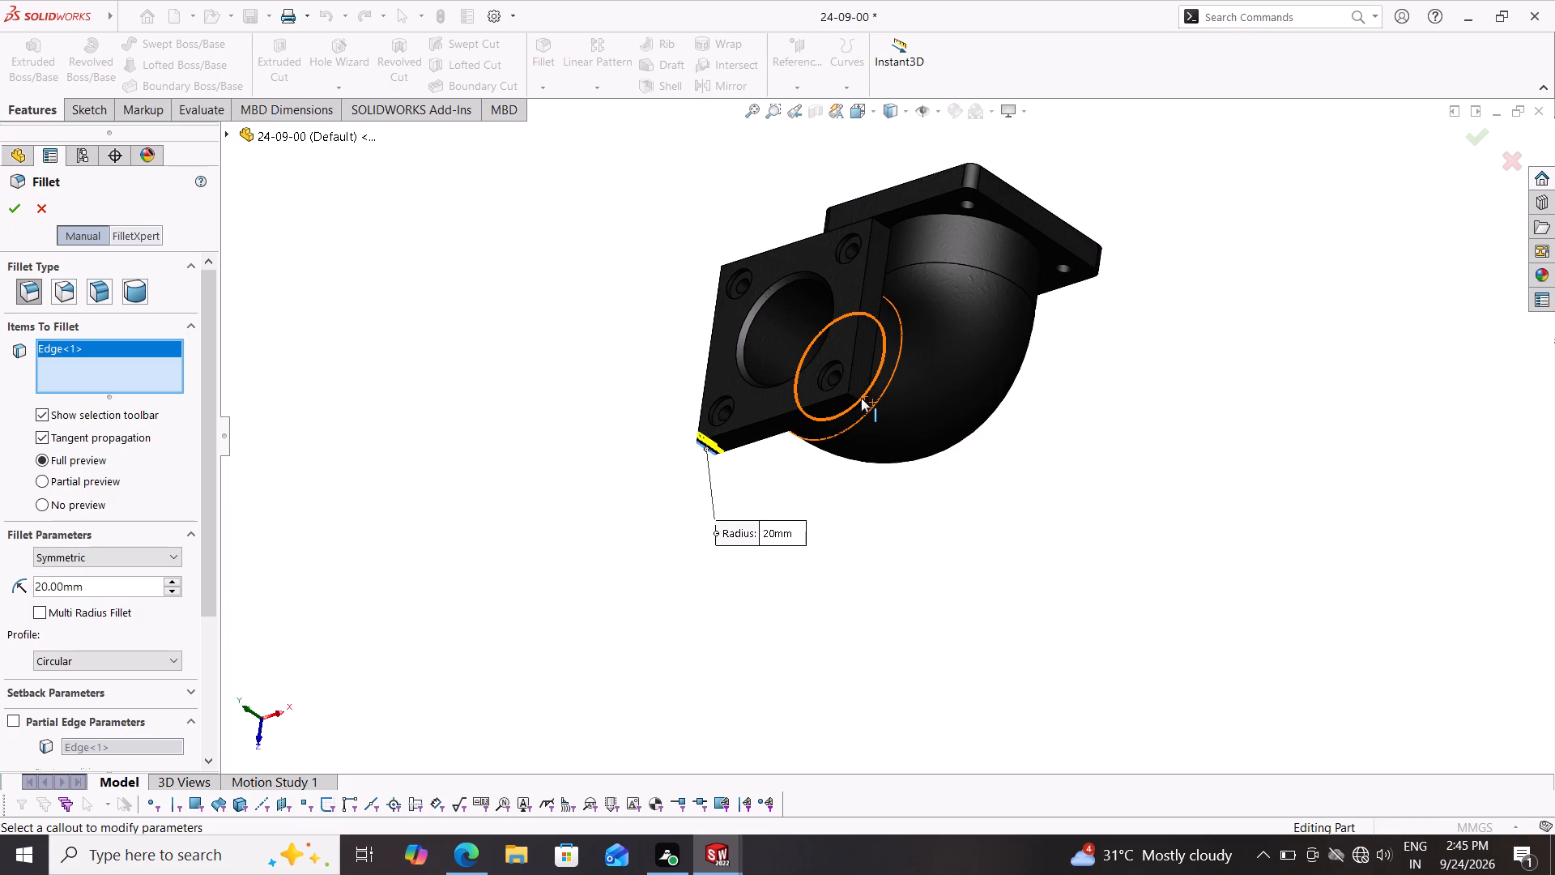
{"action": "middle_click_drag", "start_coordinate": [868, 596], "coordinate": [828, 508]}
{"action": "scroll", "coordinate": [828, 508], "scroll_direction": "down", "scroll_amount": 1}
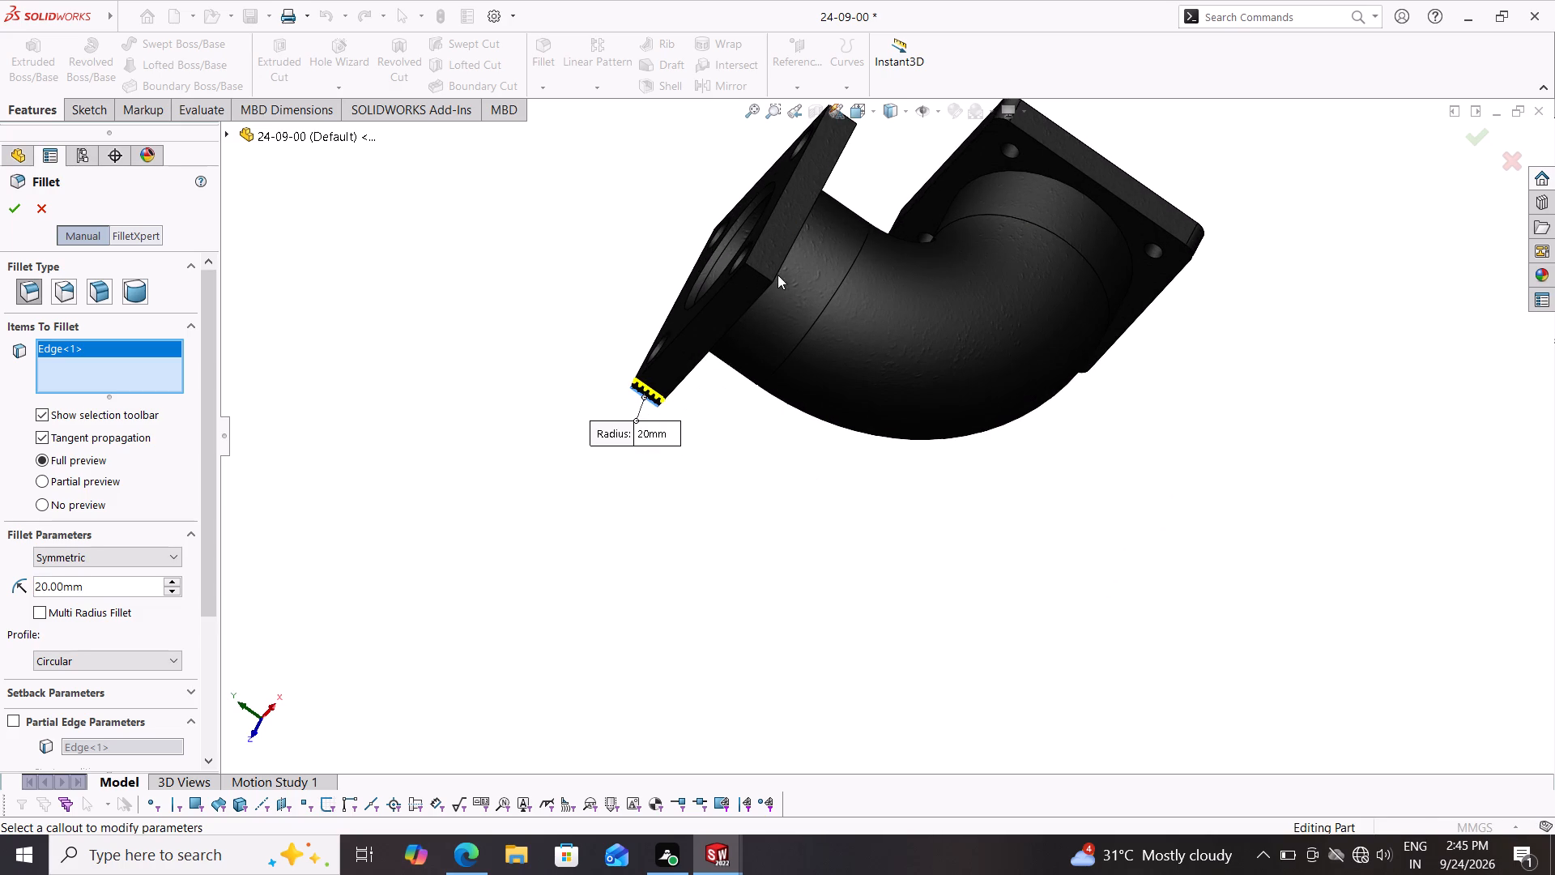
{"action": "left_click", "coordinate": [757, 270]}
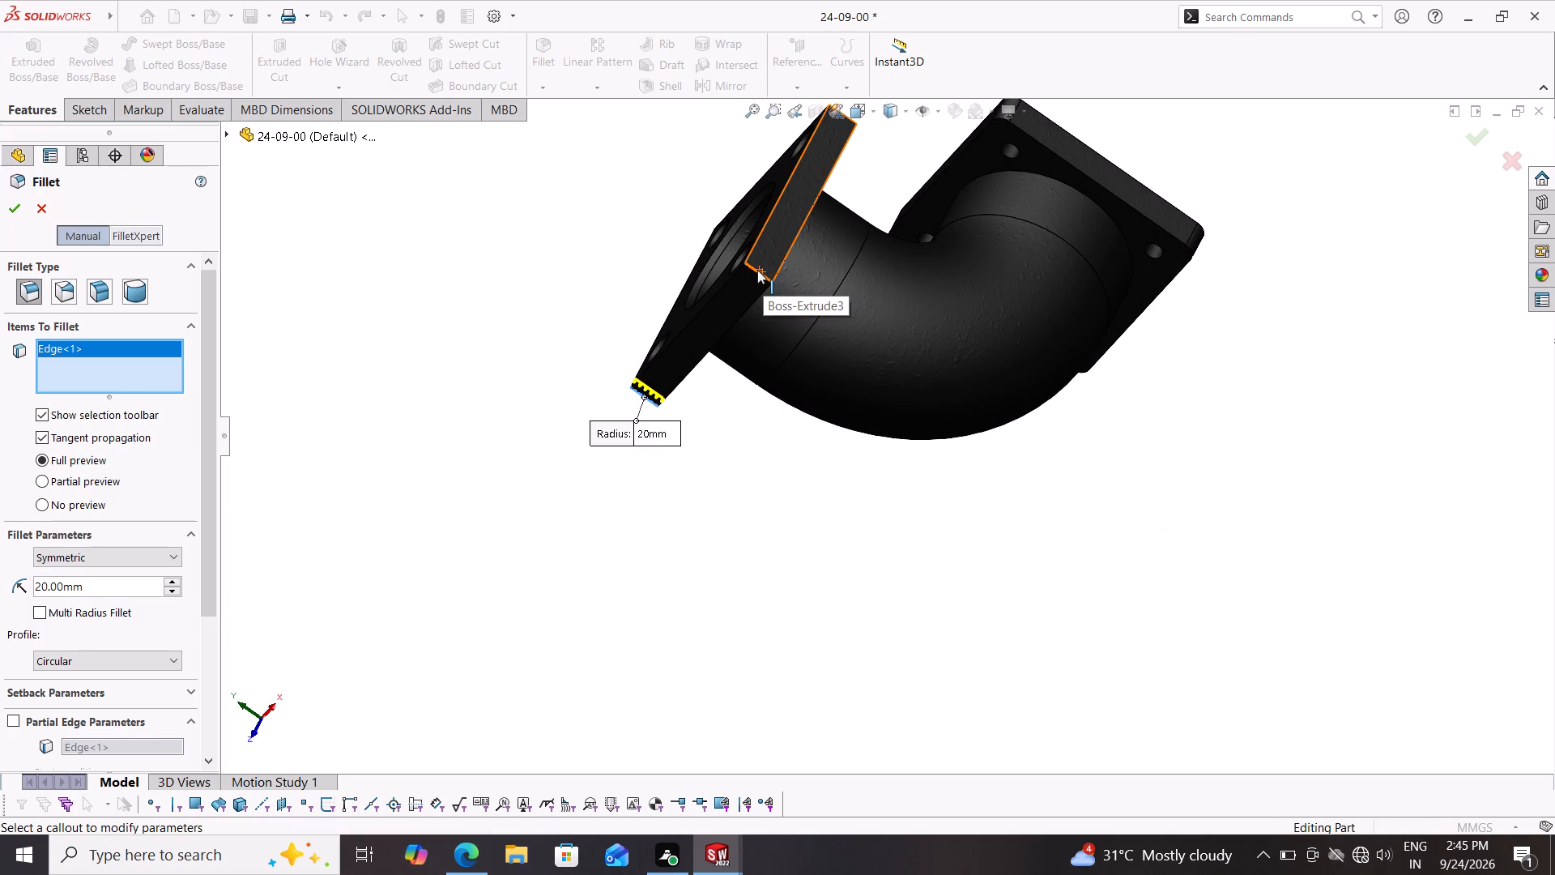
{"action": "middle_click_drag", "start_coordinate": [818, 558], "coordinate": [785, 719]}
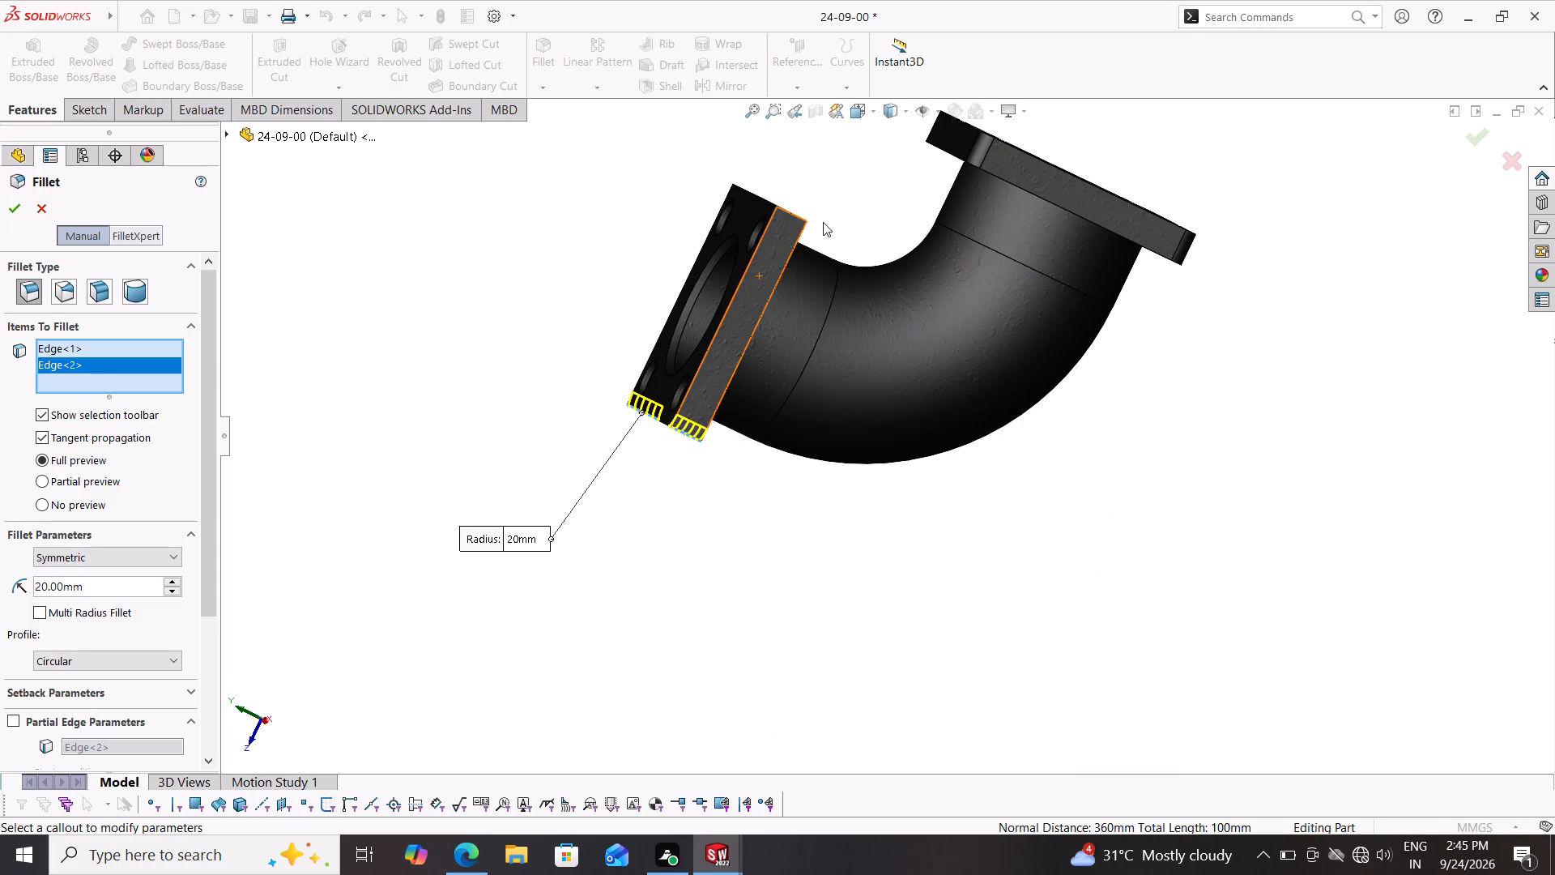
{"action": "middle_click_drag", "start_coordinate": [850, 187], "coordinate": [848, 367]}
{"action": "left_click", "coordinate": [801, 354]}
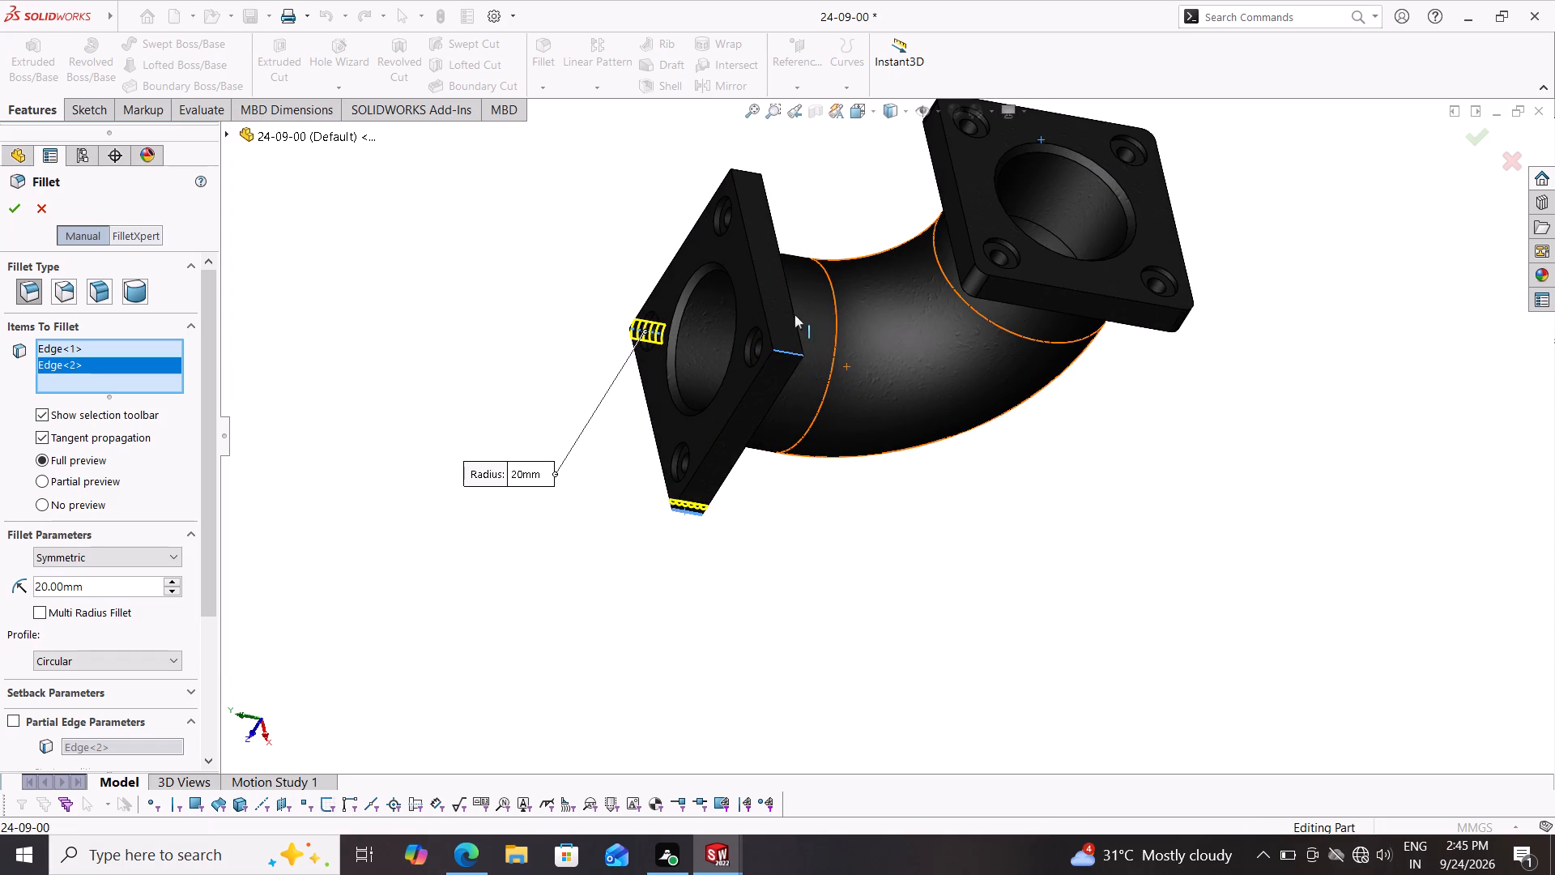
{"action": "middle_click_drag", "start_coordinate": [826, 234], "coordinate": [919, 459]}
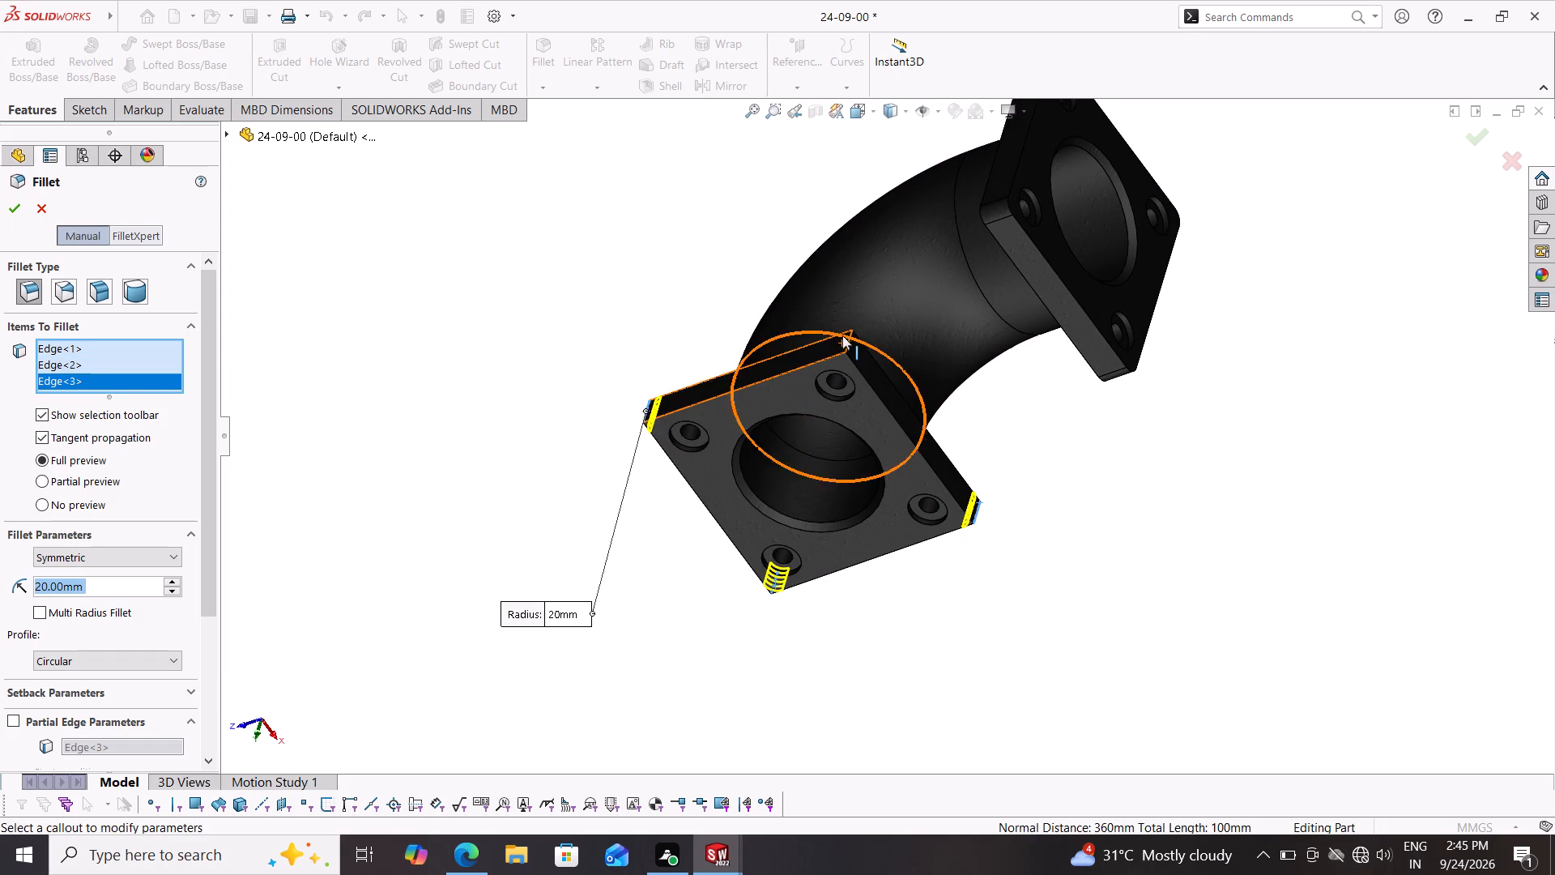
{"action": "left_click", "coordinate": [851, 343]}
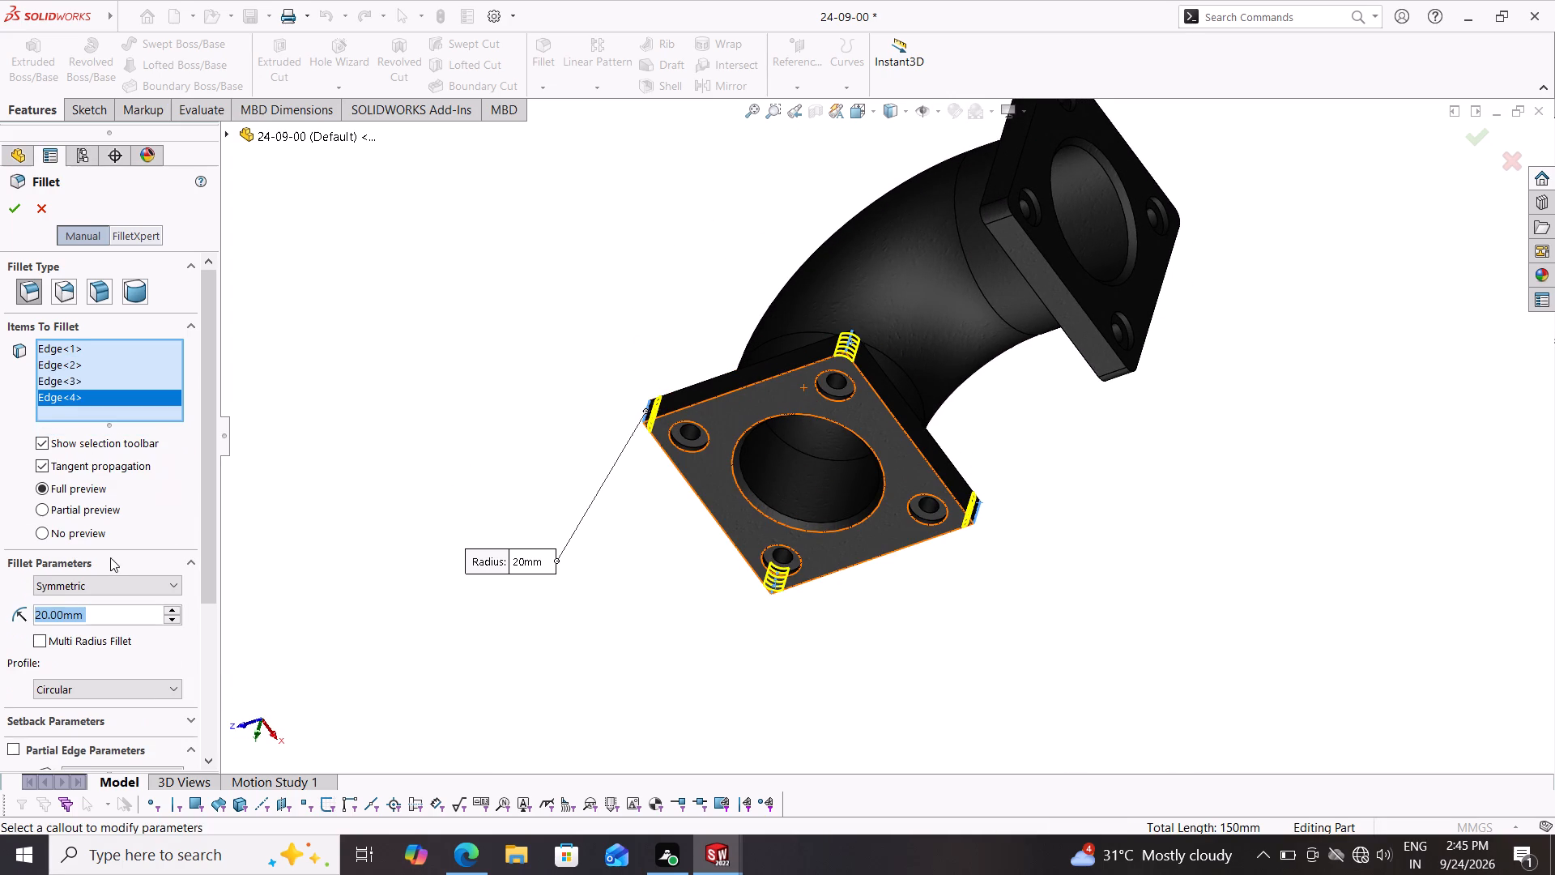
{"action": "left_click", "coordinate": [23, 202]}
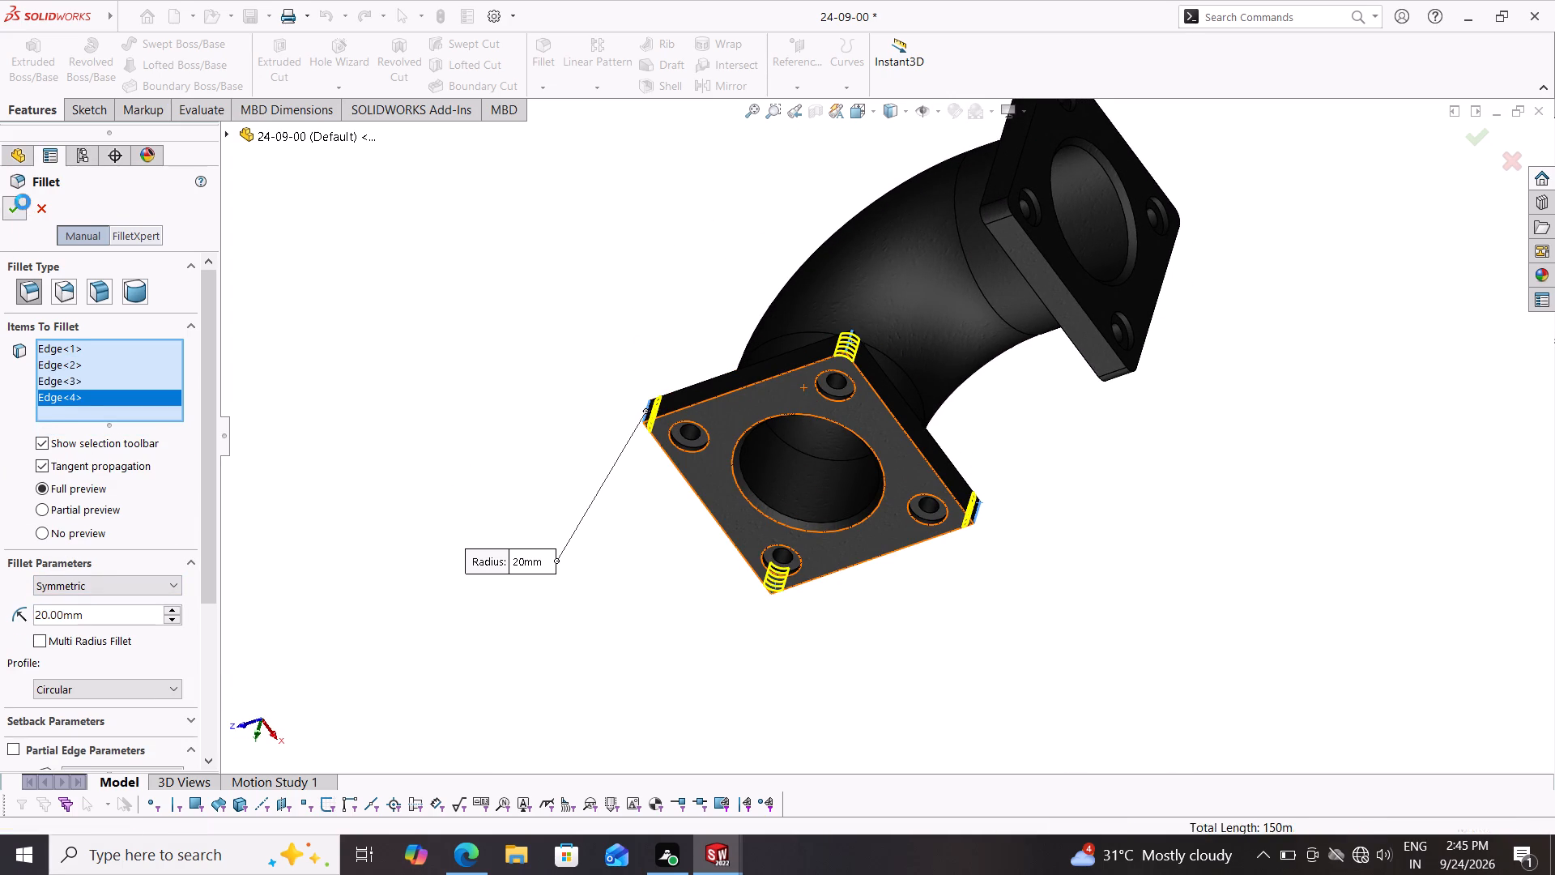
{"action": "middle_click_drag", "start_coordinate": [756, 598], "coordinate": [757, 510]}
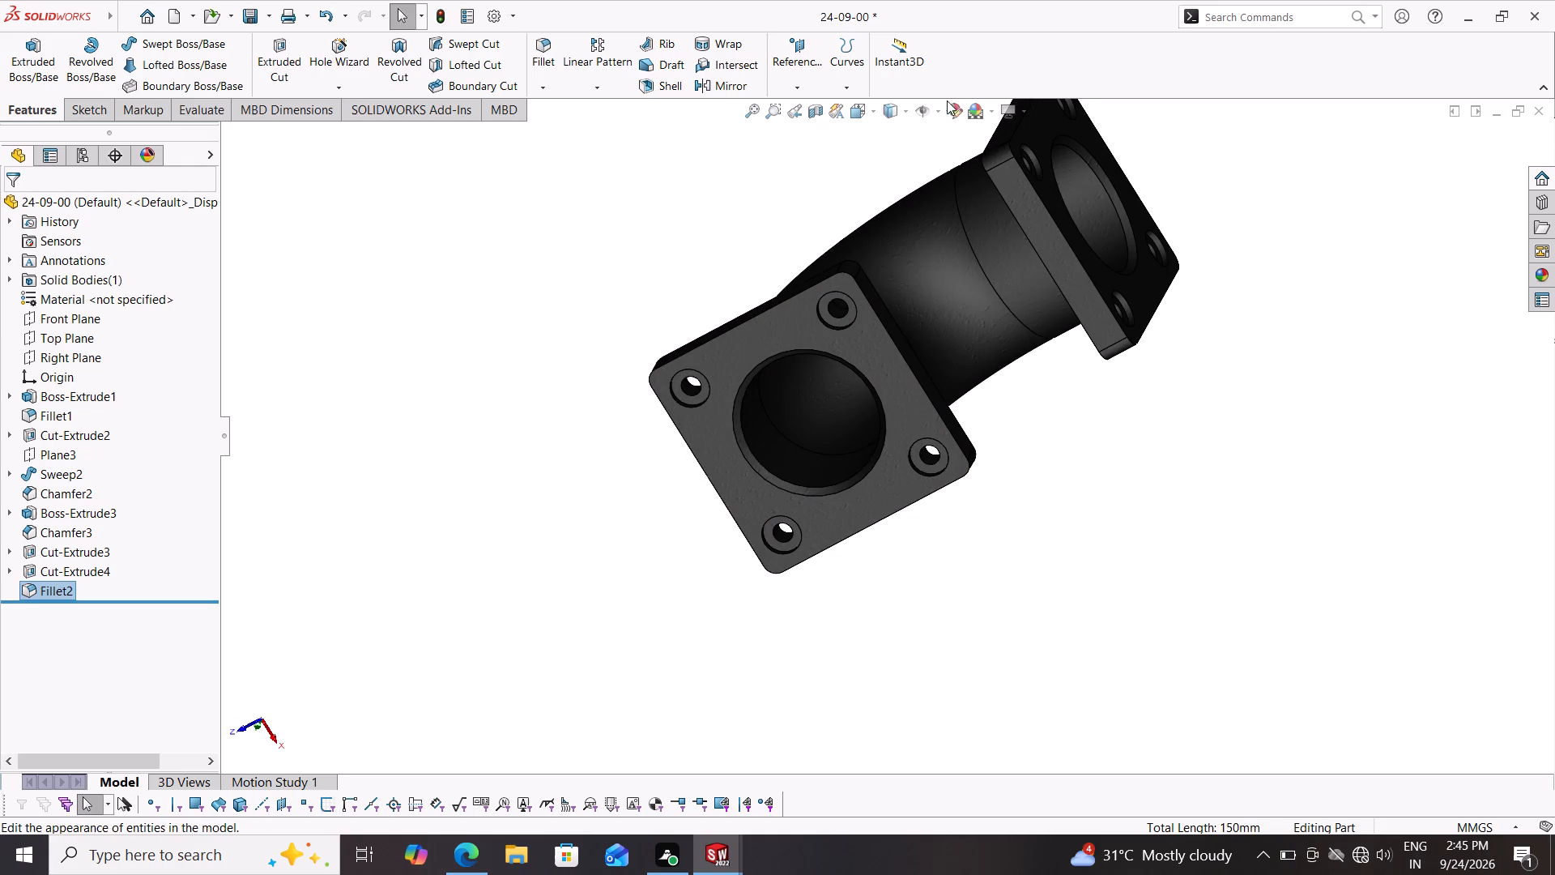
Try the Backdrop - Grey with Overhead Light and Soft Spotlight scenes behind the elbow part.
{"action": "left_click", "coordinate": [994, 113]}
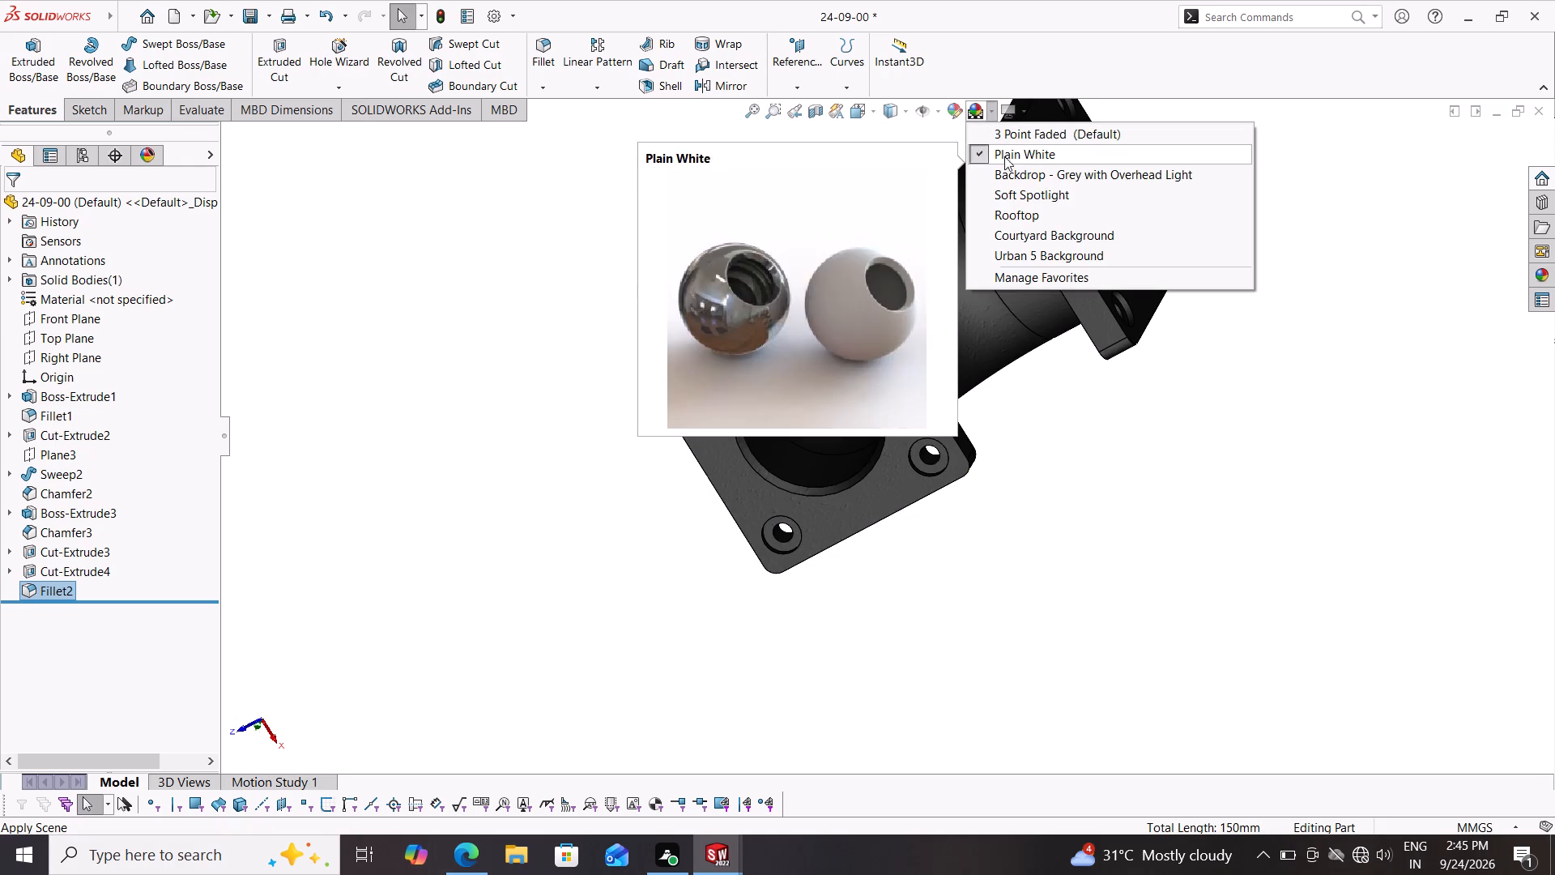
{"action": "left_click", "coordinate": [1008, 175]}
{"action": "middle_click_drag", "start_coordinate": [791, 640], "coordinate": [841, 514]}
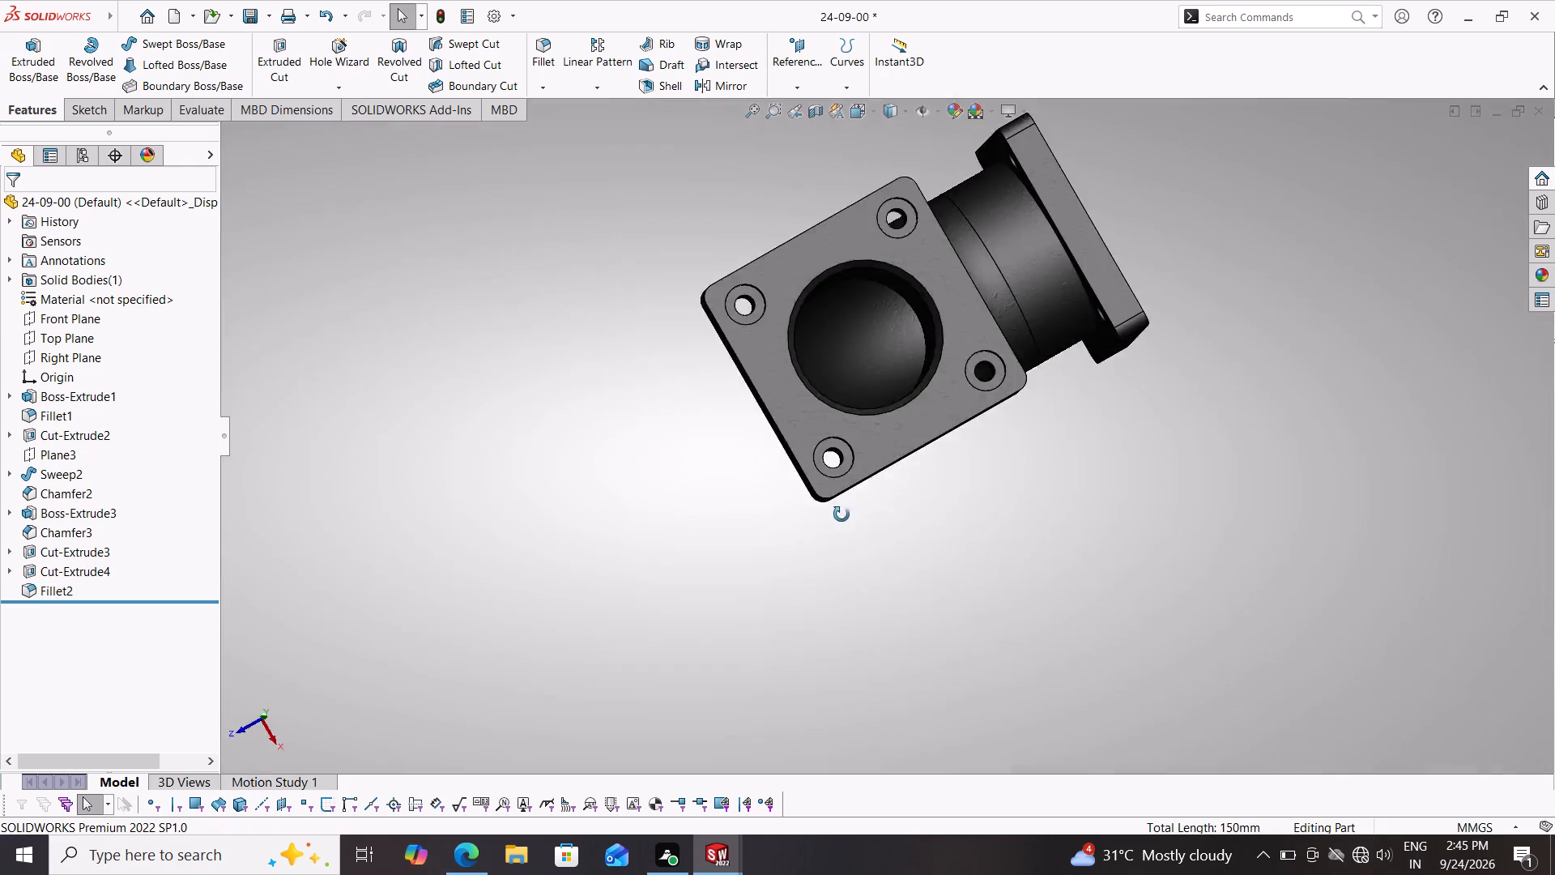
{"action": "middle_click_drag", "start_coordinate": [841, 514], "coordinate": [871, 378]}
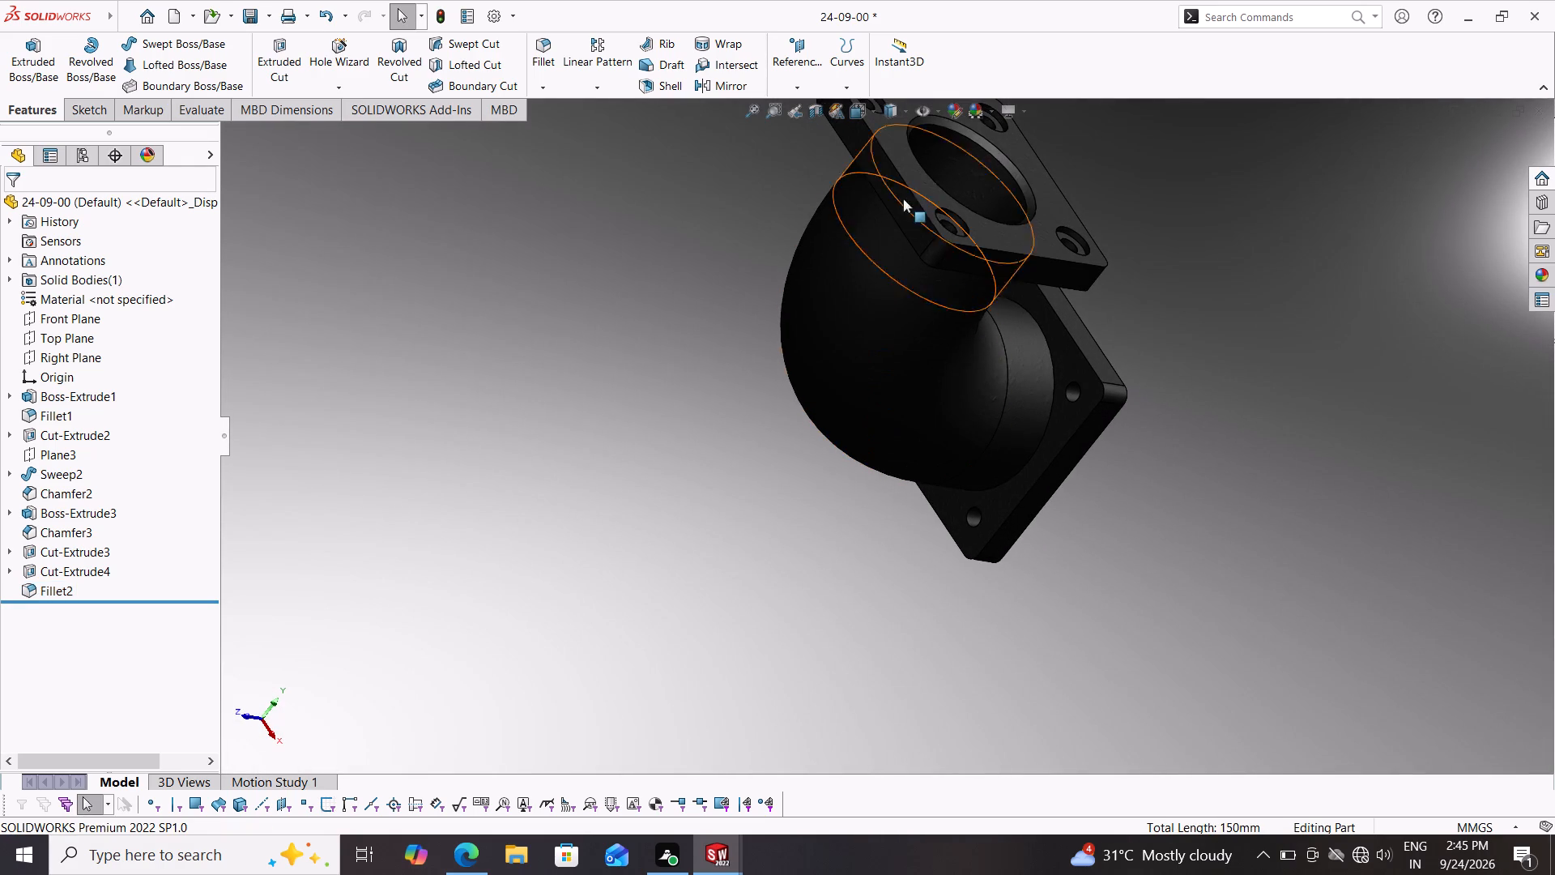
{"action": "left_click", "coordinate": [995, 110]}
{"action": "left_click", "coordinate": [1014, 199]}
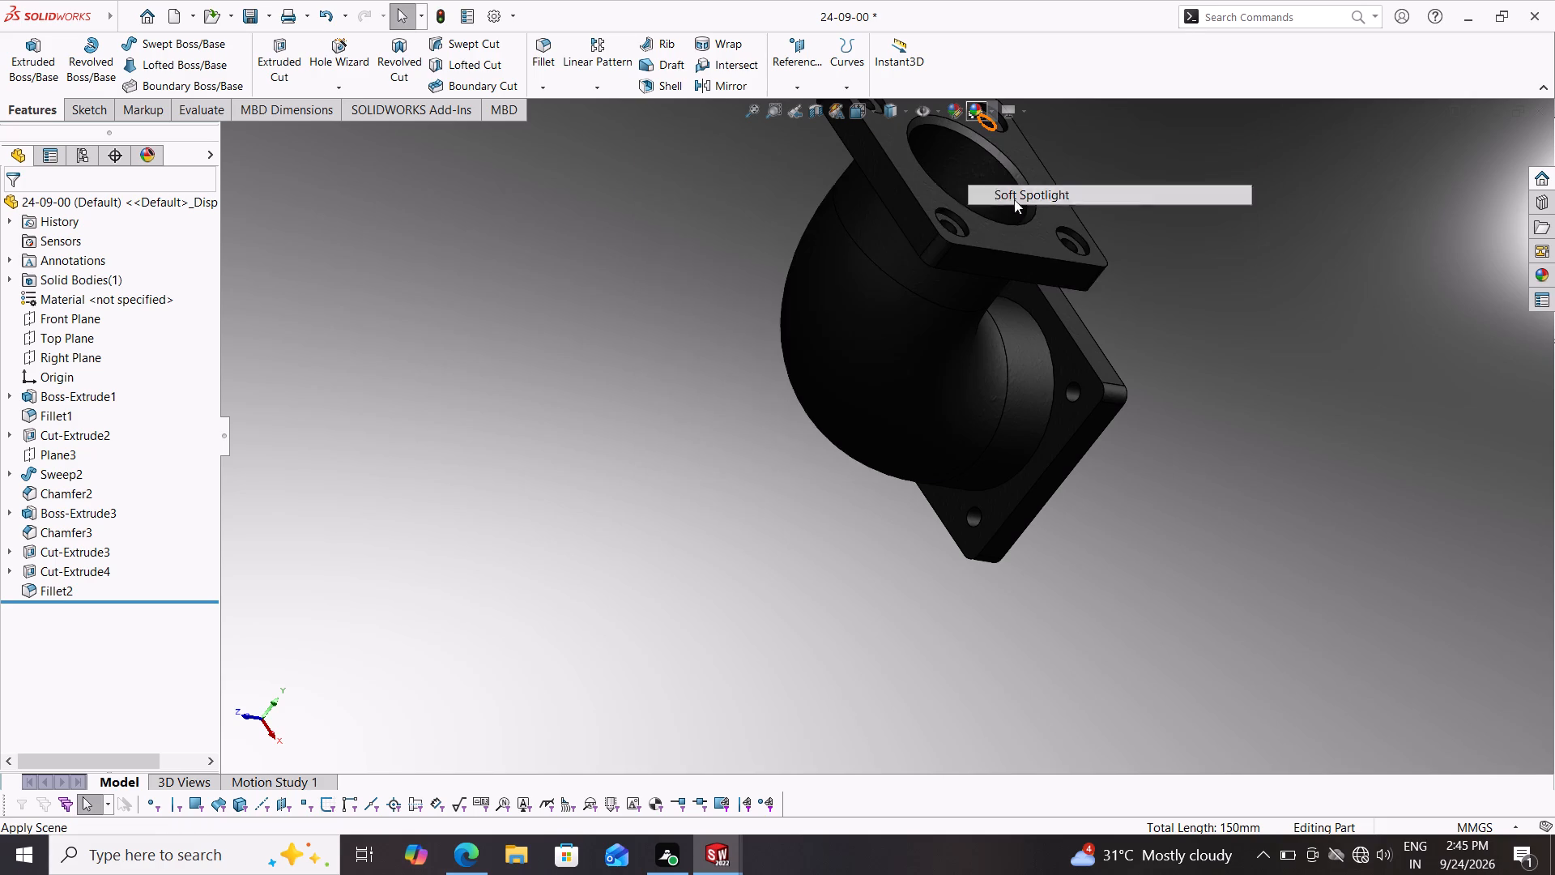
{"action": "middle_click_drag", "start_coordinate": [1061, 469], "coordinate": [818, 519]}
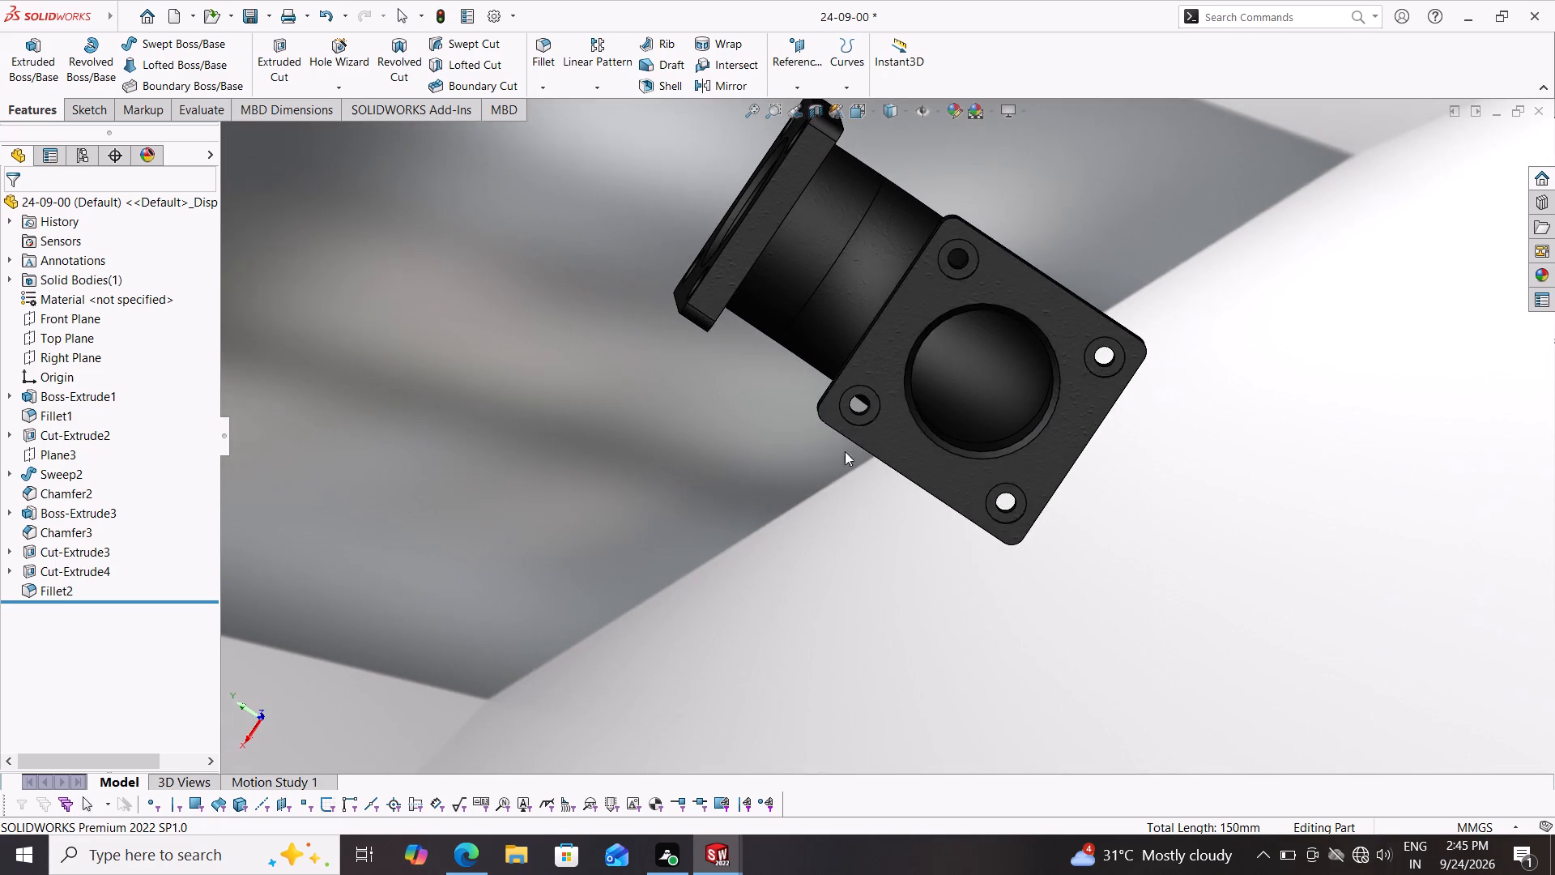
Apply the 3 Point Faded scene to the part's background.
{"action": "left_click", "coordinate": [995, 110]}
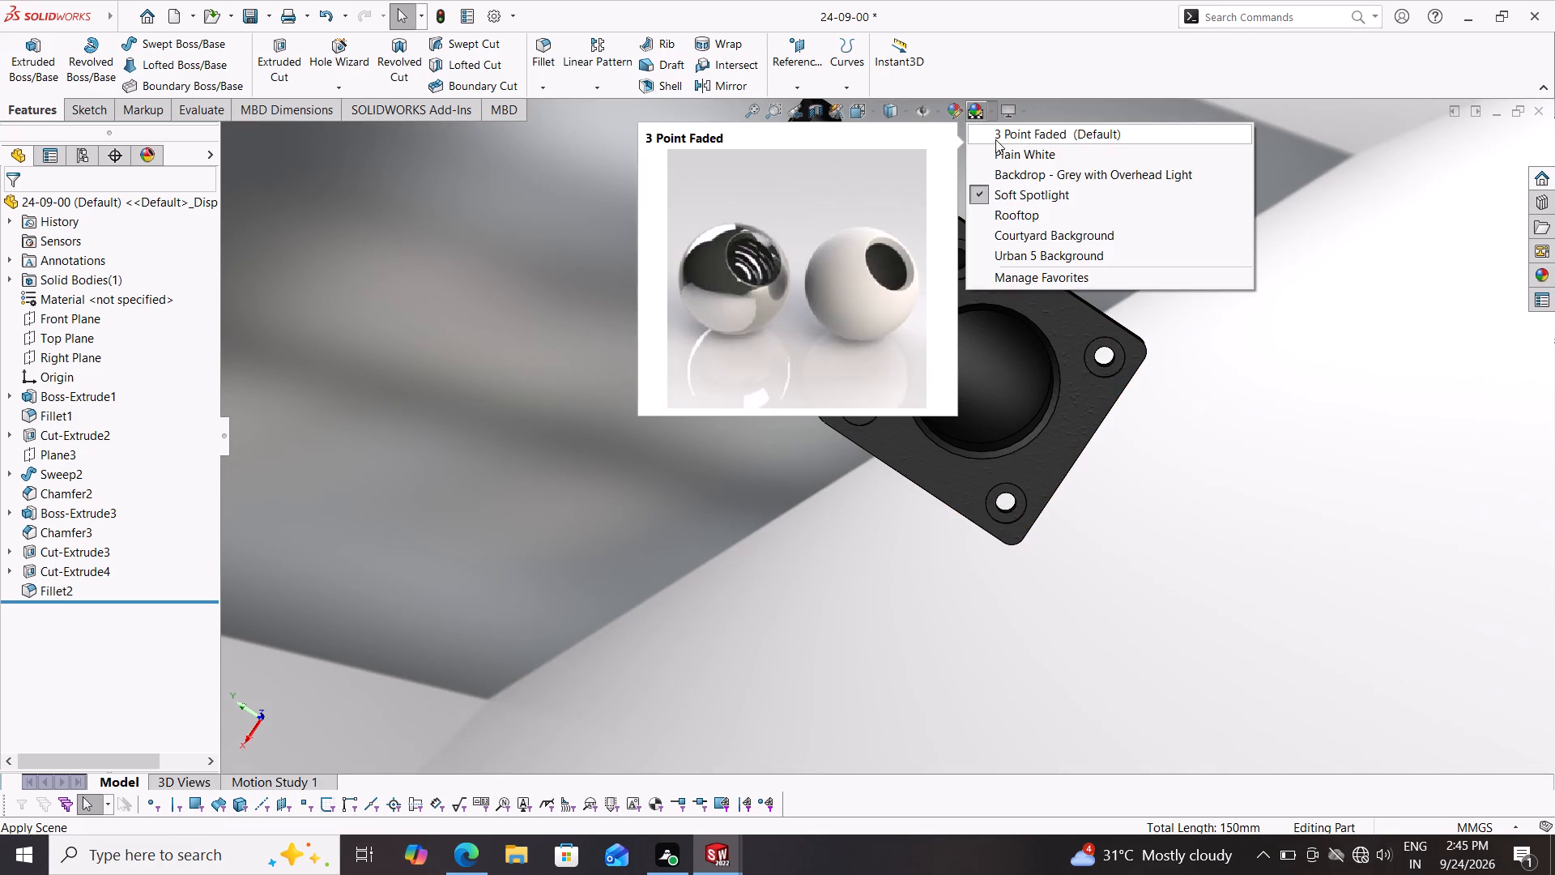
{"action": "left_click", "coordinate": [995, 139]}
{"action": "middle_click_drag", "start_coordinate": [823, 482], "coordinate": [984, 249]}
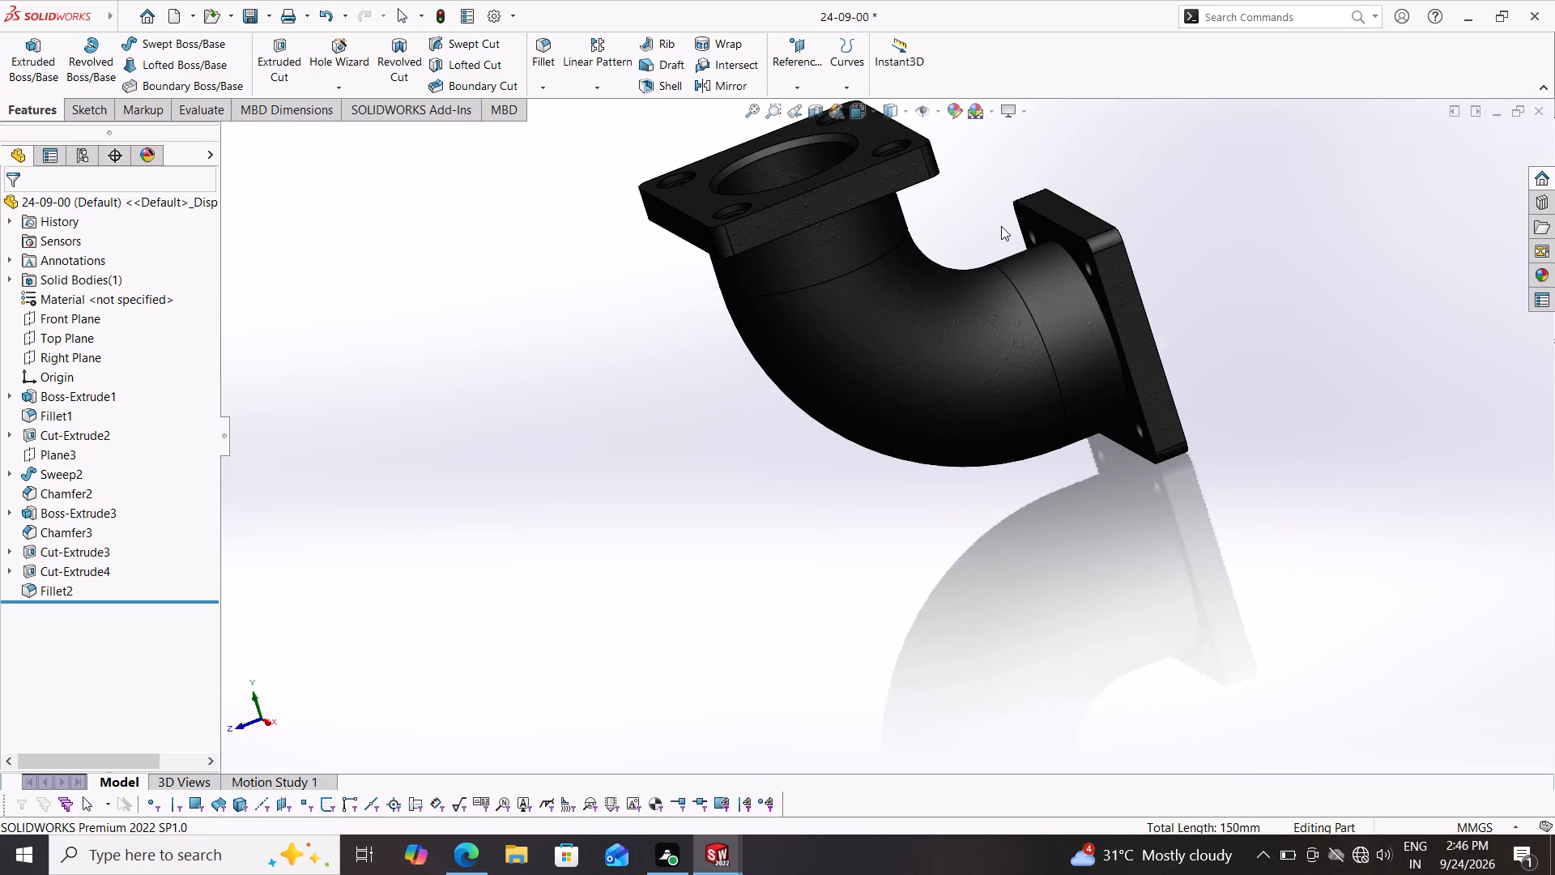
Apply the candy apple red painted appearance to the whole elbow part.
{"action": "scroll", "coordinate": [1007, 262], "scroll_direction": "down", "scroll_amount": 3}
{"action": "scroll", "coordinate": [1003, 348], "scroll_direction": "up", "scroll_amount": 5}
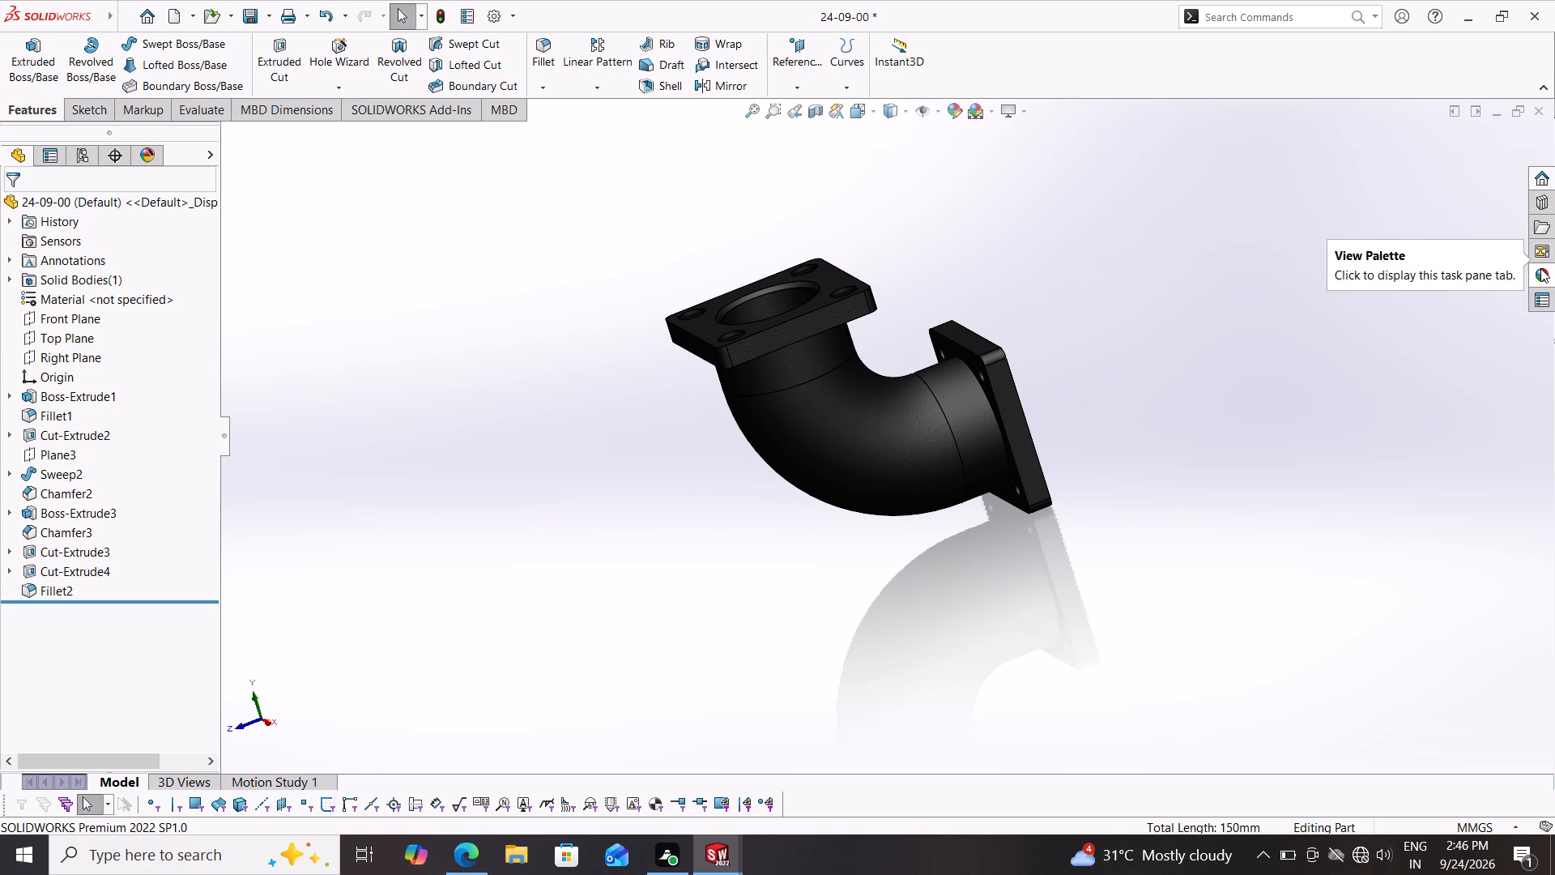
{"action": "left_click", "coordinate": [1540, 268]}
{"action": "scroll", "coordinate": [1461, 647], "scroll_direction": "down", "scroll_amount": 2}
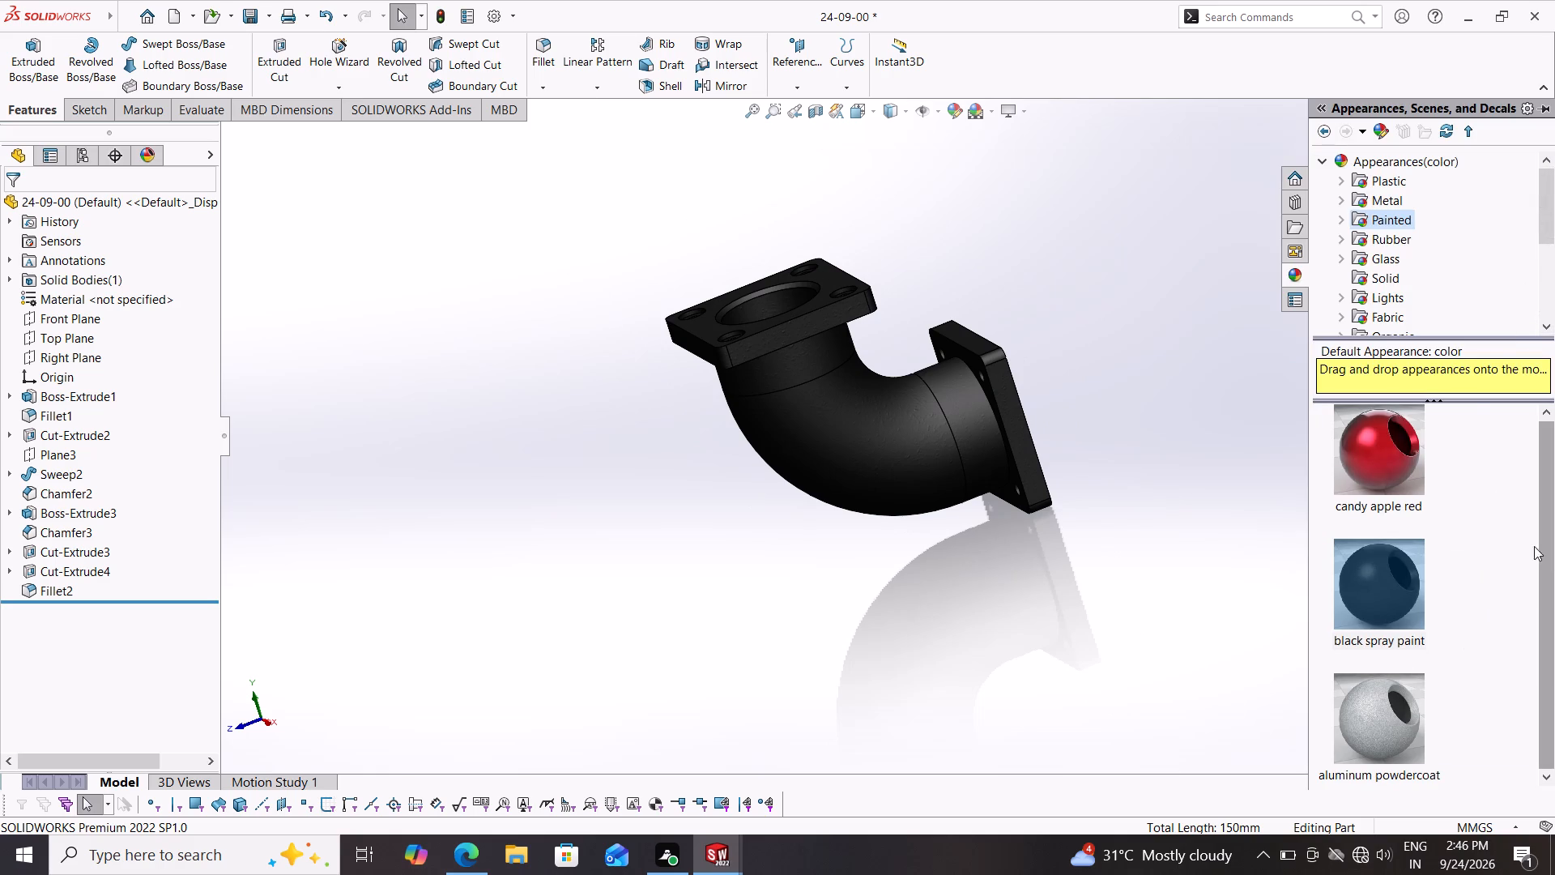
{"action": "scroll", "coordinate": [1430, 610], "scroll_direction": "down", "scroll_amount": 2}
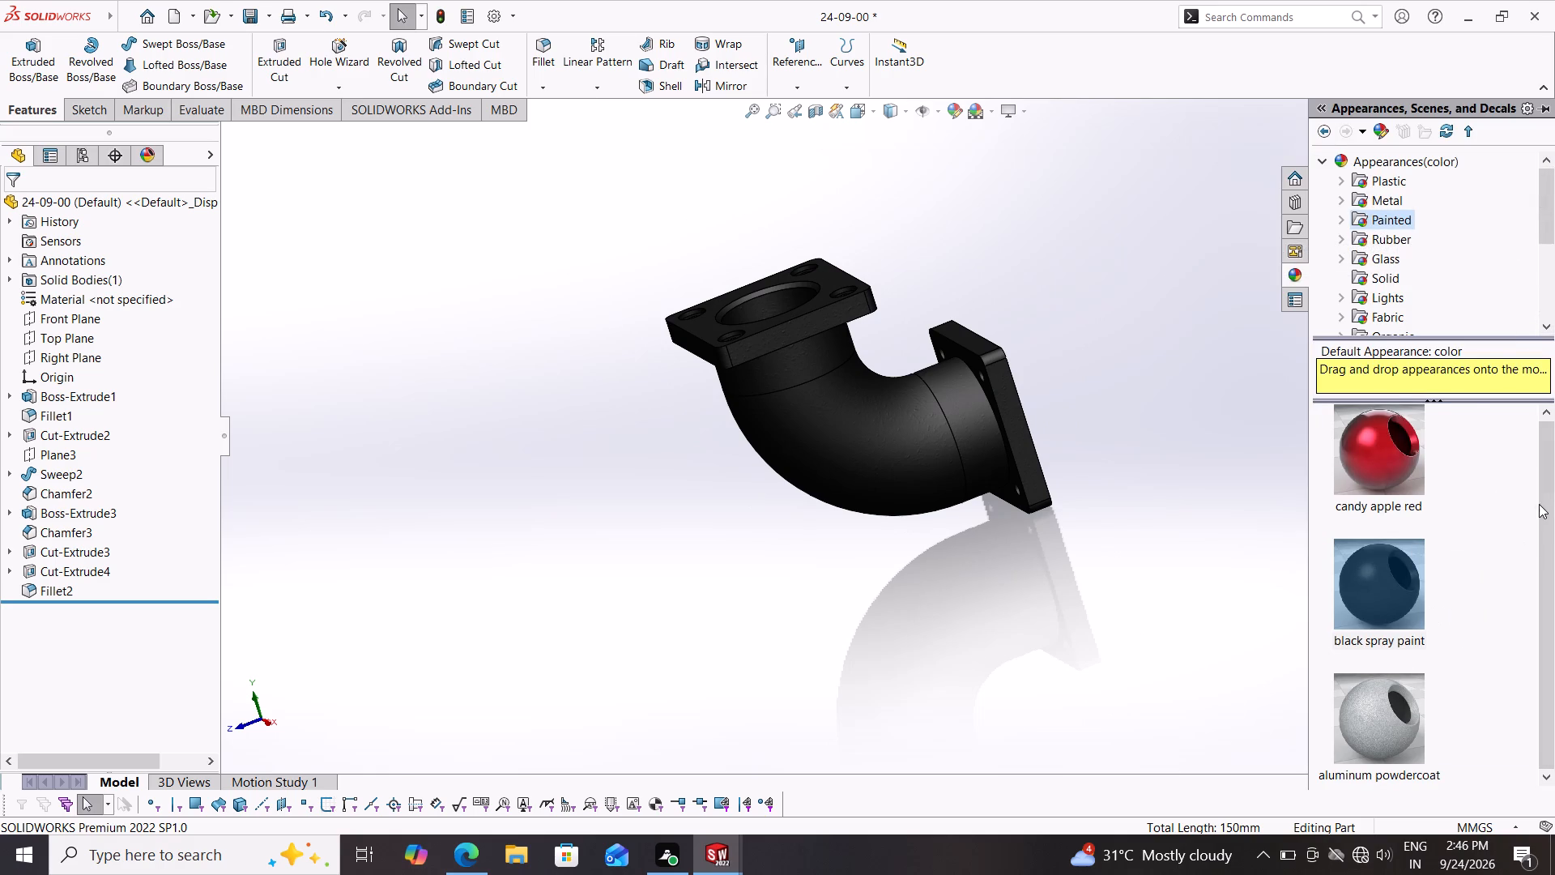
{"action": "left_click_drag", "start_coordinate": [1544, 496], "coordinate": [1537, 585]}
{"action": "scroll", "coordinate": [1404, 597], "scroll_direction": "up", "scroll_amount": 2}
{"action": "scroll", "coordinate": [1404, 597], "scroll_direction": "down", "scroll_amount": 3}
{"action": "scroll", "coordinate": [1396, 583], "scroll_direction": "up", "scroll_amount": 2}
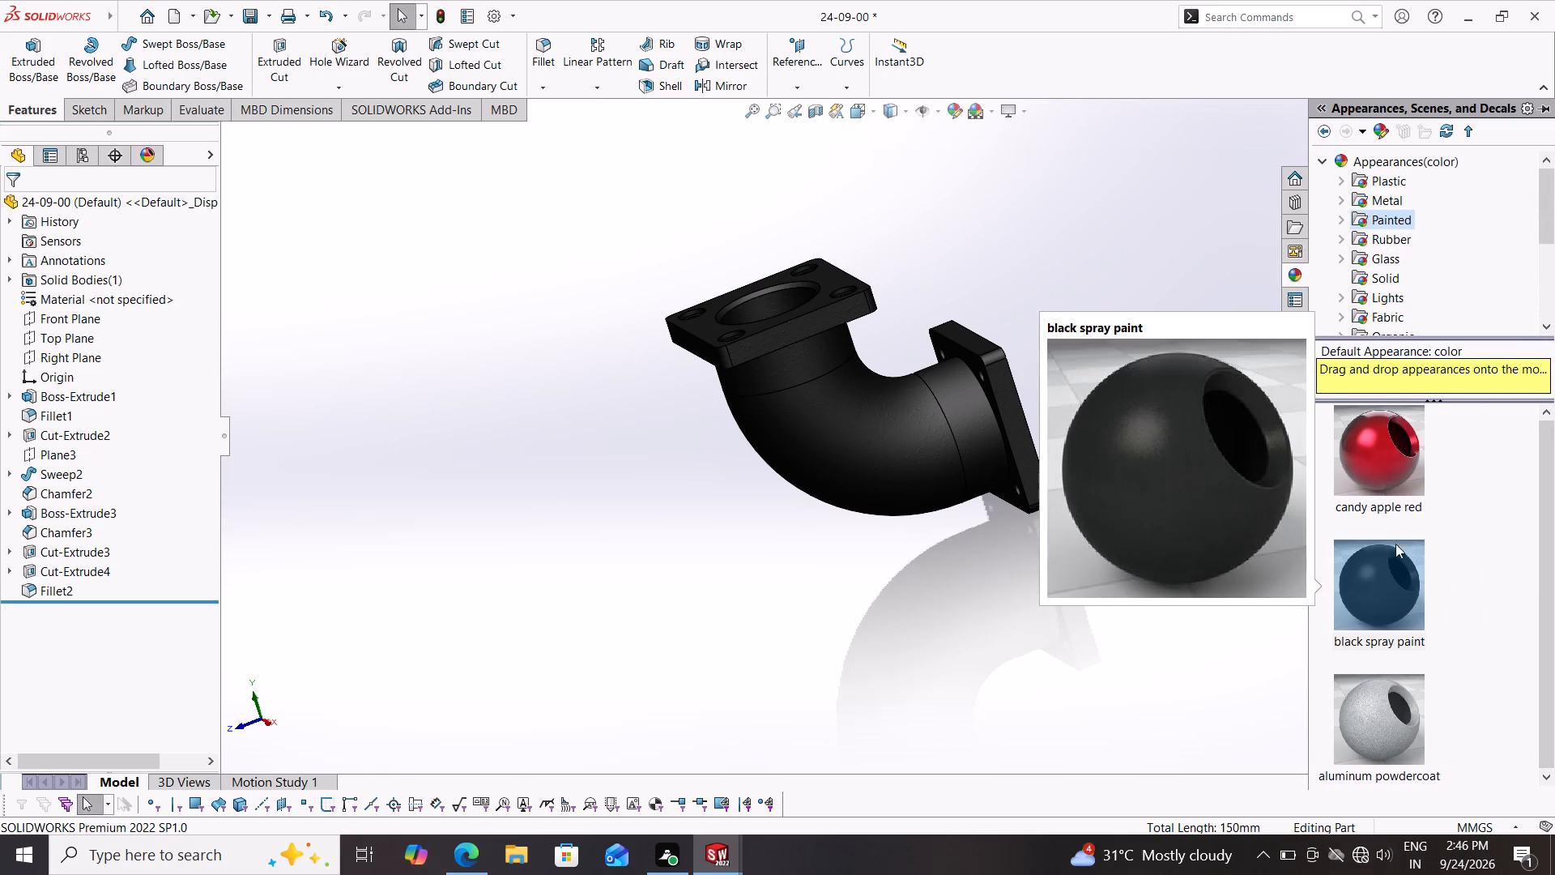
{"action": "left_click_drag", "start_coordinate": [1408, 452], "coordinate": [963, 433]}
{"action": "left_click", "coordinate": [982, 429]}
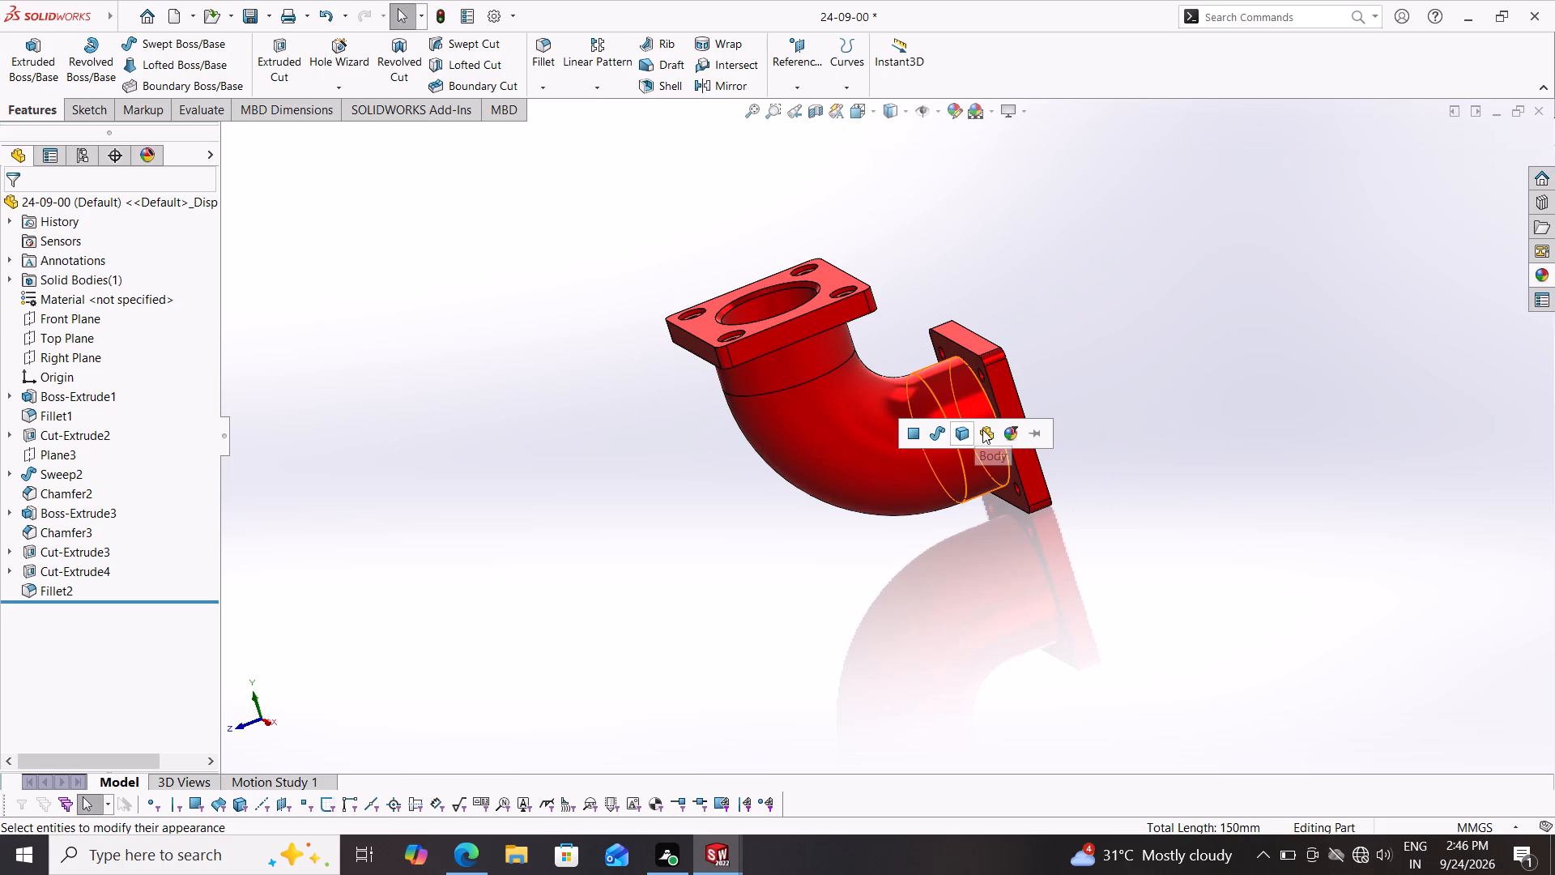
Check the recoloured elbow from several sides and save the part.
{"action": "middle_click_drag", "start_coordinate": [1176, 502], "coordinate": [1004, 366]}
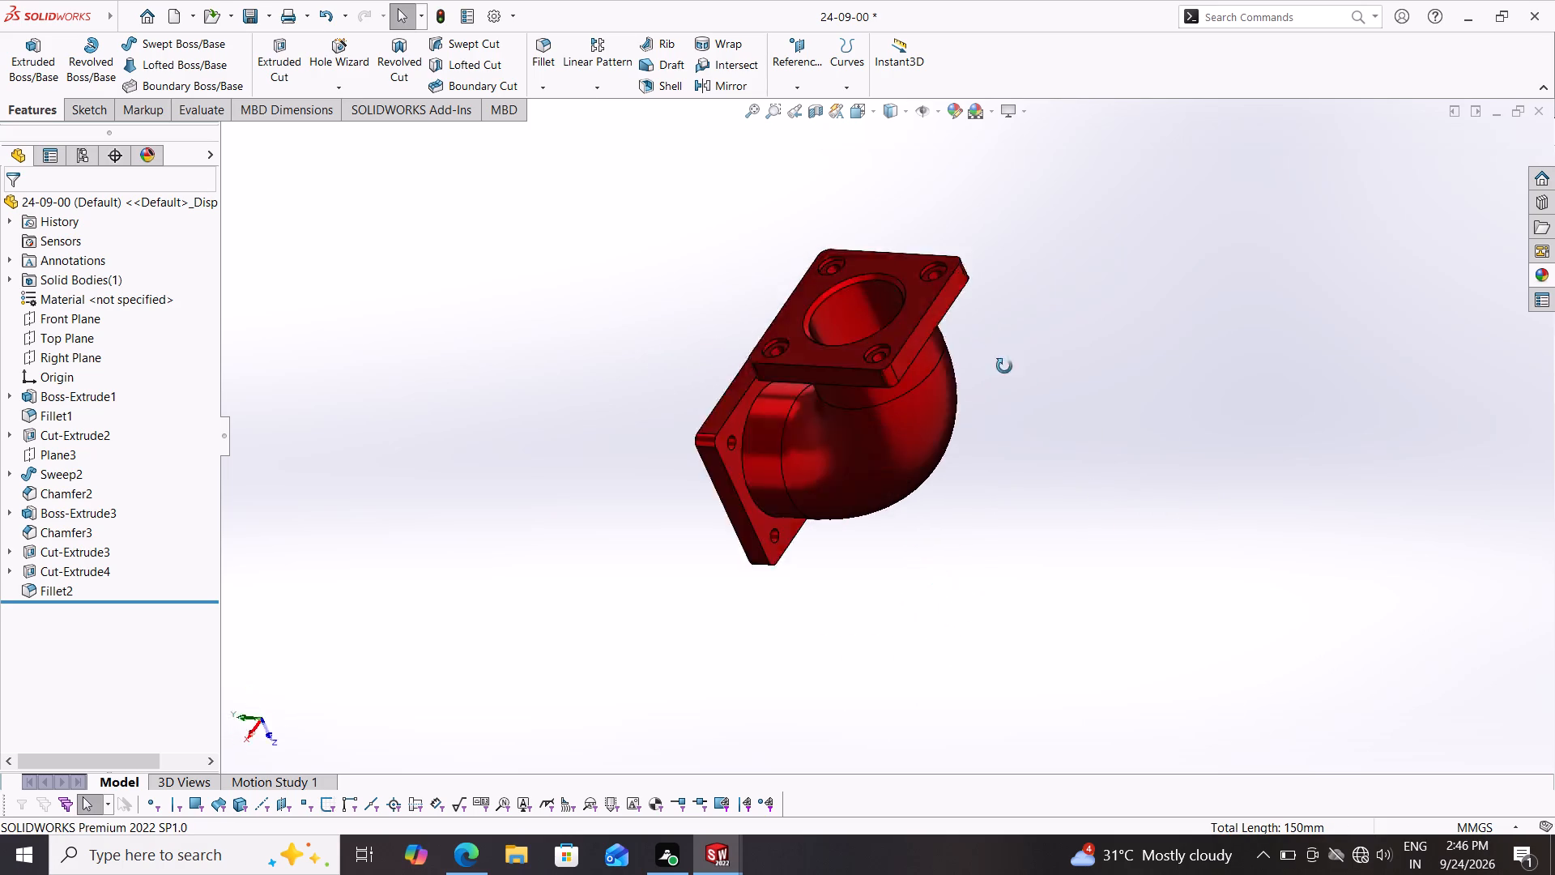
{"action": "middle_click_drag", "start_coordinate": [1004, 366], "coordinate": [1253, 228]}
{"action": "middle_click_drag", "start_coordinate": [994, 557], "coordinate": [1025, 382]}
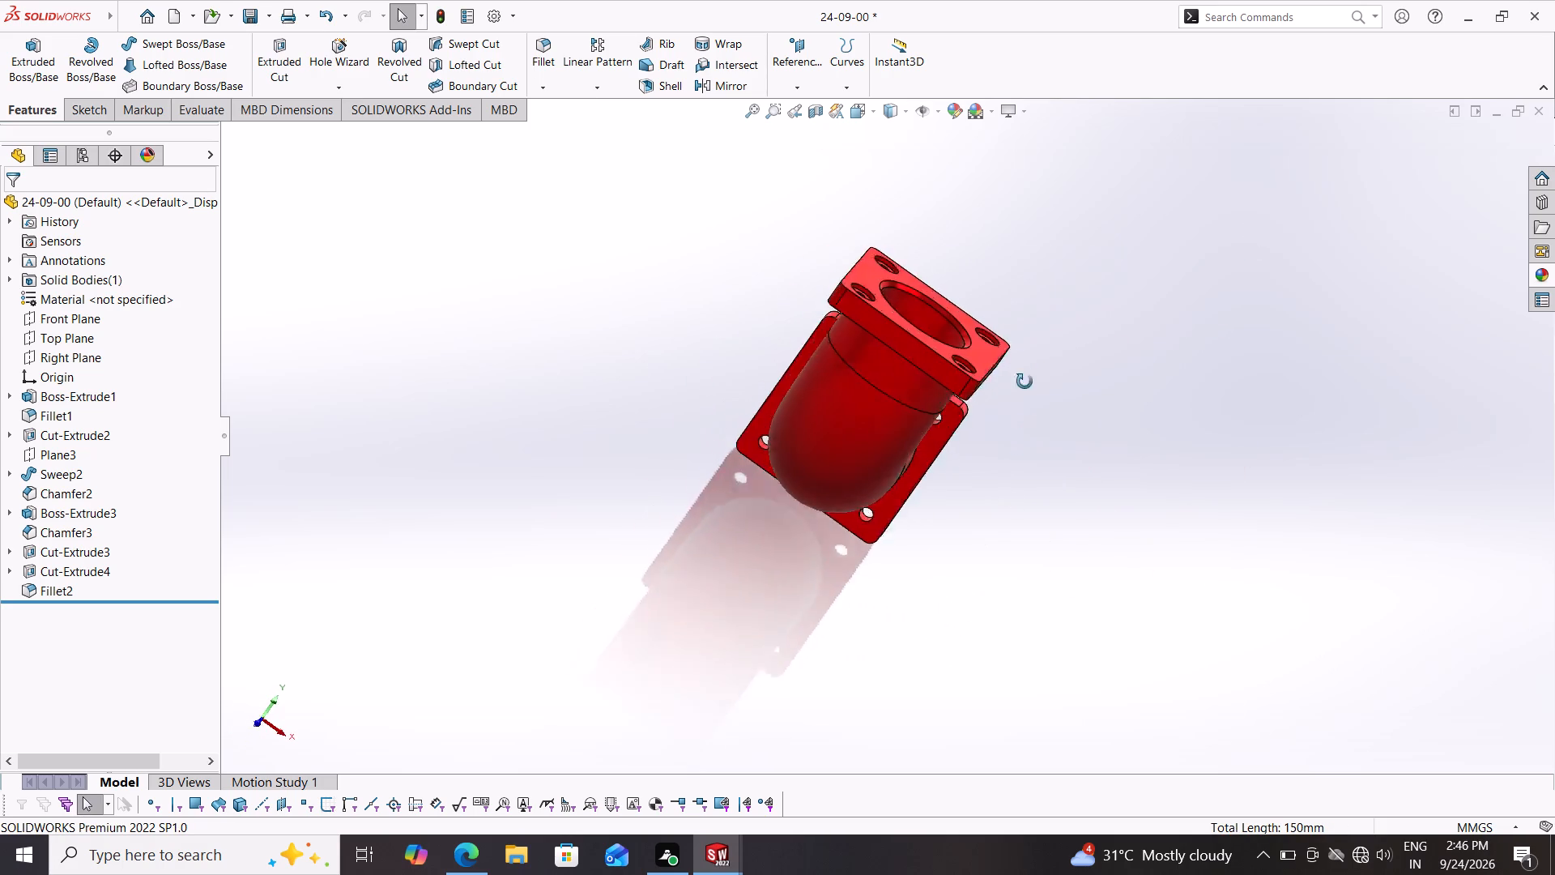
{"action": "middle_click_drag", "start_coordinate": [1025, 382], "coordinate": [789, 668]}
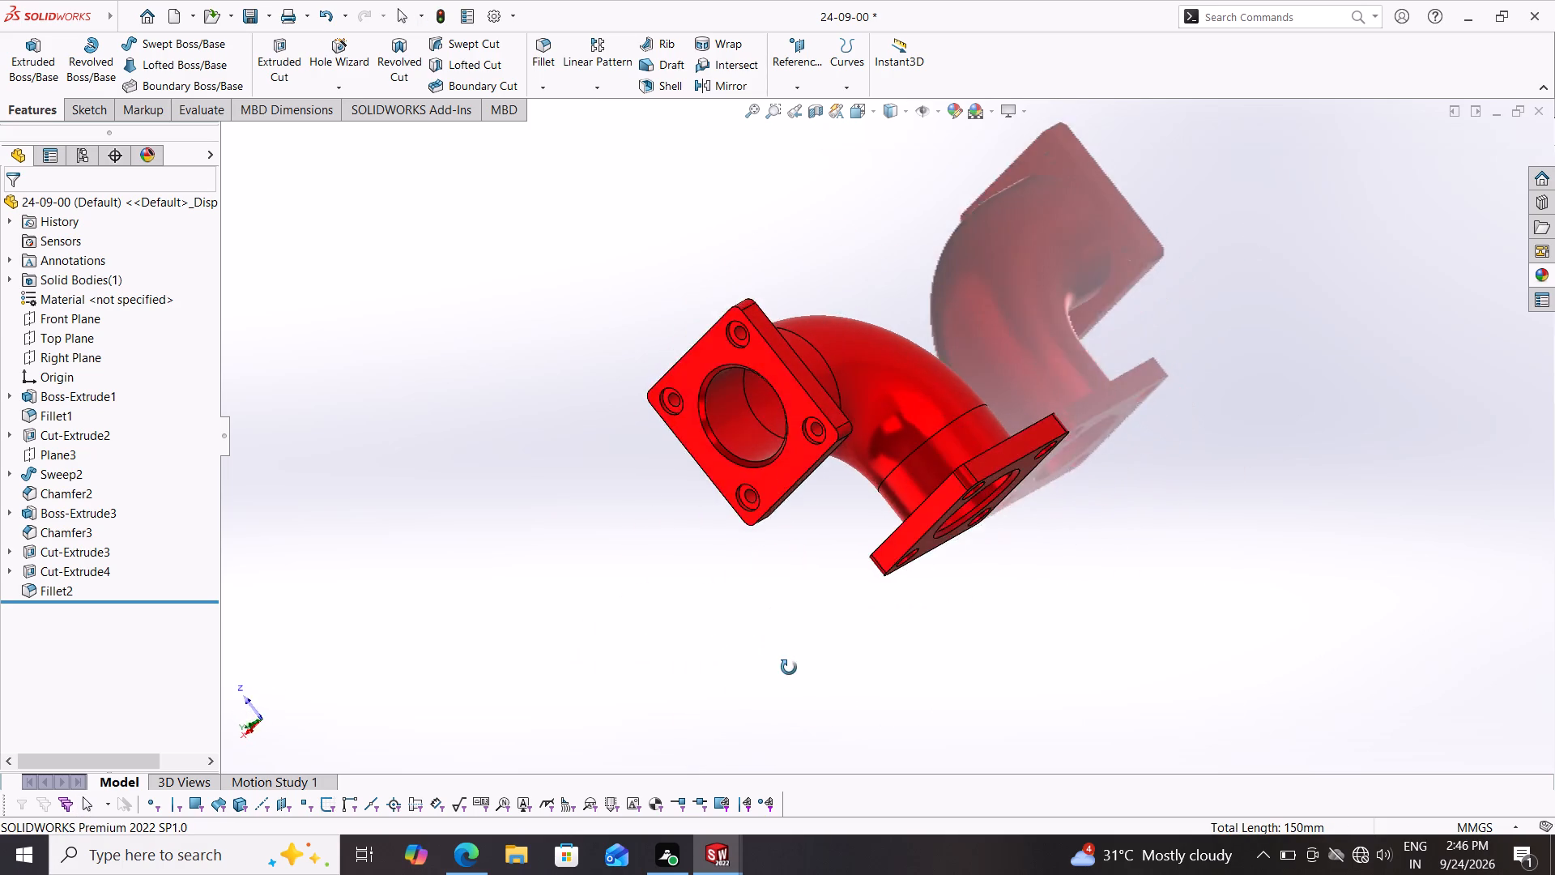
{"action": "middle_click_drag", "start_coordinate": [789, 668], "coordinate": [935, 262]}
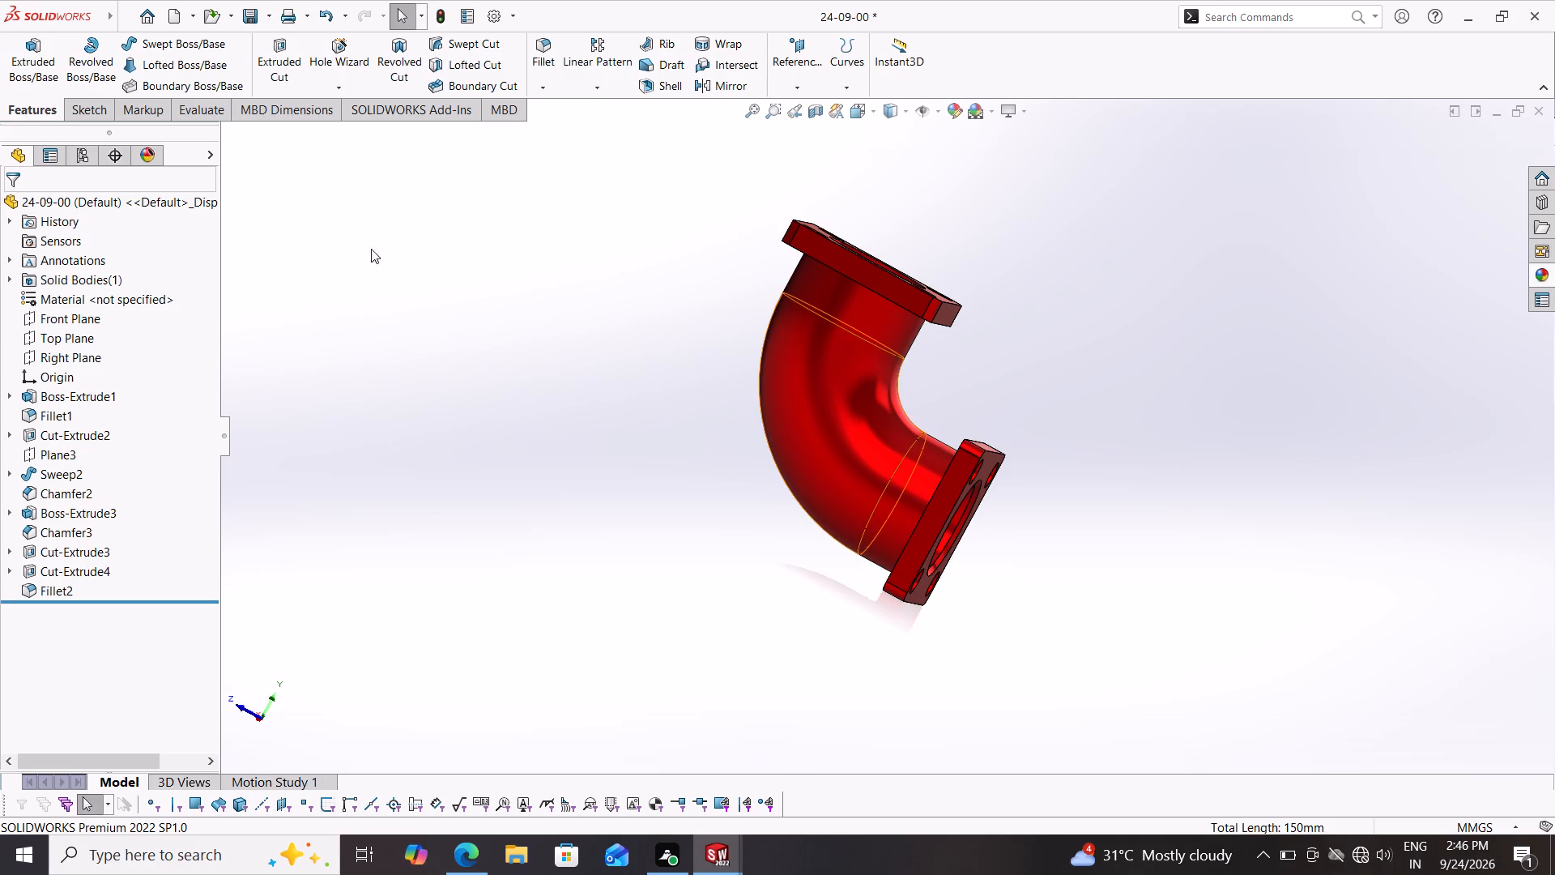
{"action": "left_click", "coordinate": [268, 19]}
{"action": "left_click", "coordinate": [280, 44]}
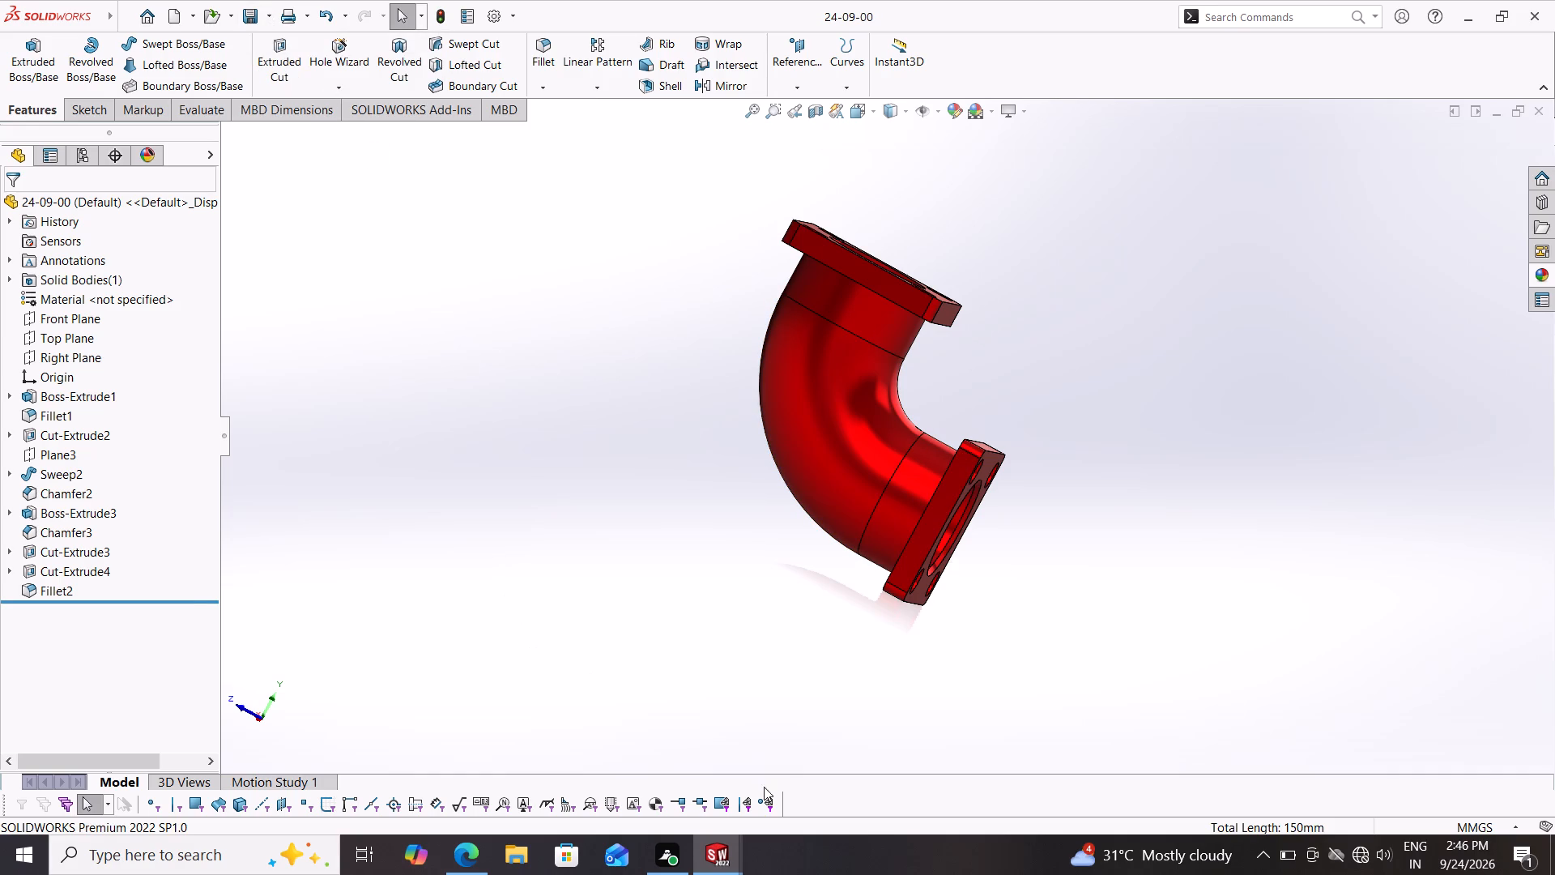
In the elbow's drawing, set the isometric view to Shaded With Edges and move it further right on the sheet.
{"action": "left_click", "coordinate": [708, 846]}
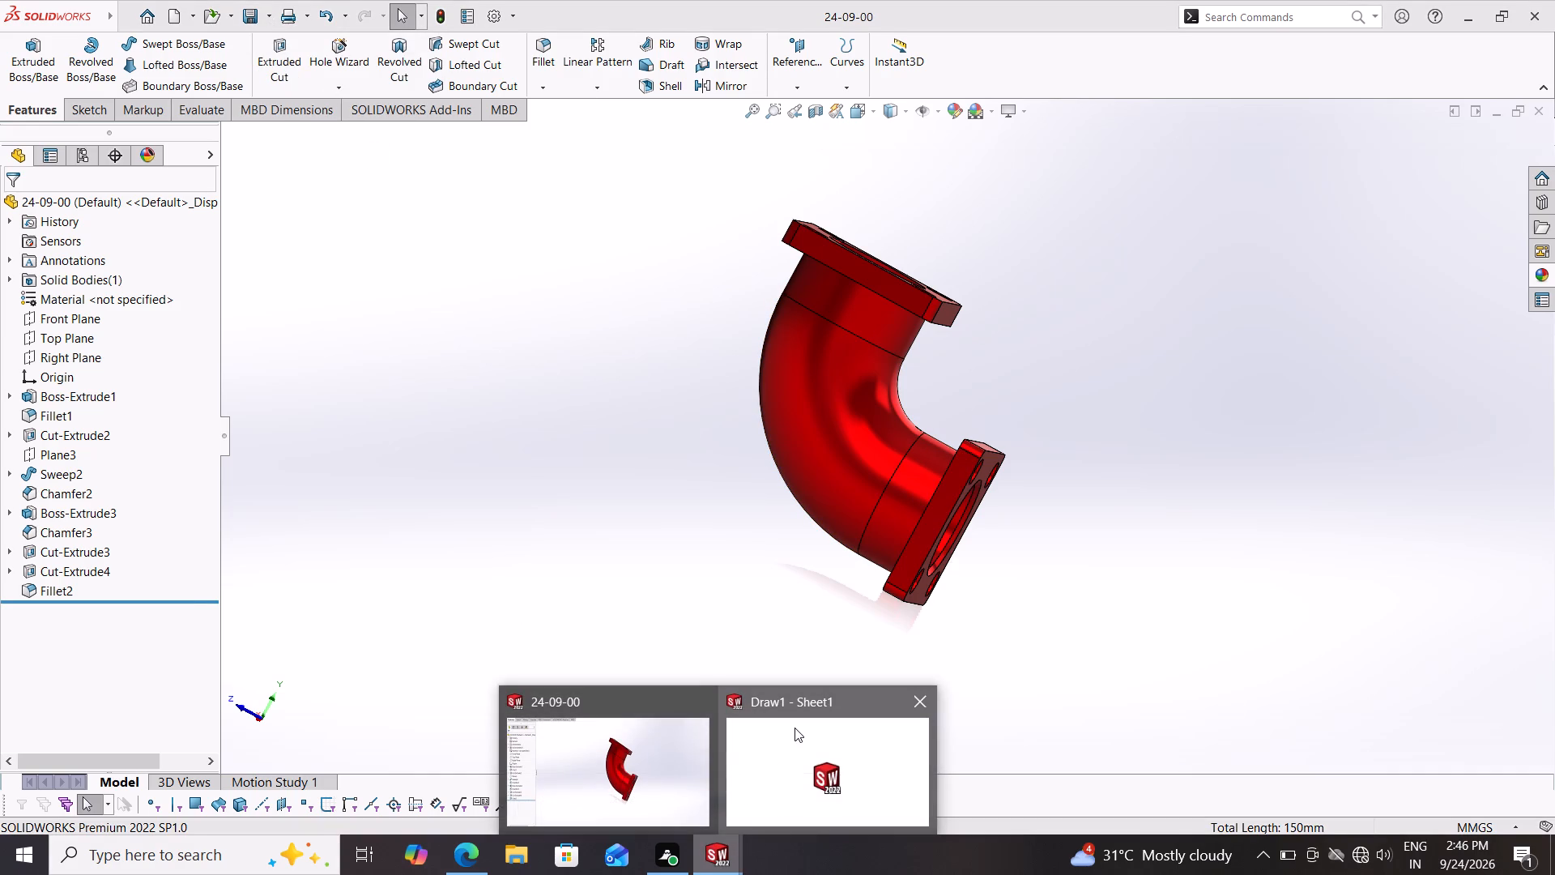
{"action": "left_click", "coordinate": [795, 728]}
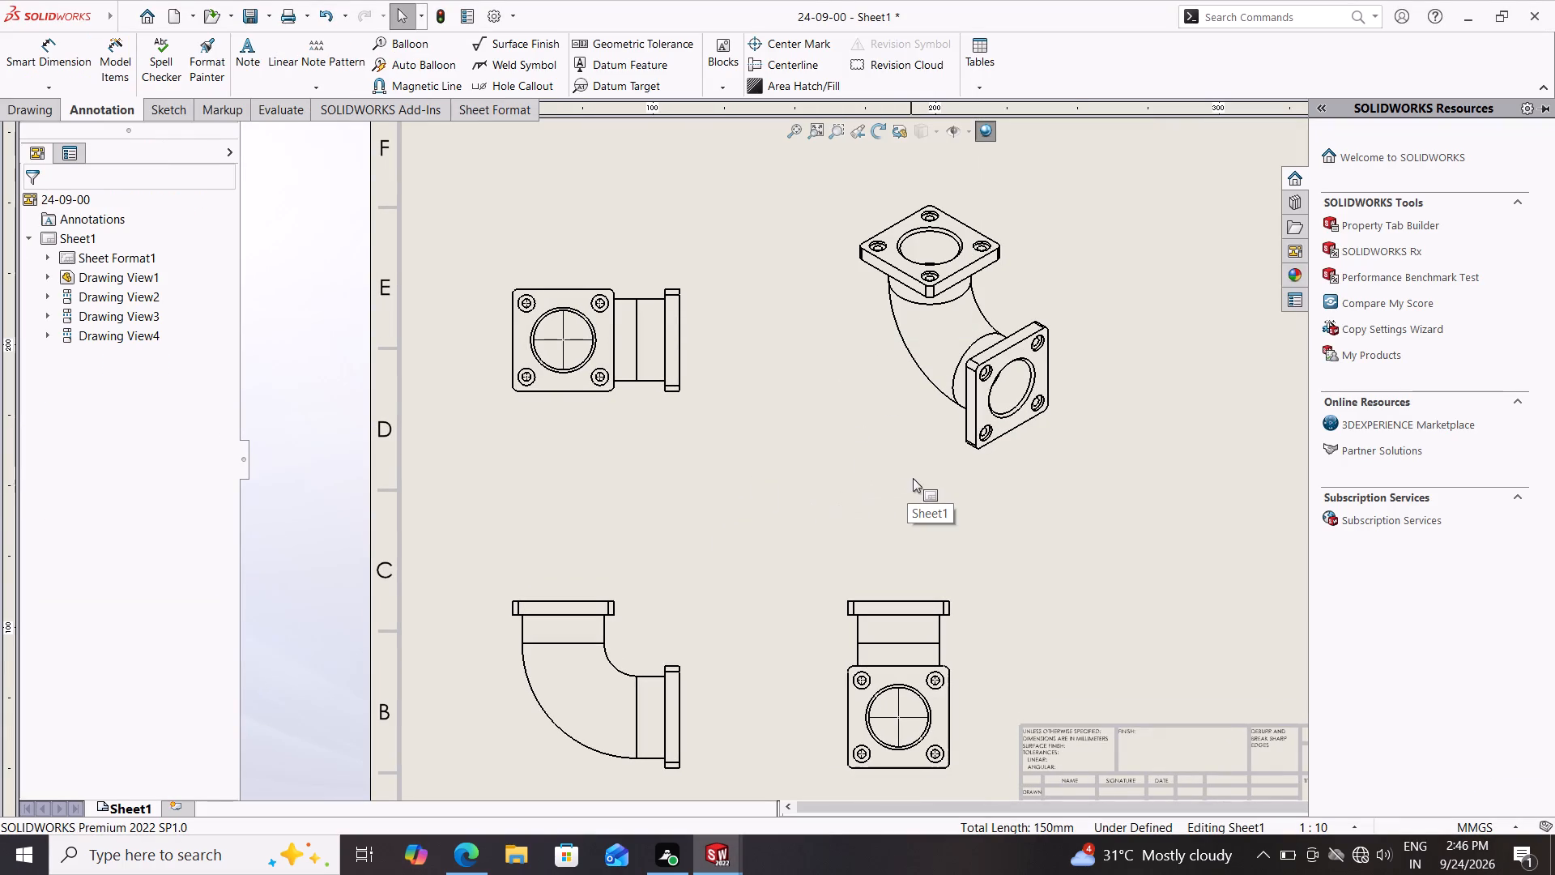
{"action": "left_click", "coordinate": [1057, 361]}
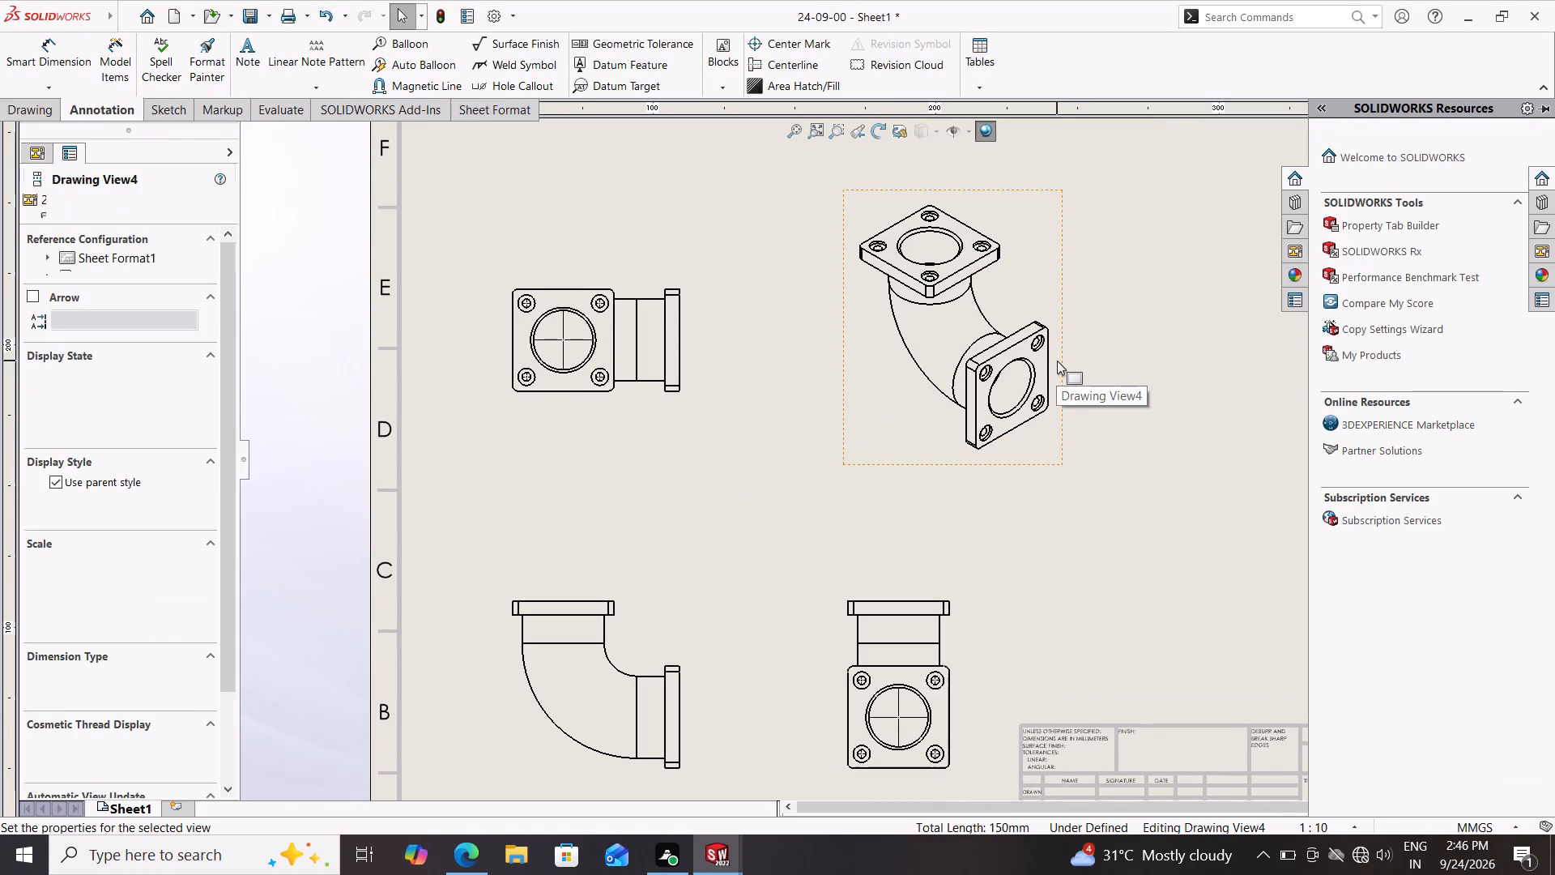
{"action": "left_click", "coordinate": [134, 518]}
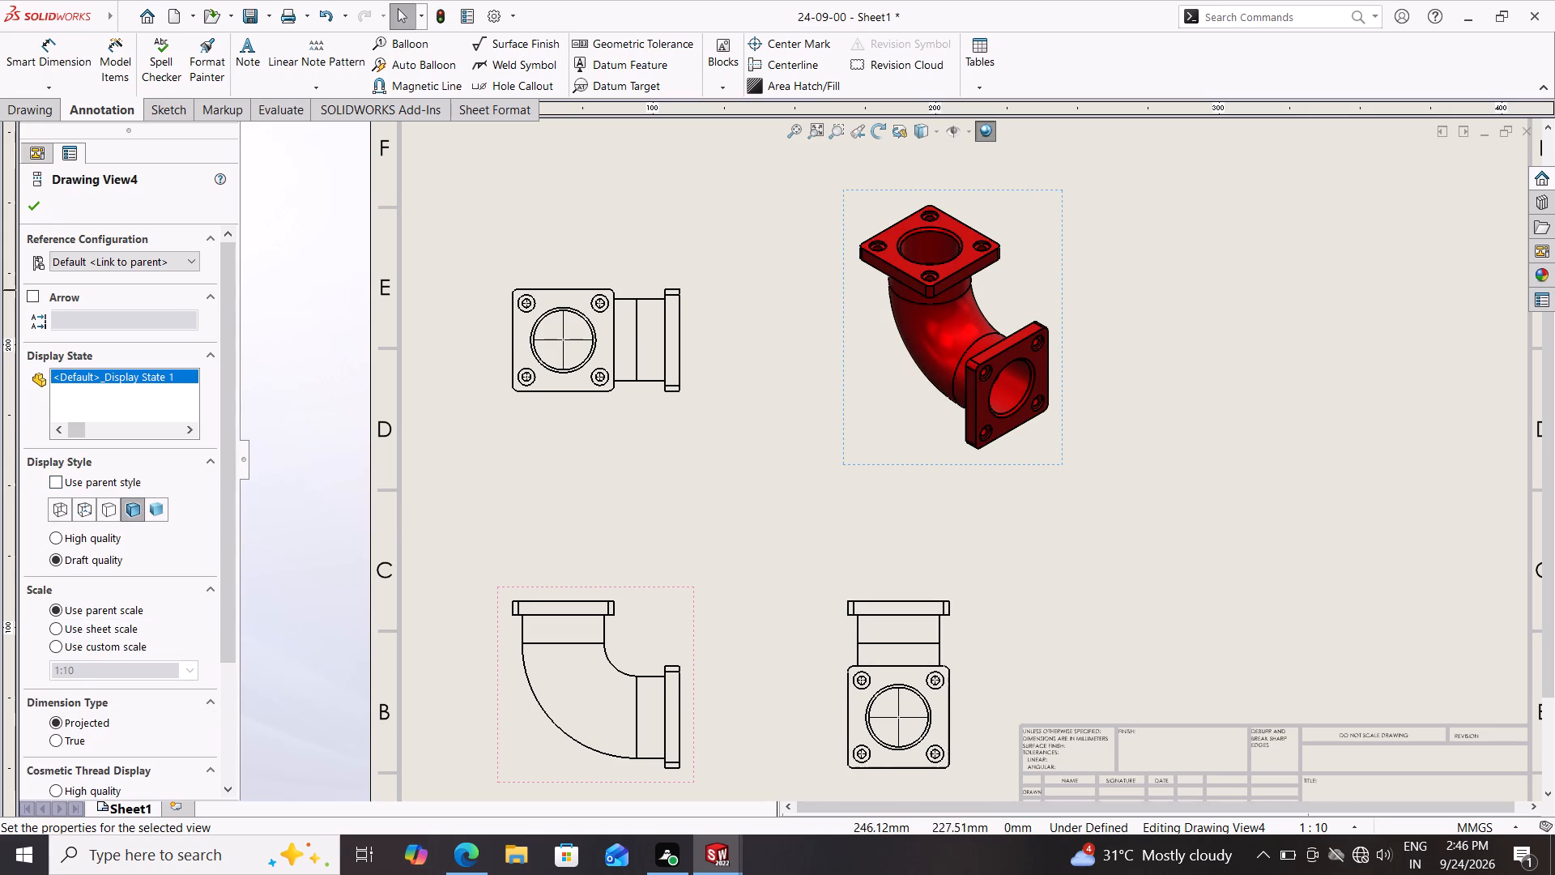
{"action": "left_click_drag", "start_coordinate": [1060, 224], "coordinate": [1242, 228]}
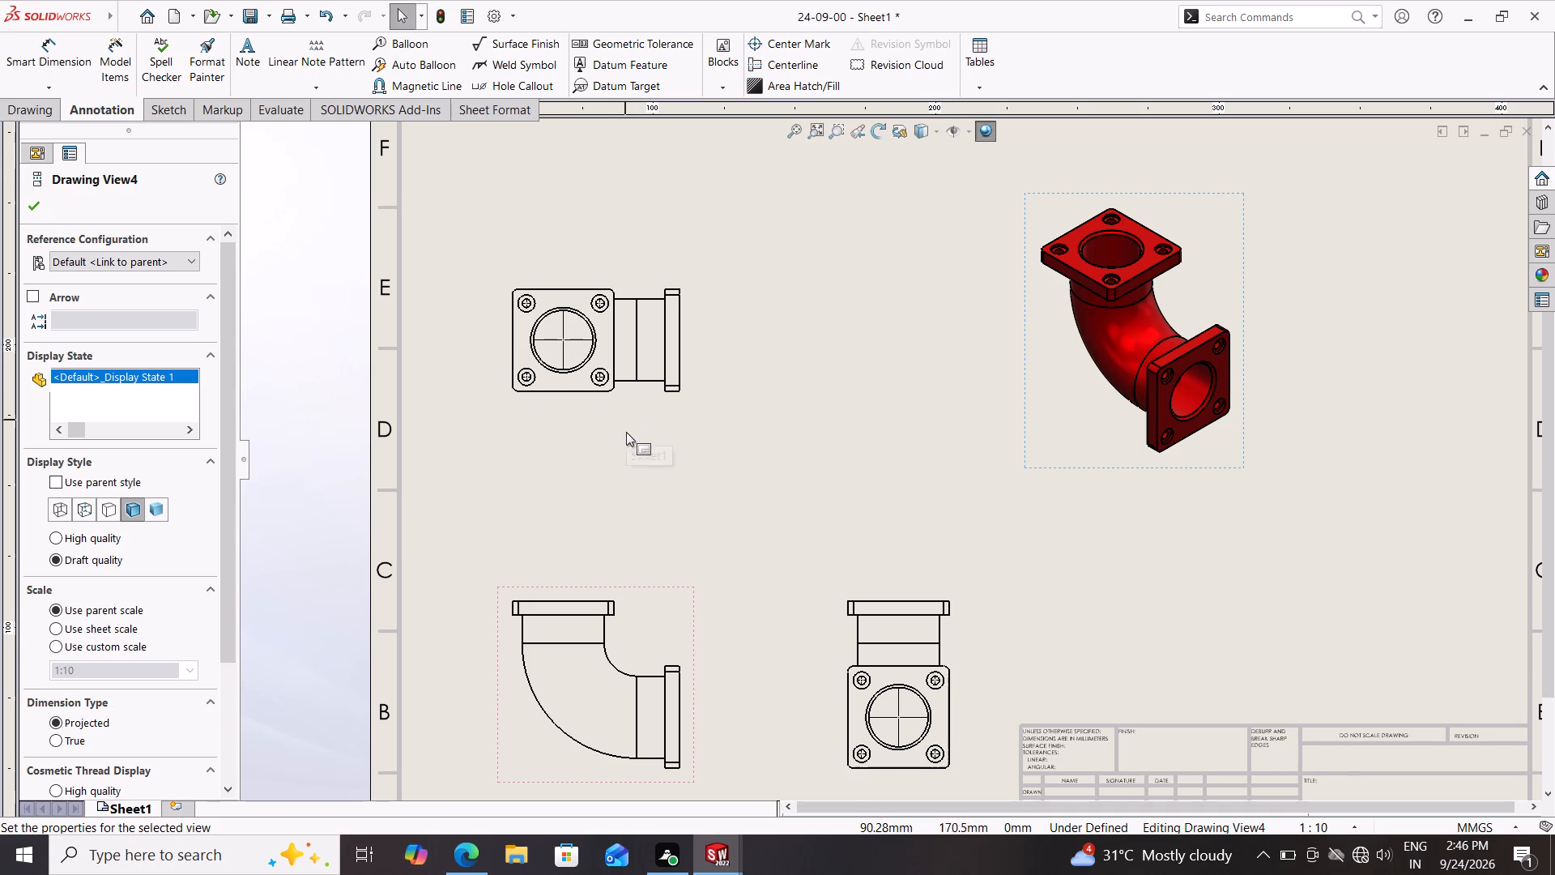
Switch back to the 24-09-00 part and fillet the two circular edges where the pipe meets the flanges with a 10 mm symmetric radius.
{"action": "left_click", "coordinate": [731, 854]}
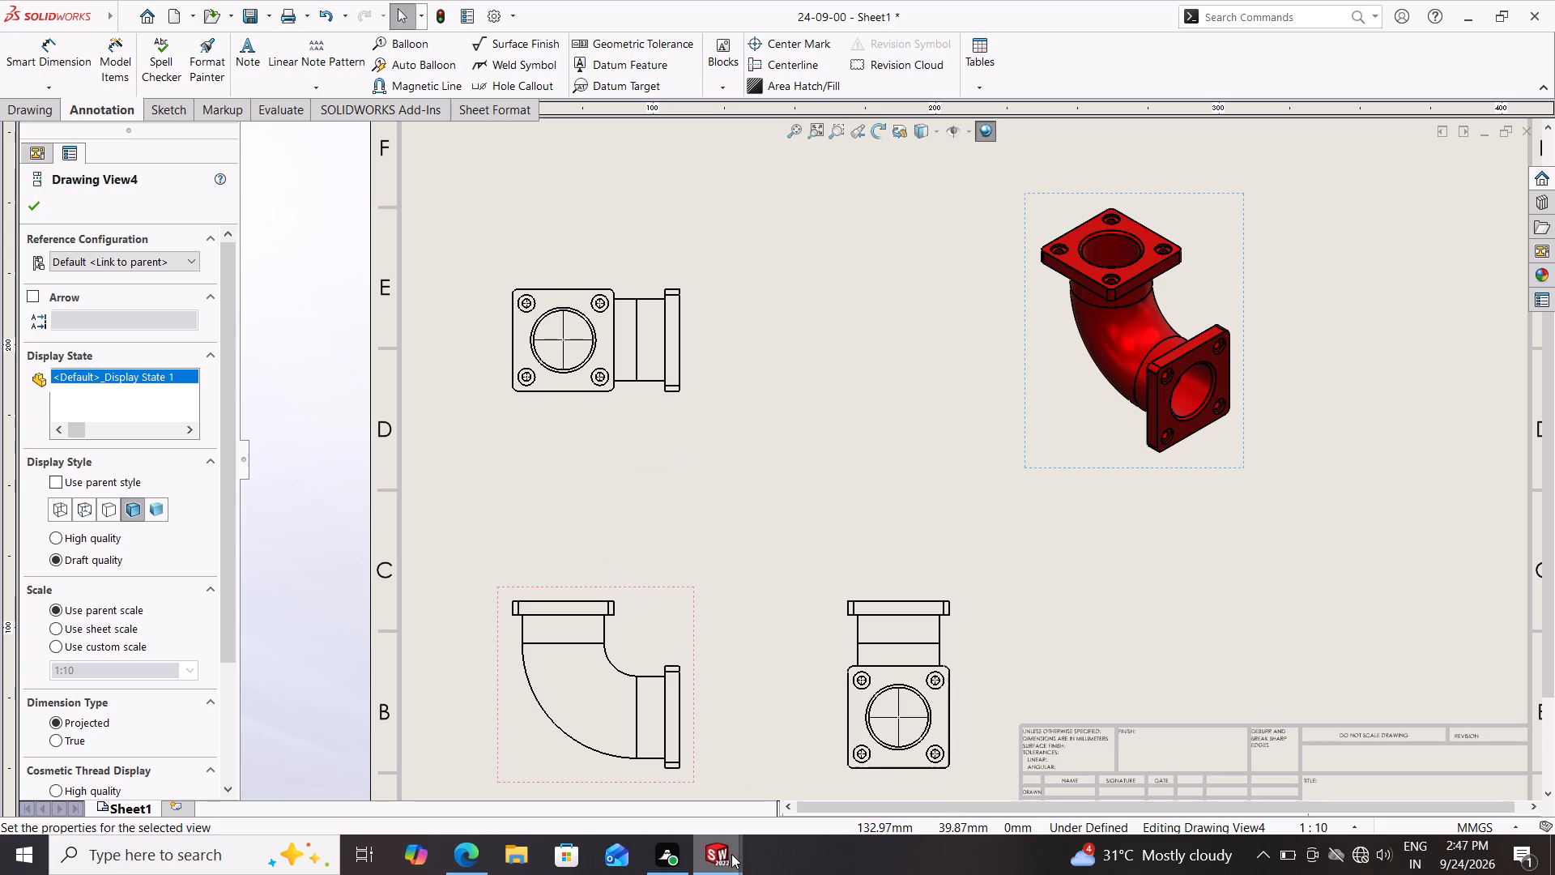
{"action": "left_click", "coordinate": [671, 733]}
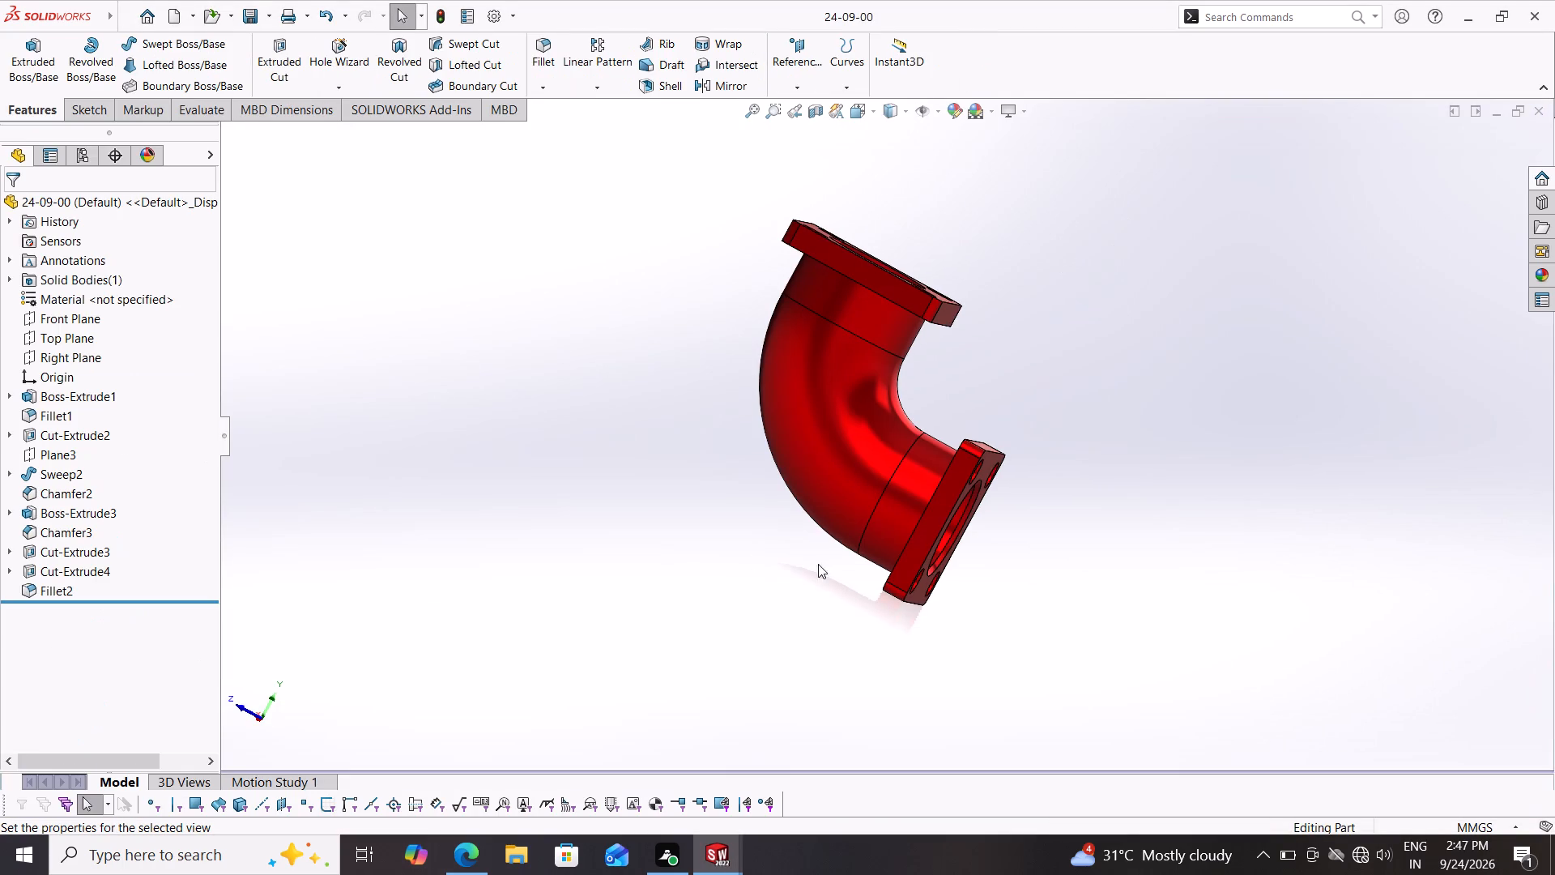
{"action": "middle_click_drag", "start_coordinate": [836, 592], "coordinate": [883, 696]}
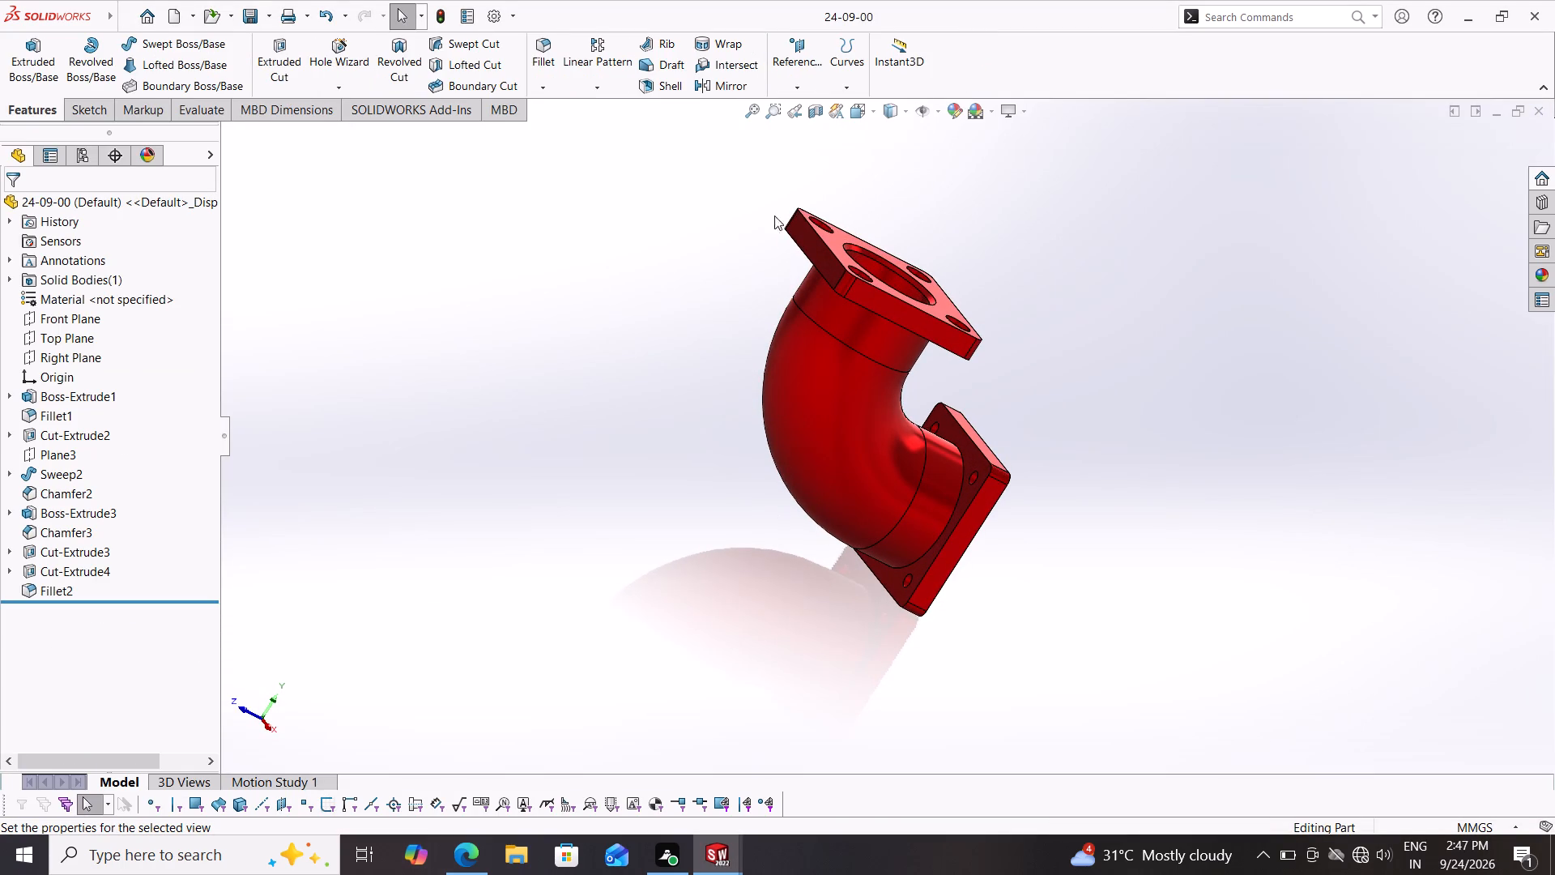
{"action": "left_click", "coordinate": [545, 54]}
{"action": "left_click", "coordinate": [899, 569]}
{"action": "middle_click_drag", "start_coordinate": [717, 619], "coordinate": [781, 630]}
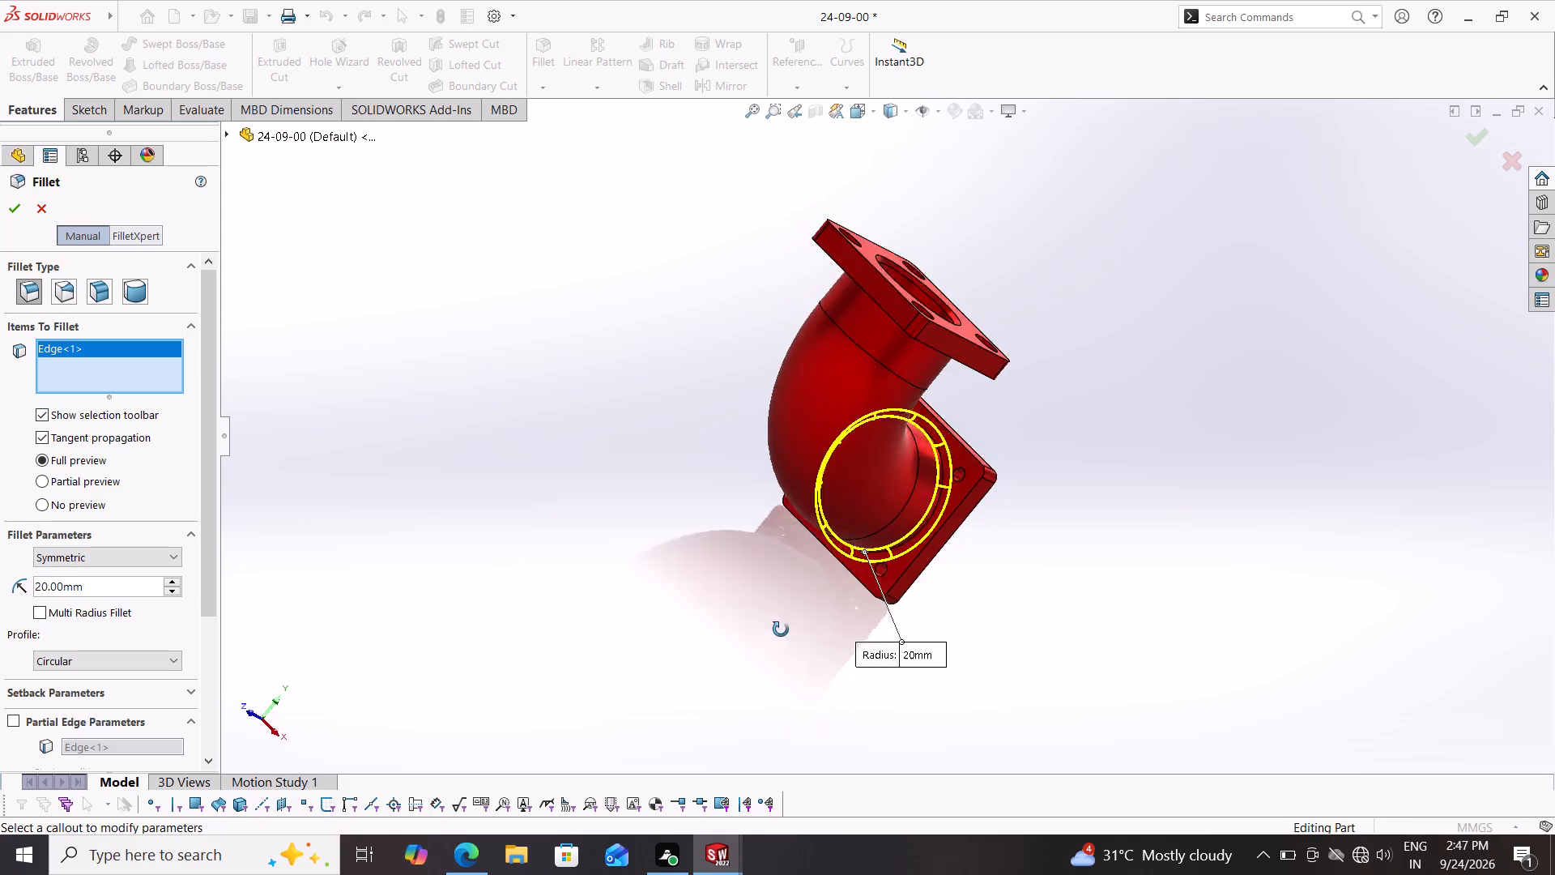
{"action": "middle_click_drag", "start_coordinate": [781, 630], "coordinate": [801, 548]}
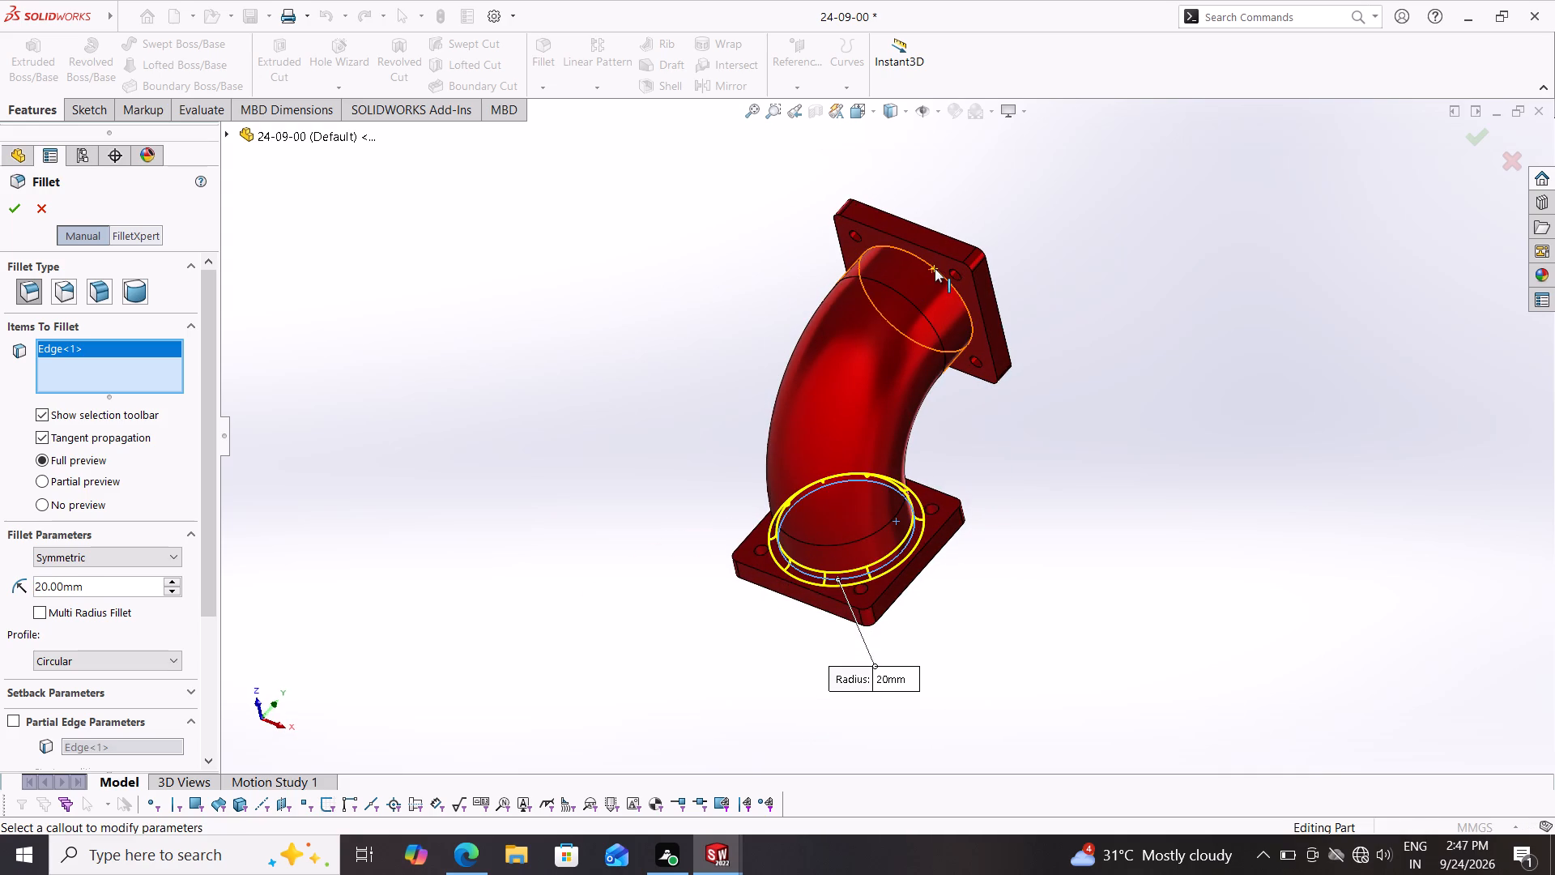
{"action": "left_click", "coordinate": [935, 268]}
{"action": "type", "text": "10"}
{"action": "key", "text": "Return"}
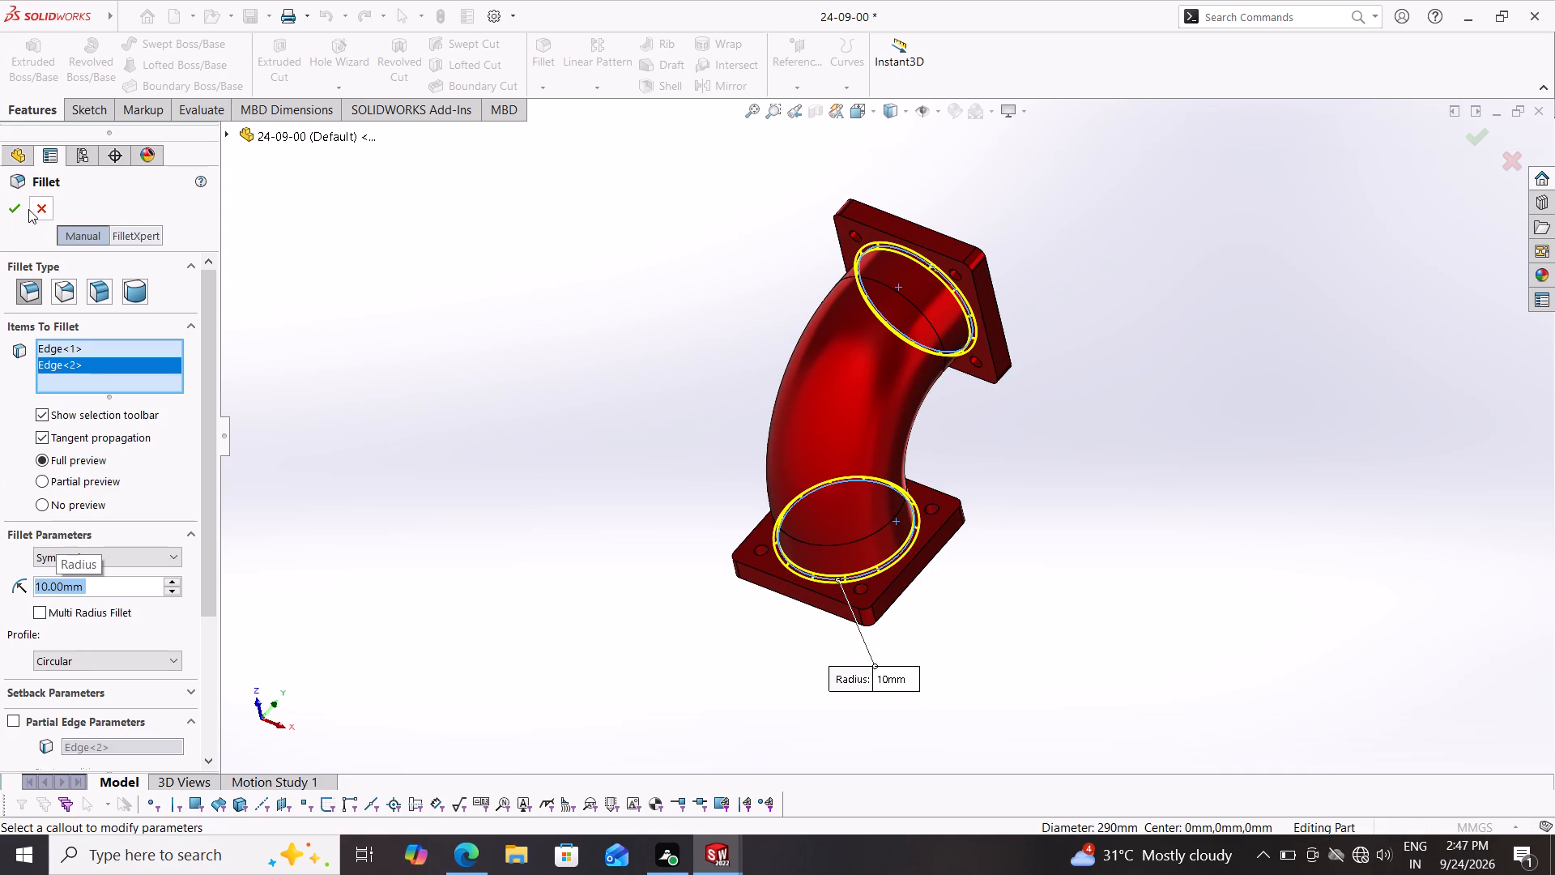
{"action": "left_click", "coordinate": [22, 207]}
Check the filleted pipe-to-flange joints from several sides and save the part.
{"action": "middle_click_drag", "start_coordinate": [575, 548], "coordinate": [607, 458]}
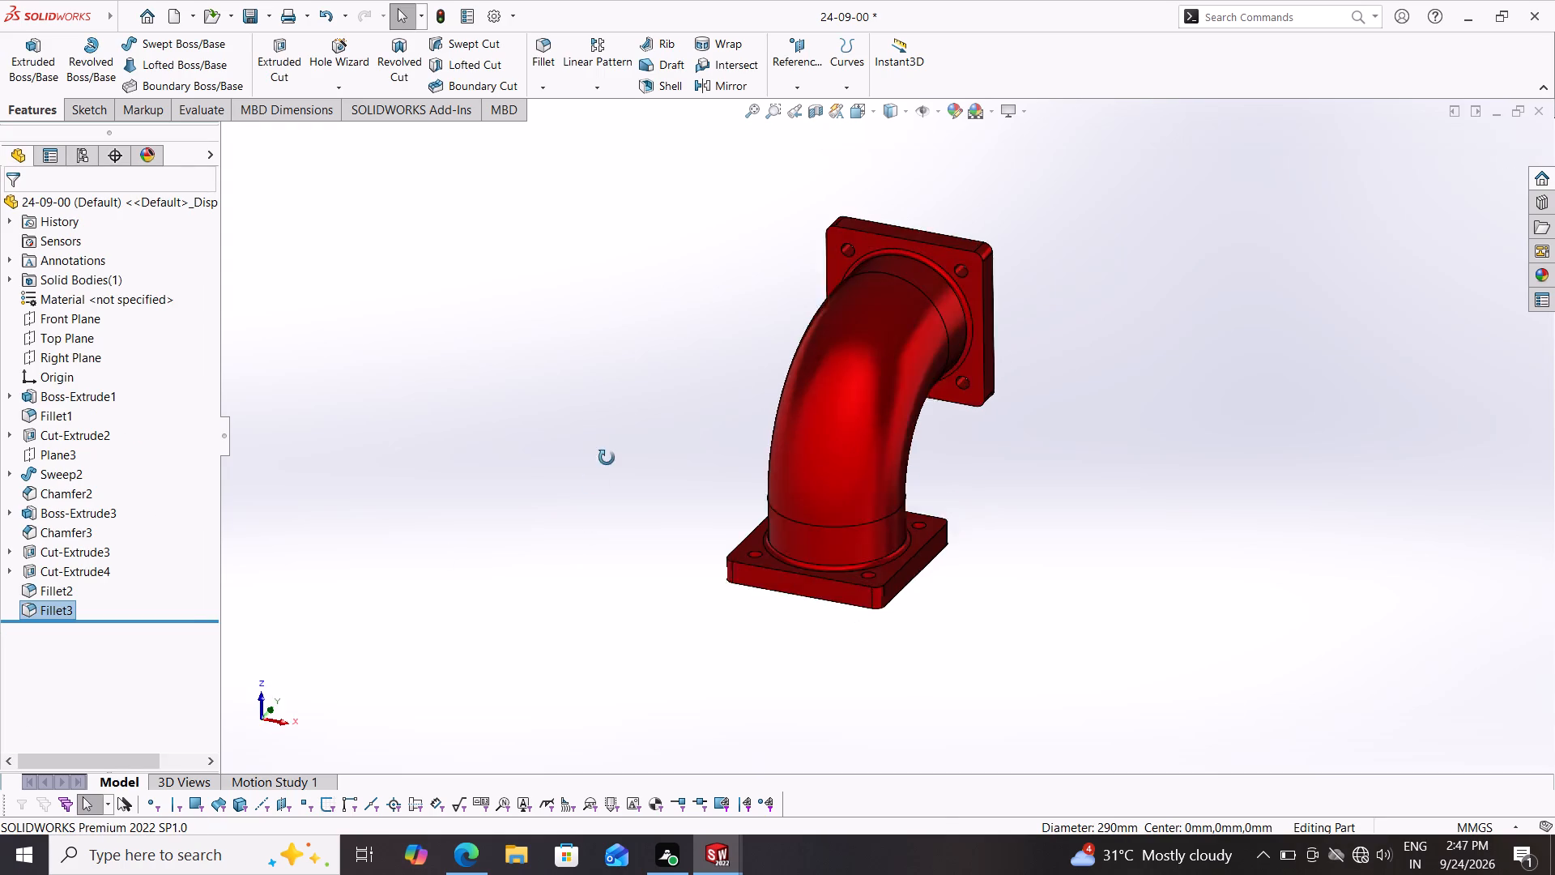
{"action": "middle_click_drag", "start_coordinate": [607, 458], "coordinate": [617, 630]}
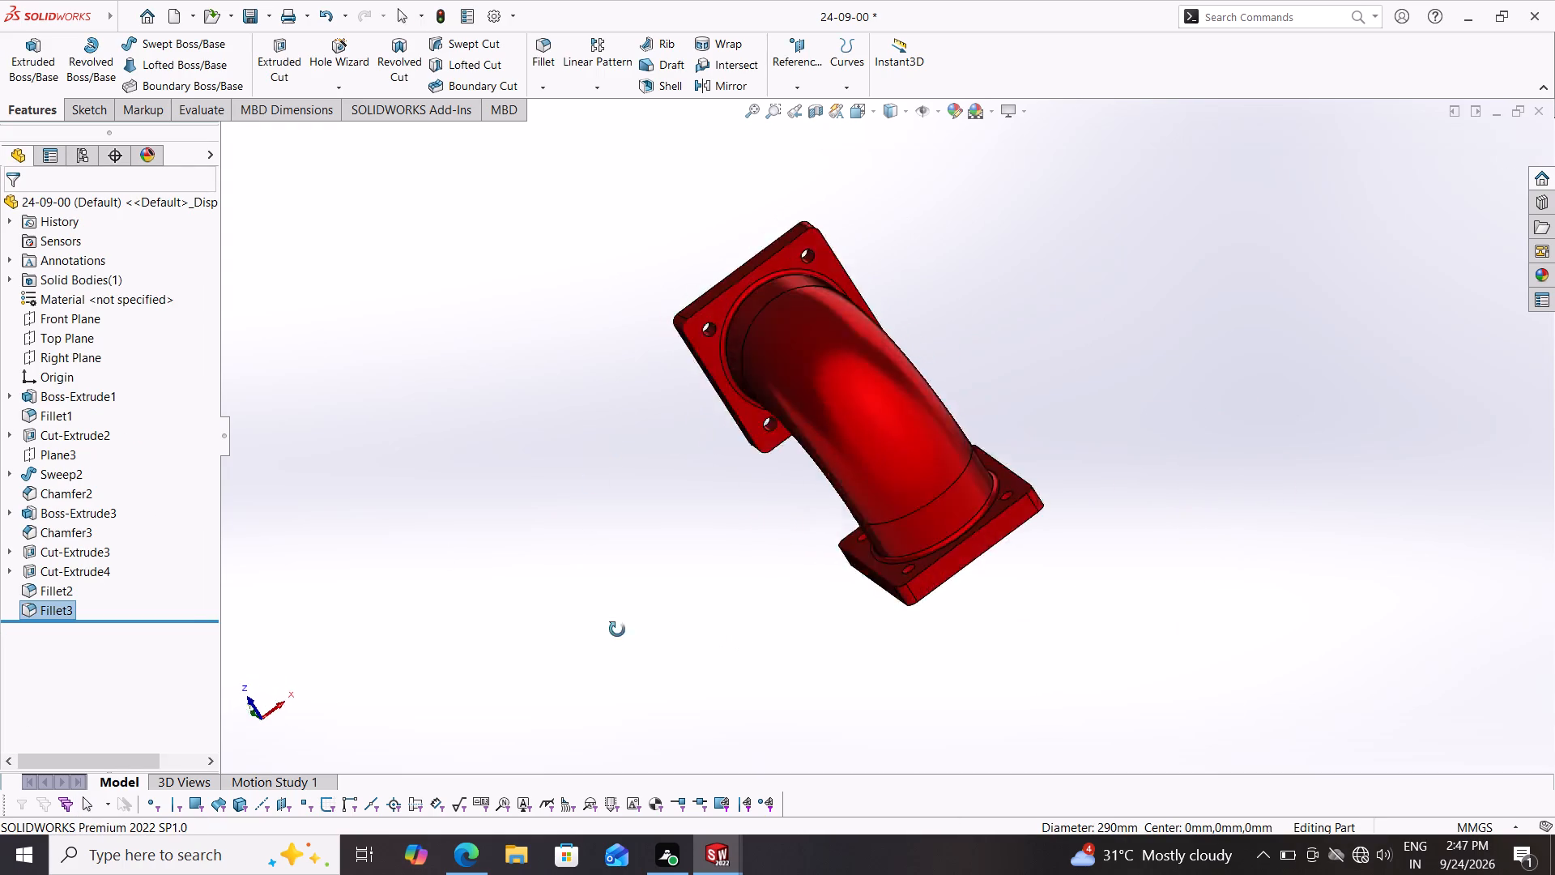
{"action": "middle_click_drag", "start_coordinate": [617, 630], "coordinate": [482, 632]}
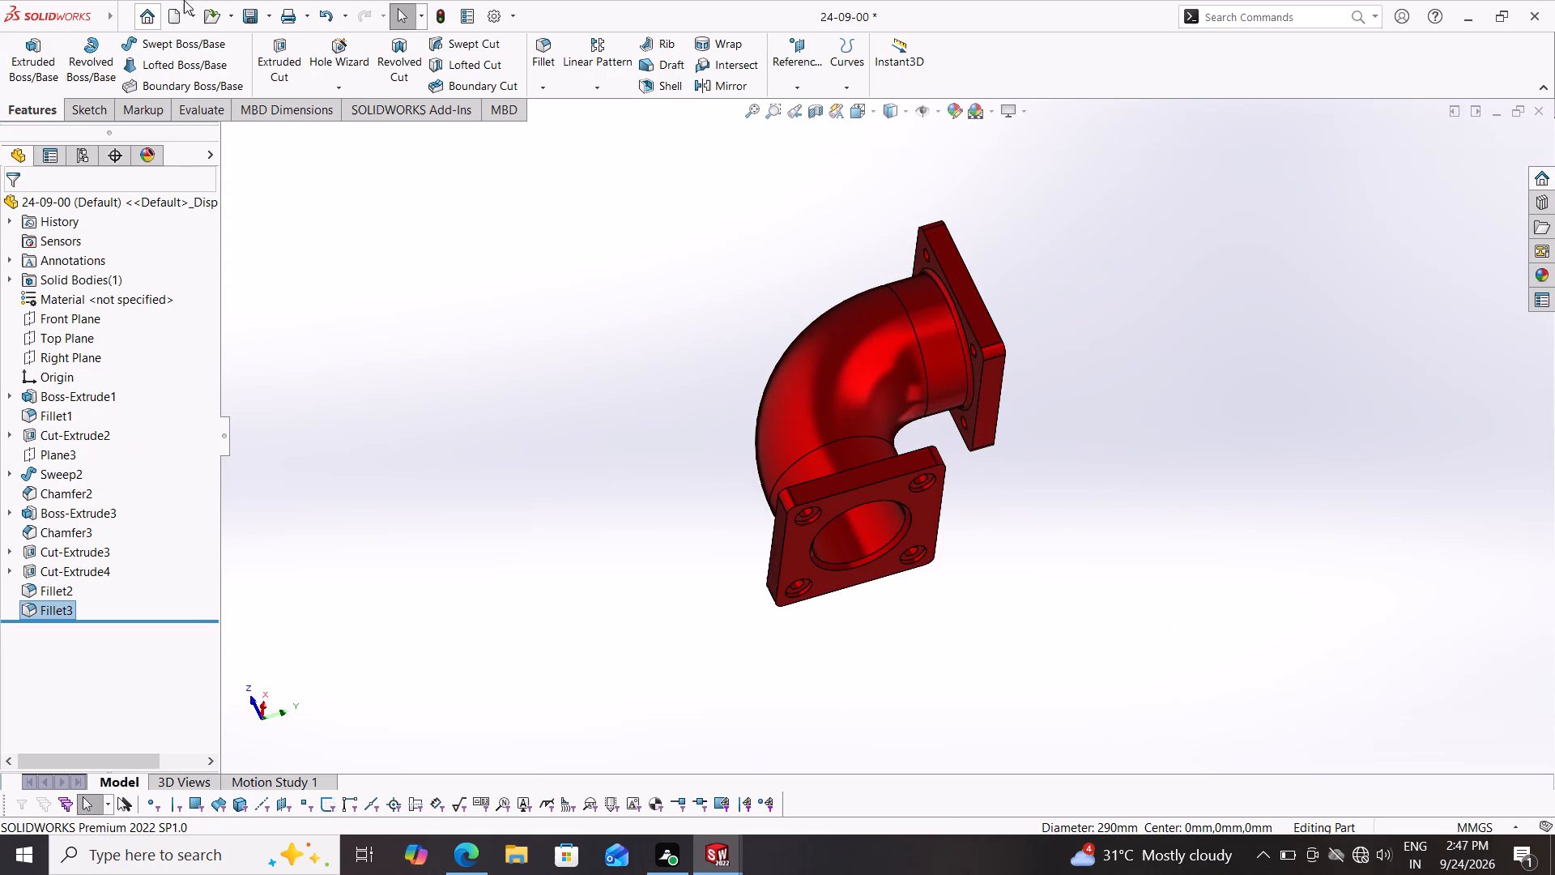
{"action": "left_click", "coordinate": [268, 13]}
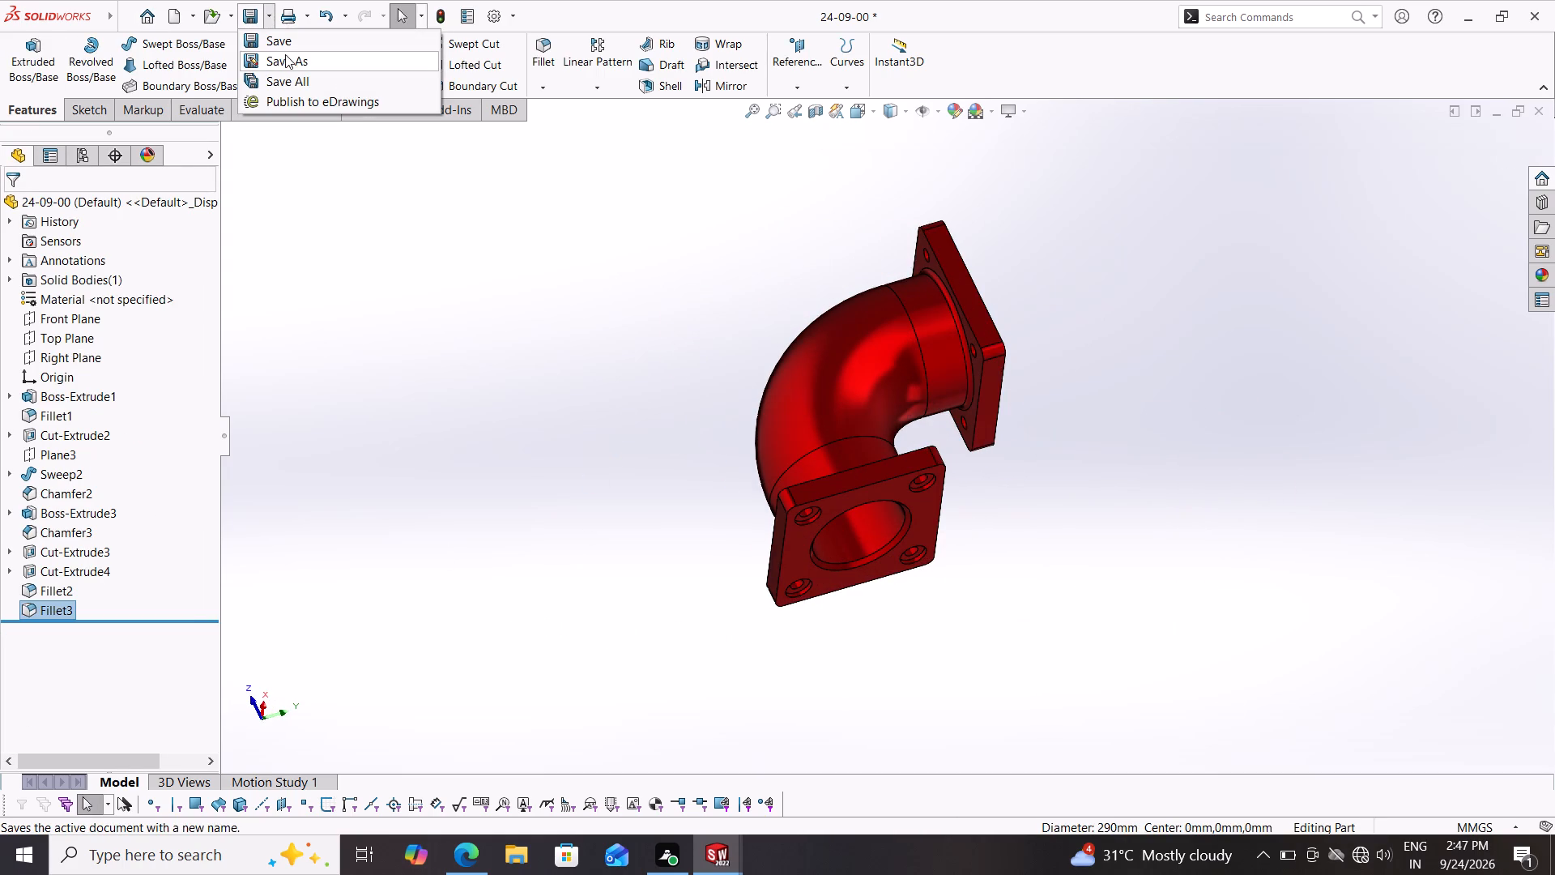
{"action": "left_click", "coordinate": [284, 37]}
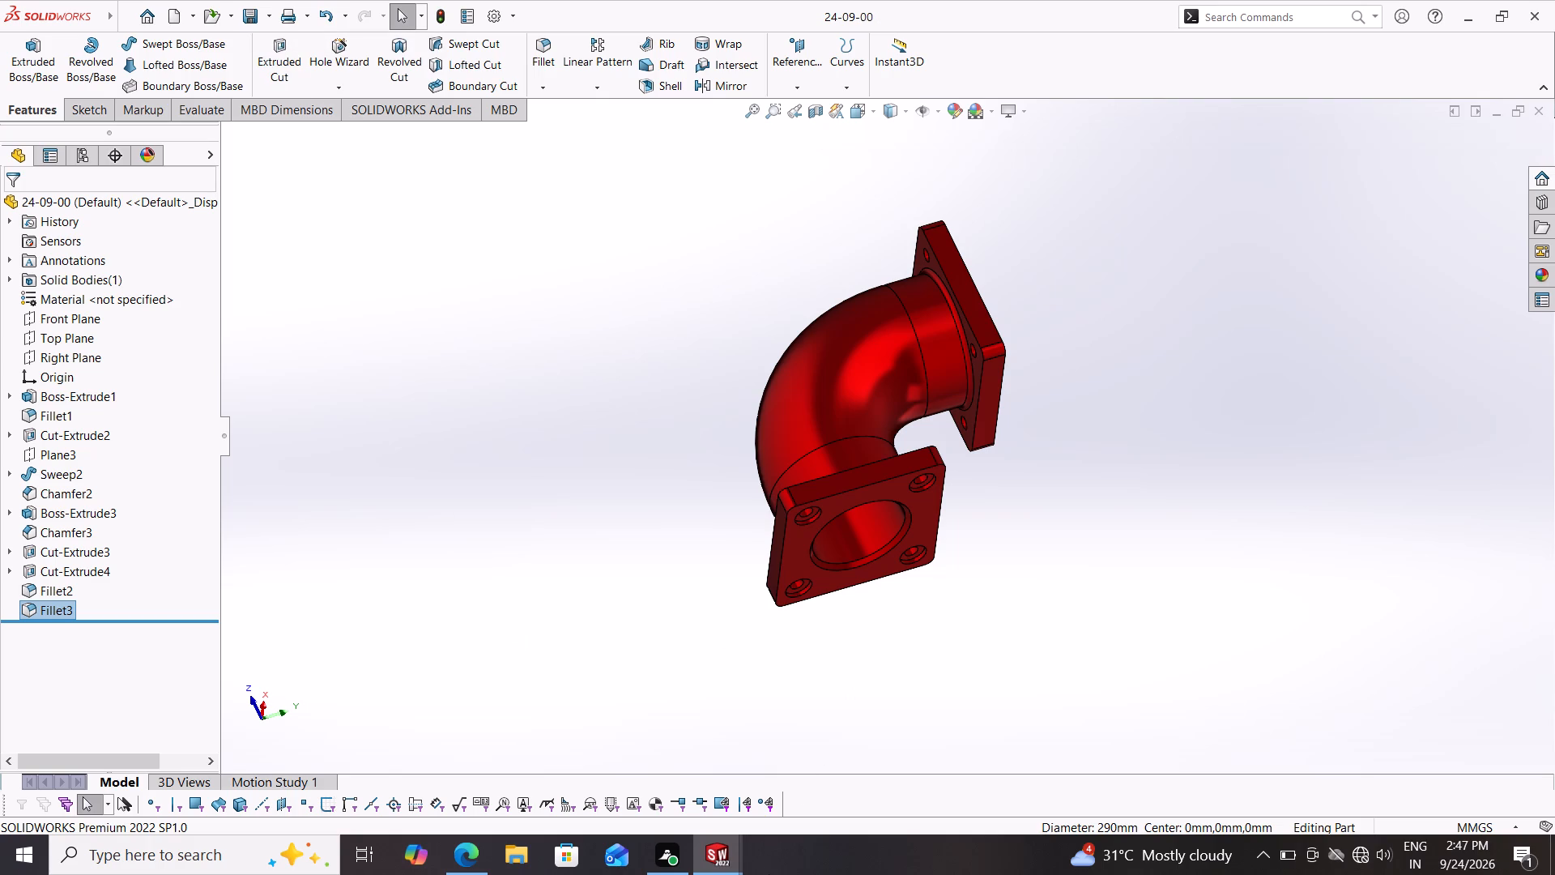
Switch from the part to Sheet1 of the elbow's drawing.
{"action": "left_click", "coordinate": [732, 855]}
{"action": "left_click", "coordinate": [824, 765]}
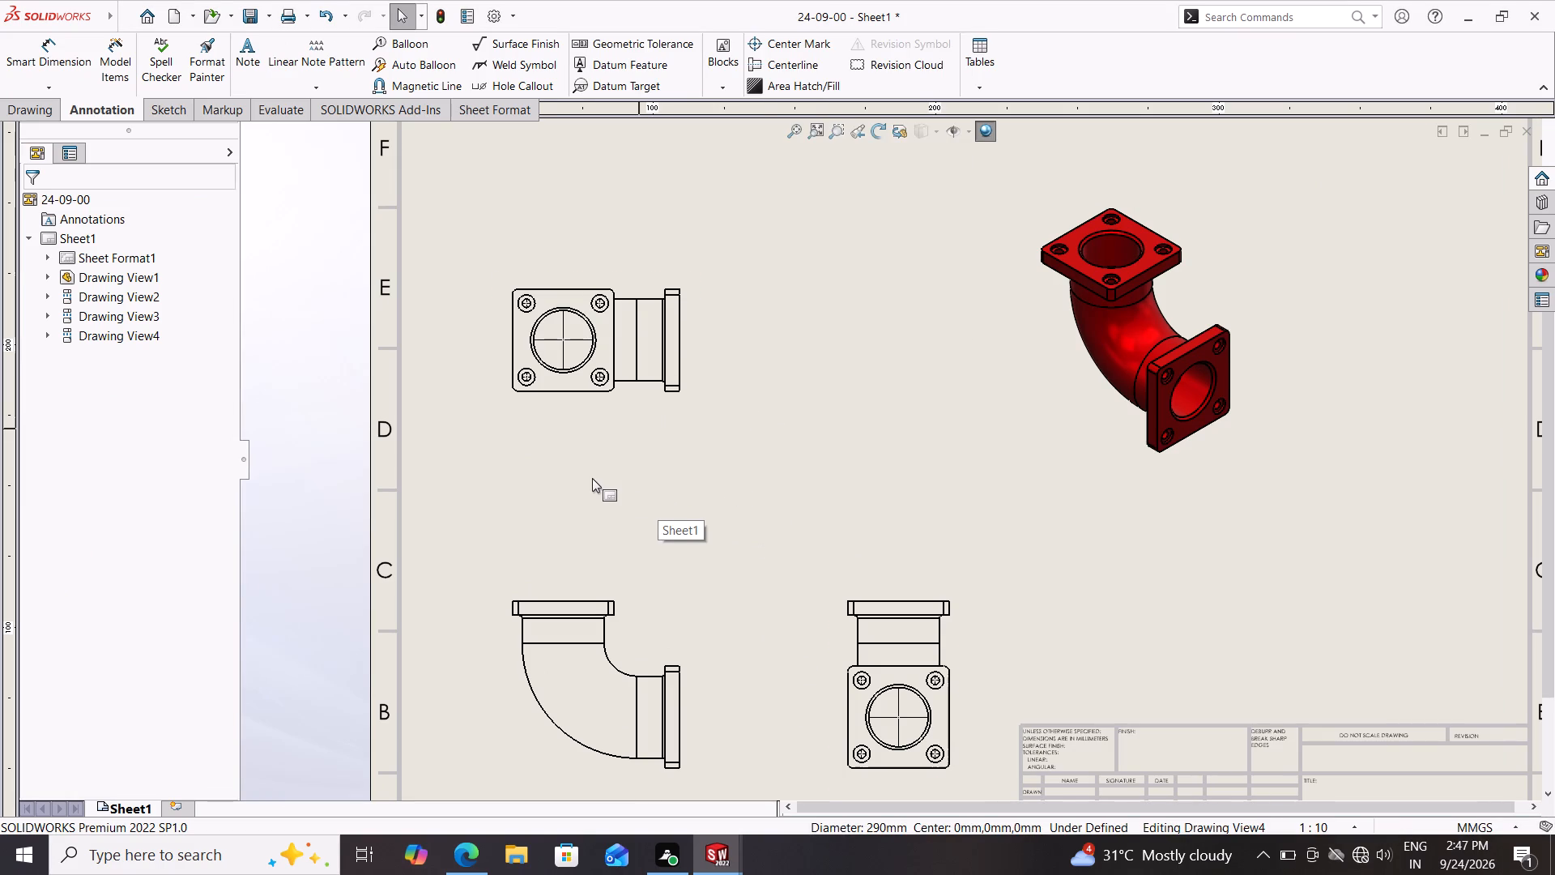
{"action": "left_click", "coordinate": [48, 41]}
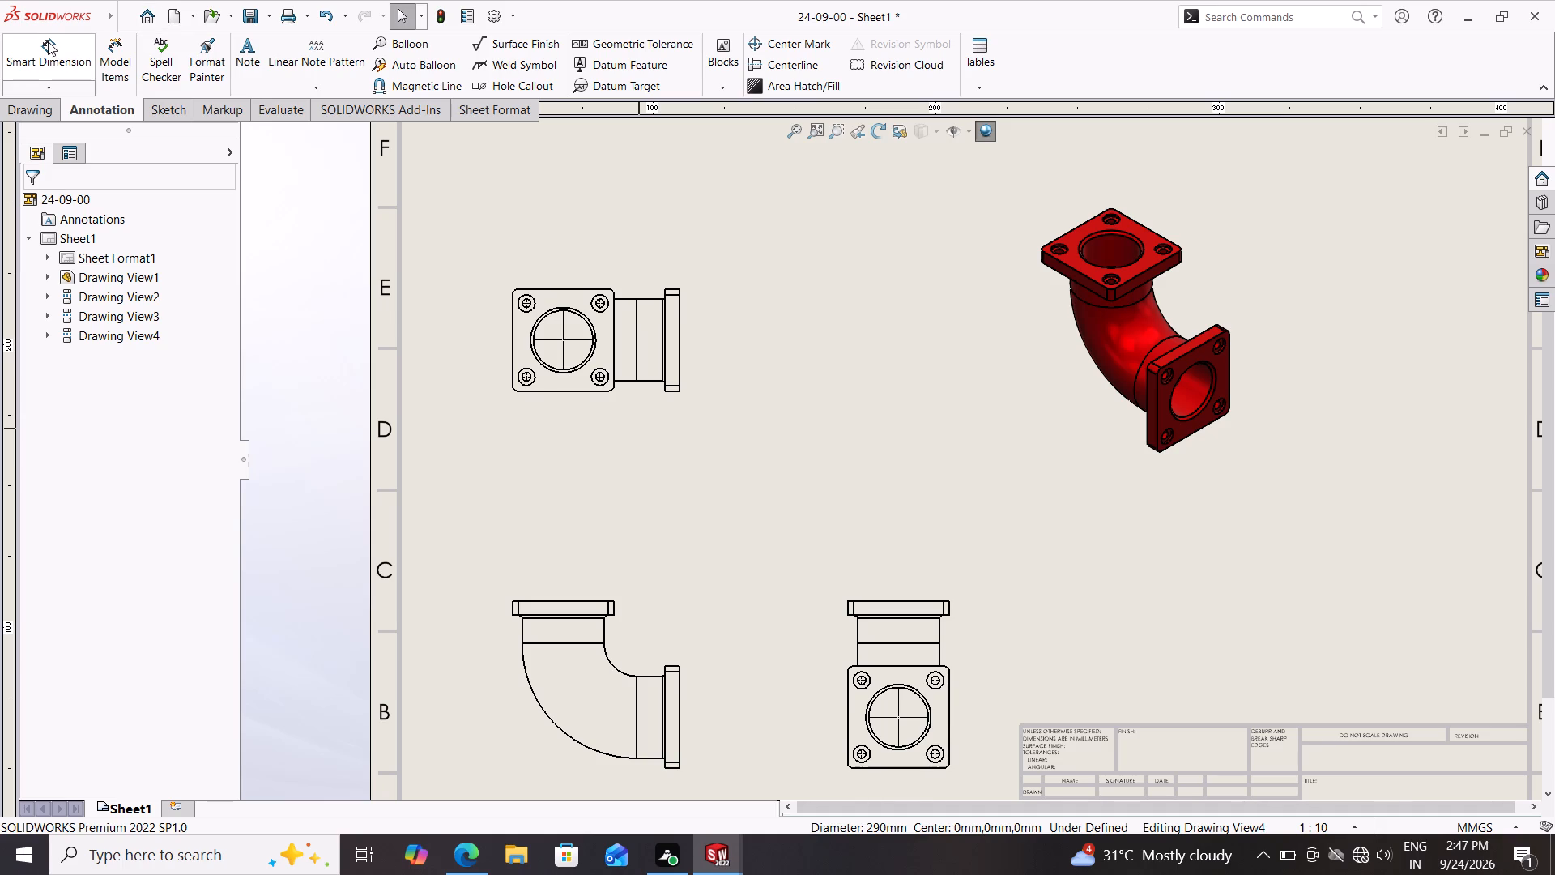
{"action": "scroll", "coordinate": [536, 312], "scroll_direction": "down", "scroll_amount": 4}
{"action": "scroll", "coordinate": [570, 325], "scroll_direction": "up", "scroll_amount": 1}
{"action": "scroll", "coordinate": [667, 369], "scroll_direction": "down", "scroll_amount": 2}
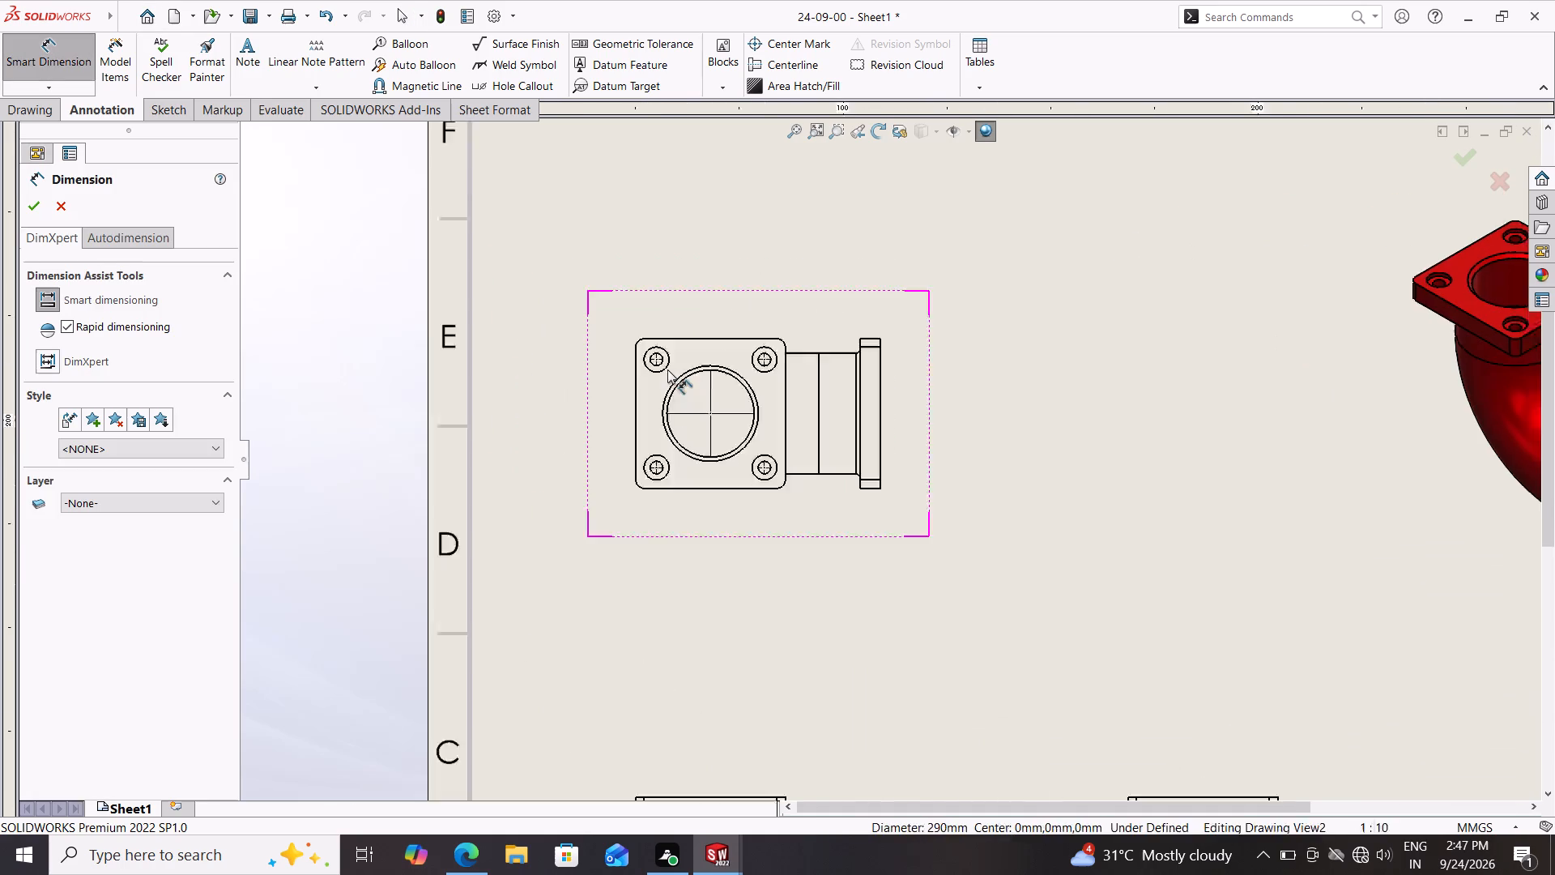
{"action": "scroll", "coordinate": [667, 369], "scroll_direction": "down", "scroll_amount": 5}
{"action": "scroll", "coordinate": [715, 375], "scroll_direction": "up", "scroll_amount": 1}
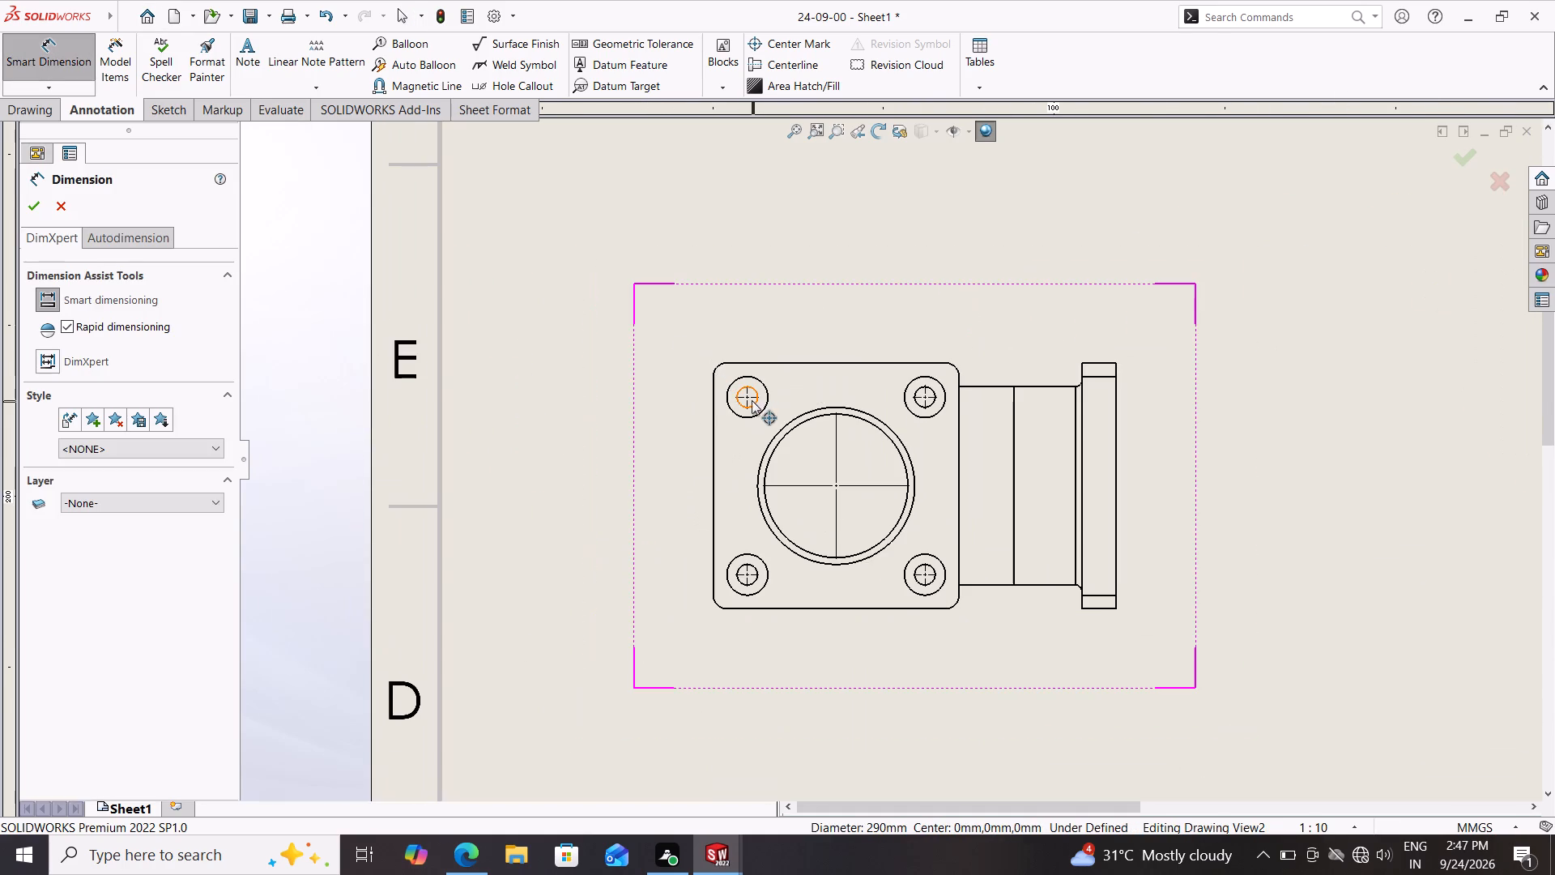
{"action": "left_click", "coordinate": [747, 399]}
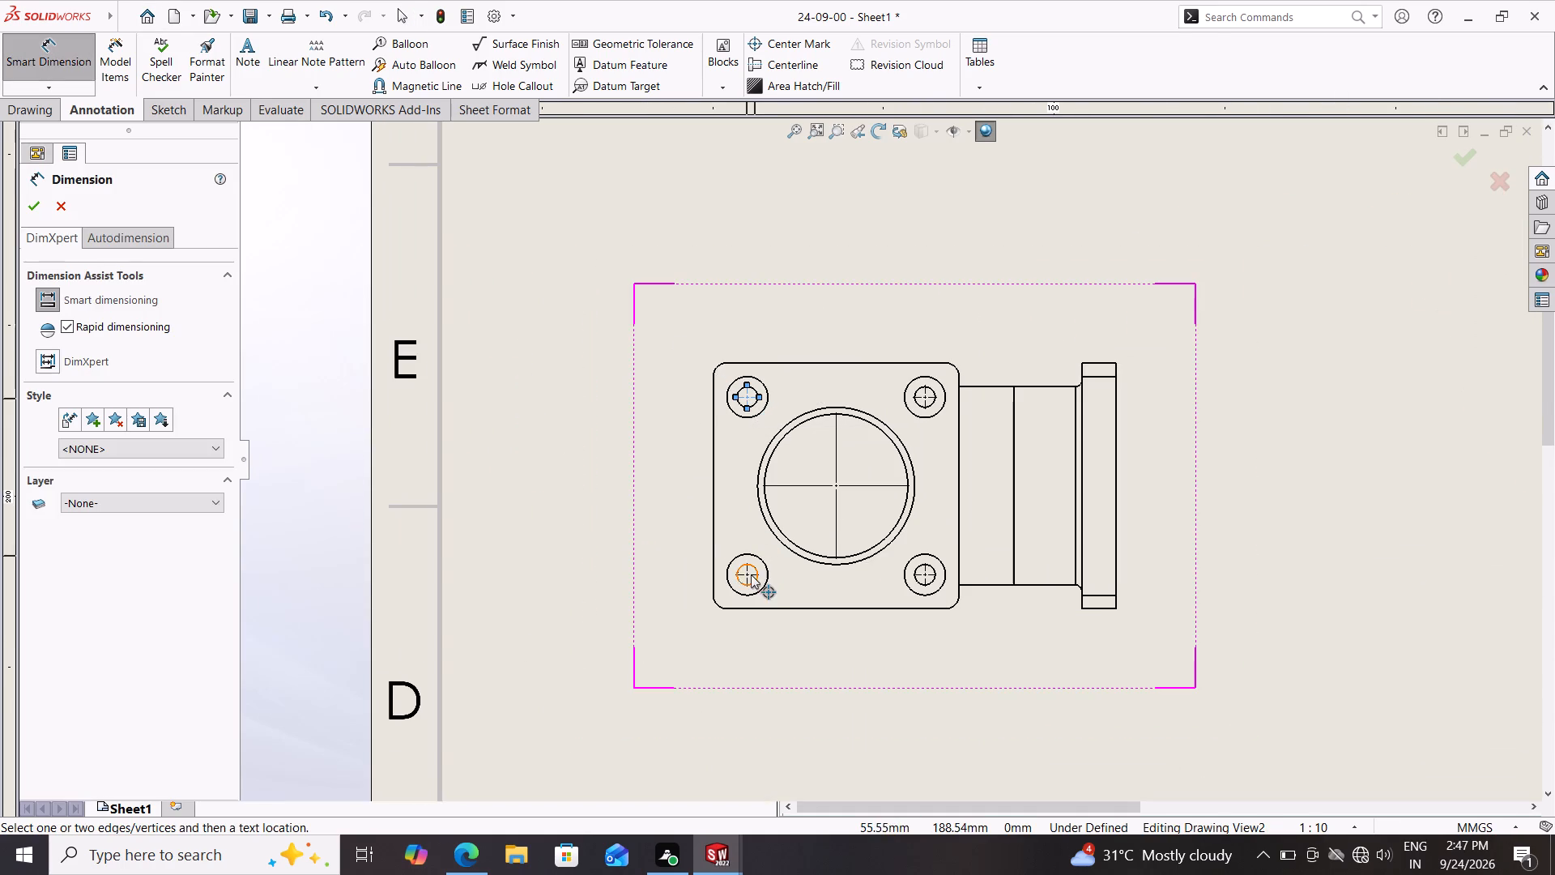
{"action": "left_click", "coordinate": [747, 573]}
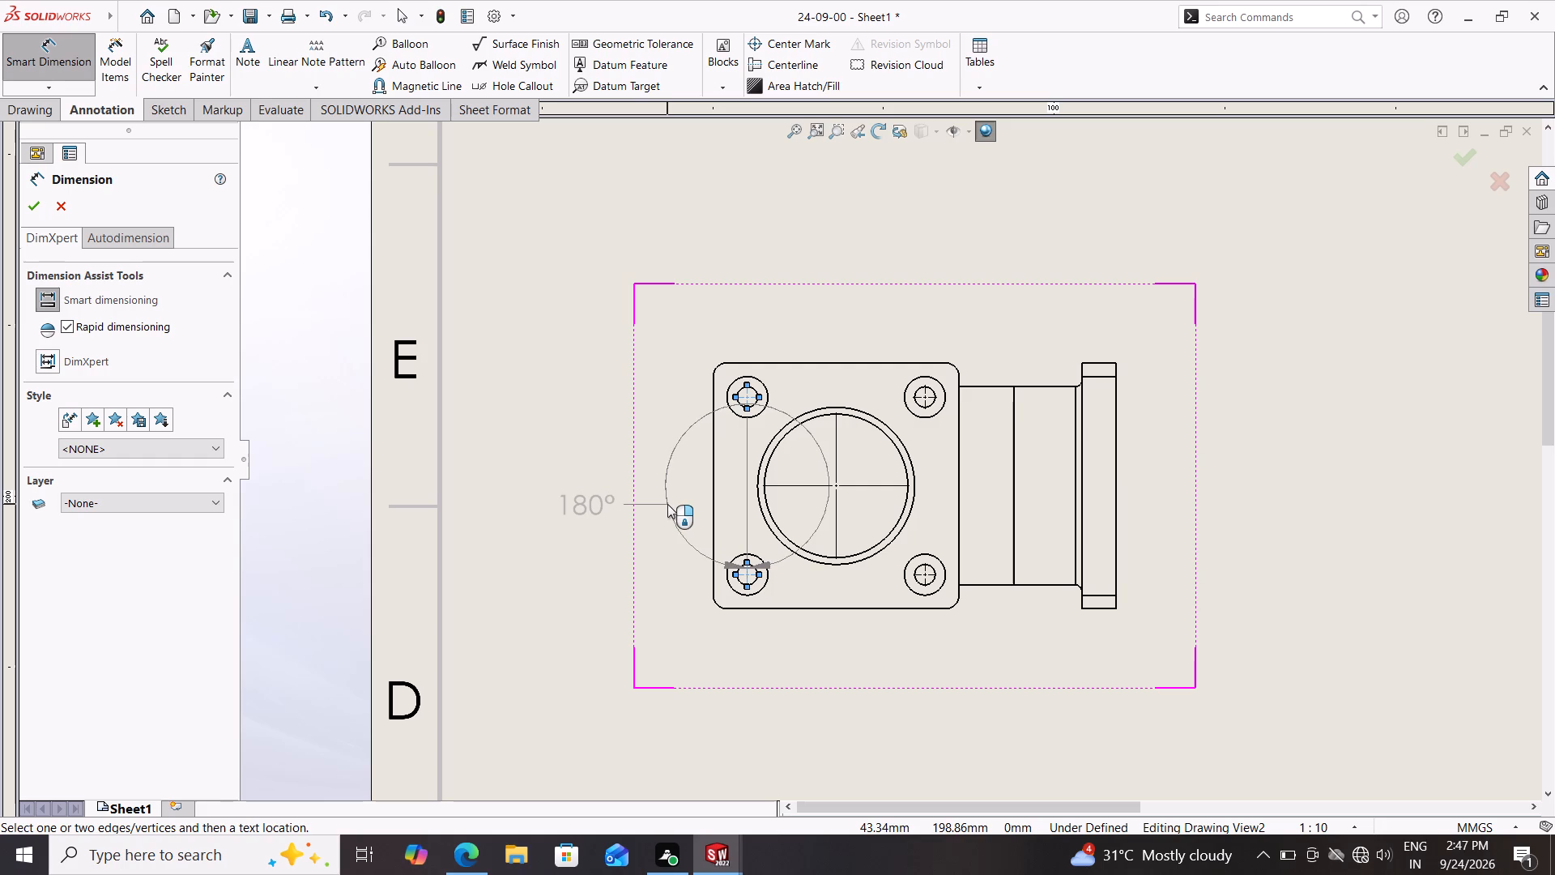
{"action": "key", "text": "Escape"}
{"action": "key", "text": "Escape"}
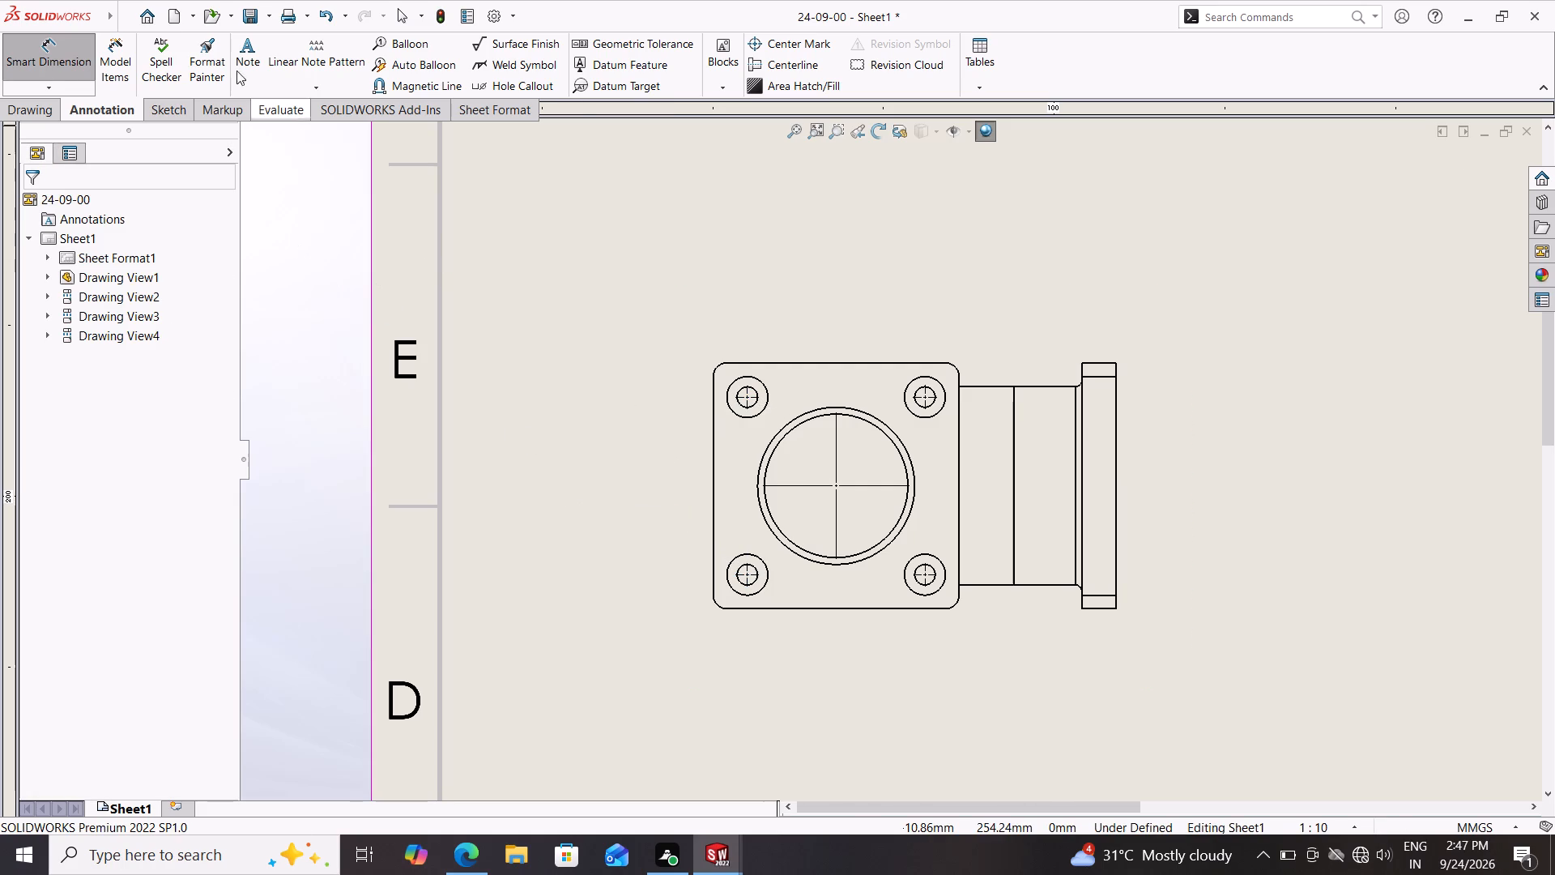
Insert the entire model's dimensions into the front, top and side views with Model Items, leaving out the isometric view.
{"action": "left_click", "coordinate": [115, 52]}
{"action": "scroll", "coordinate": [748, 540], "scroll_direction": "down", "scroll_amount": 2}
{"action": "scroll", "coordinate": [762, 573], "scroll_direction": "up", "scroll_amount": 2}
{"action": "scroll", "coordinate": [762, 573], "scroll_direction": "down", "scroll_amount": 1}
{"action": "scroll", "coordinate": [763, 574], "scroll_direction": "up", "scroll_amount": 3}
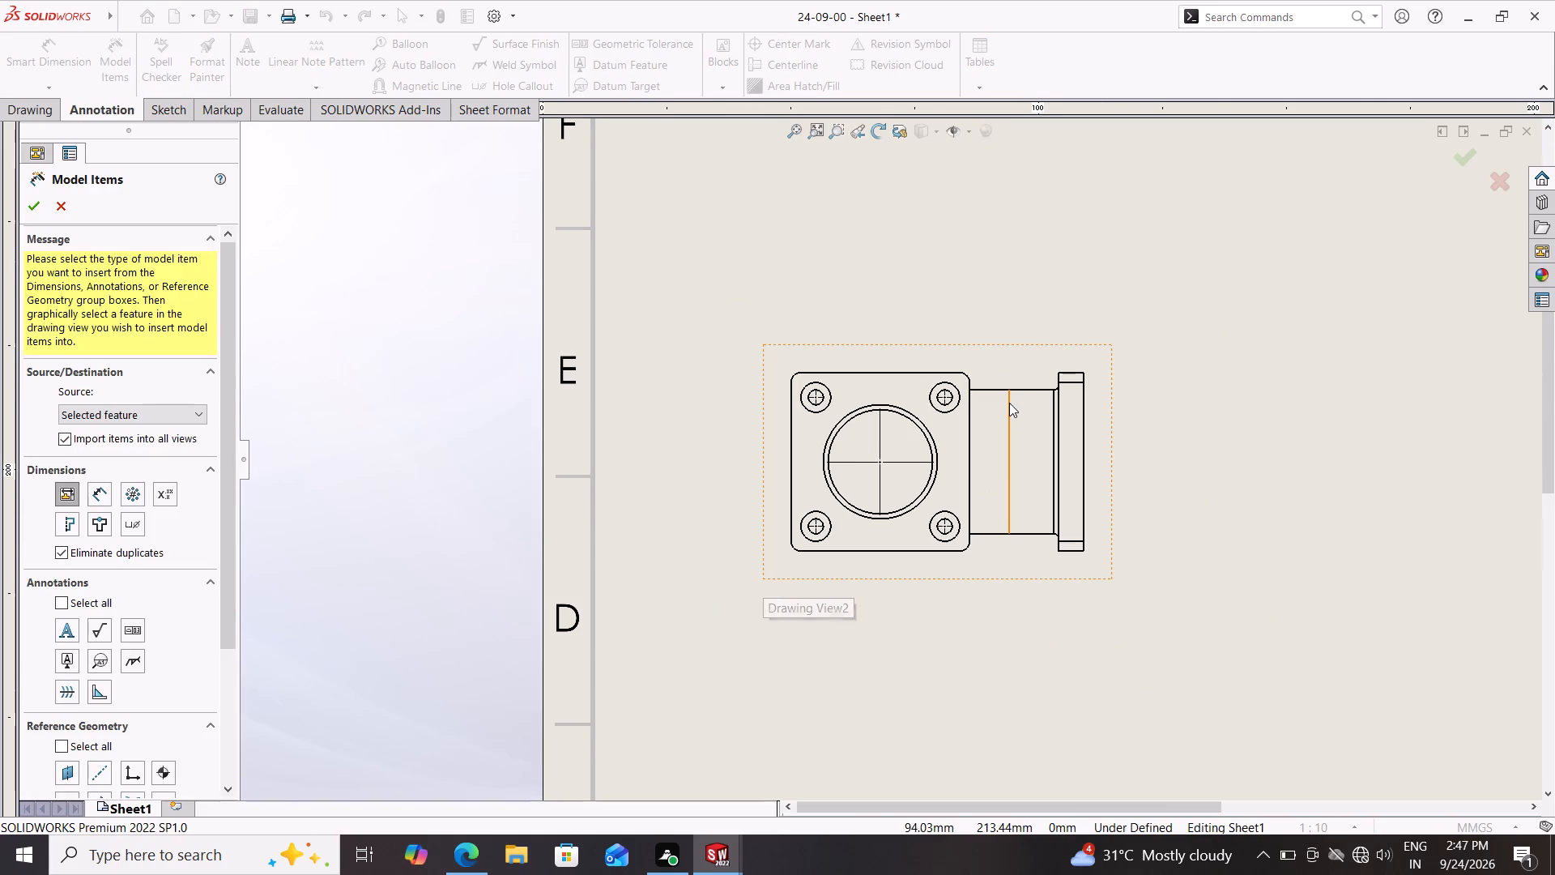
{"action": "left_click", "coordinate": [958, 368]}
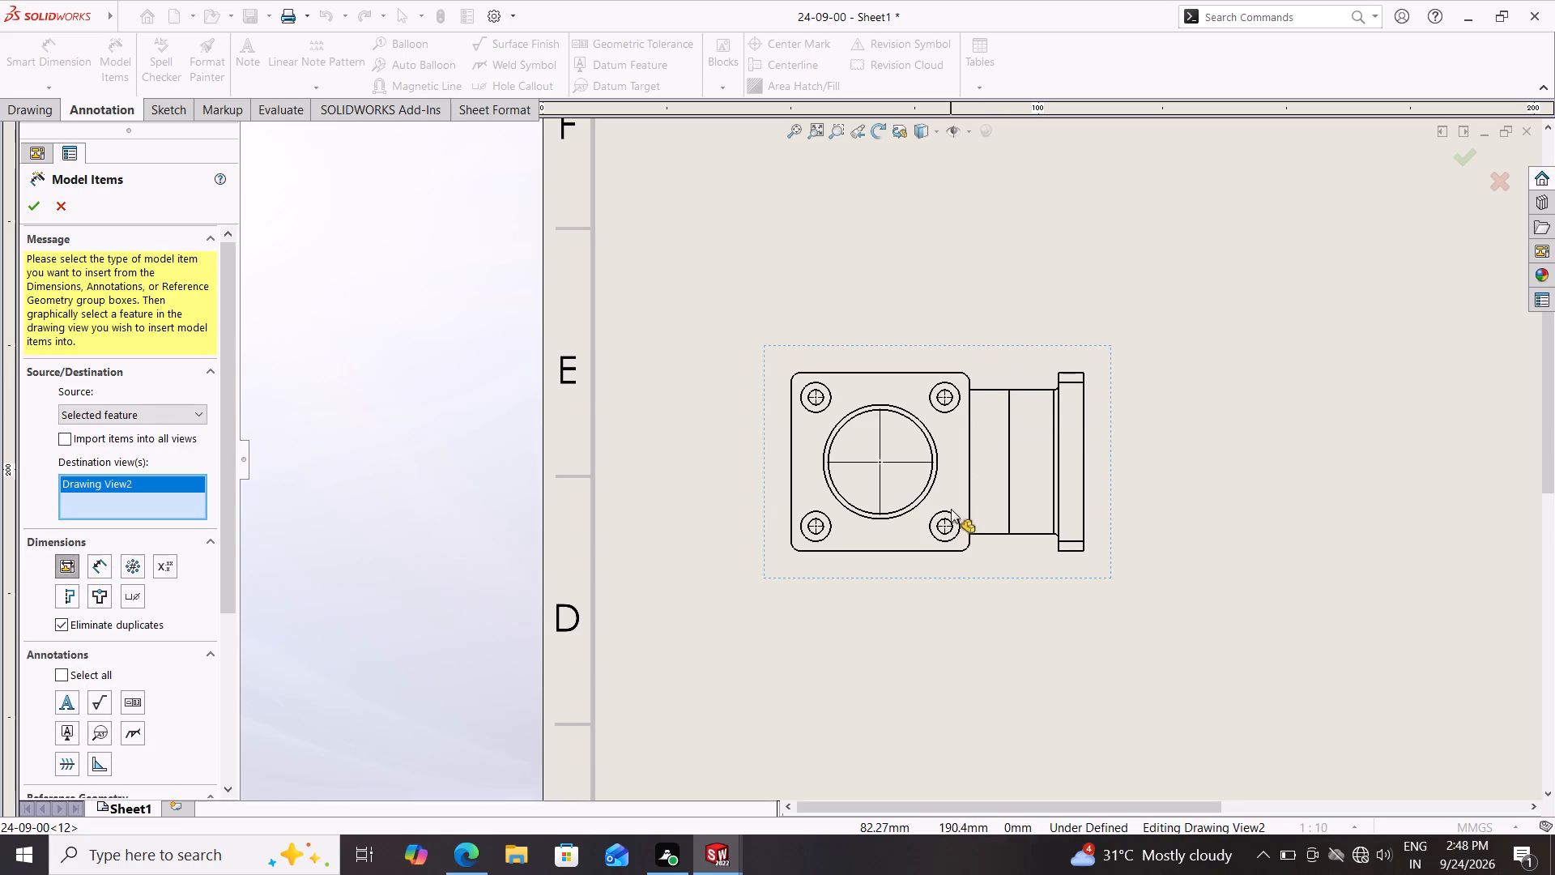
{"action": "scroll", "coordinate": [950, 612], "scroll_direction": "up", "scroll_amount": 5}
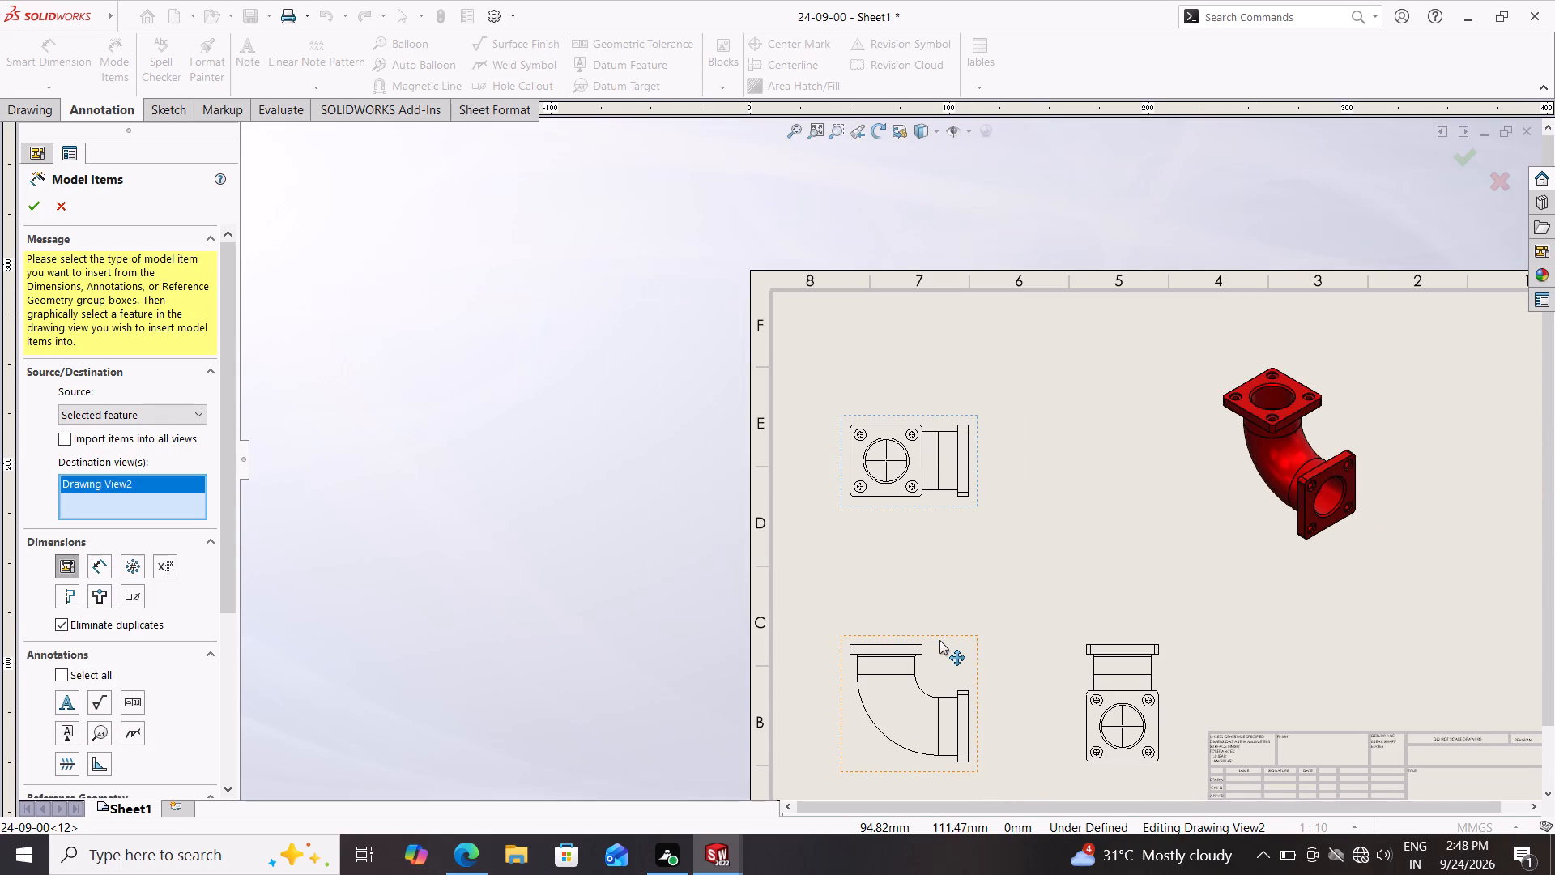
{"action": "left_click", "coordinate": [939, 640]}
{"action": "left_click", "coordinate": [1160, 668]}
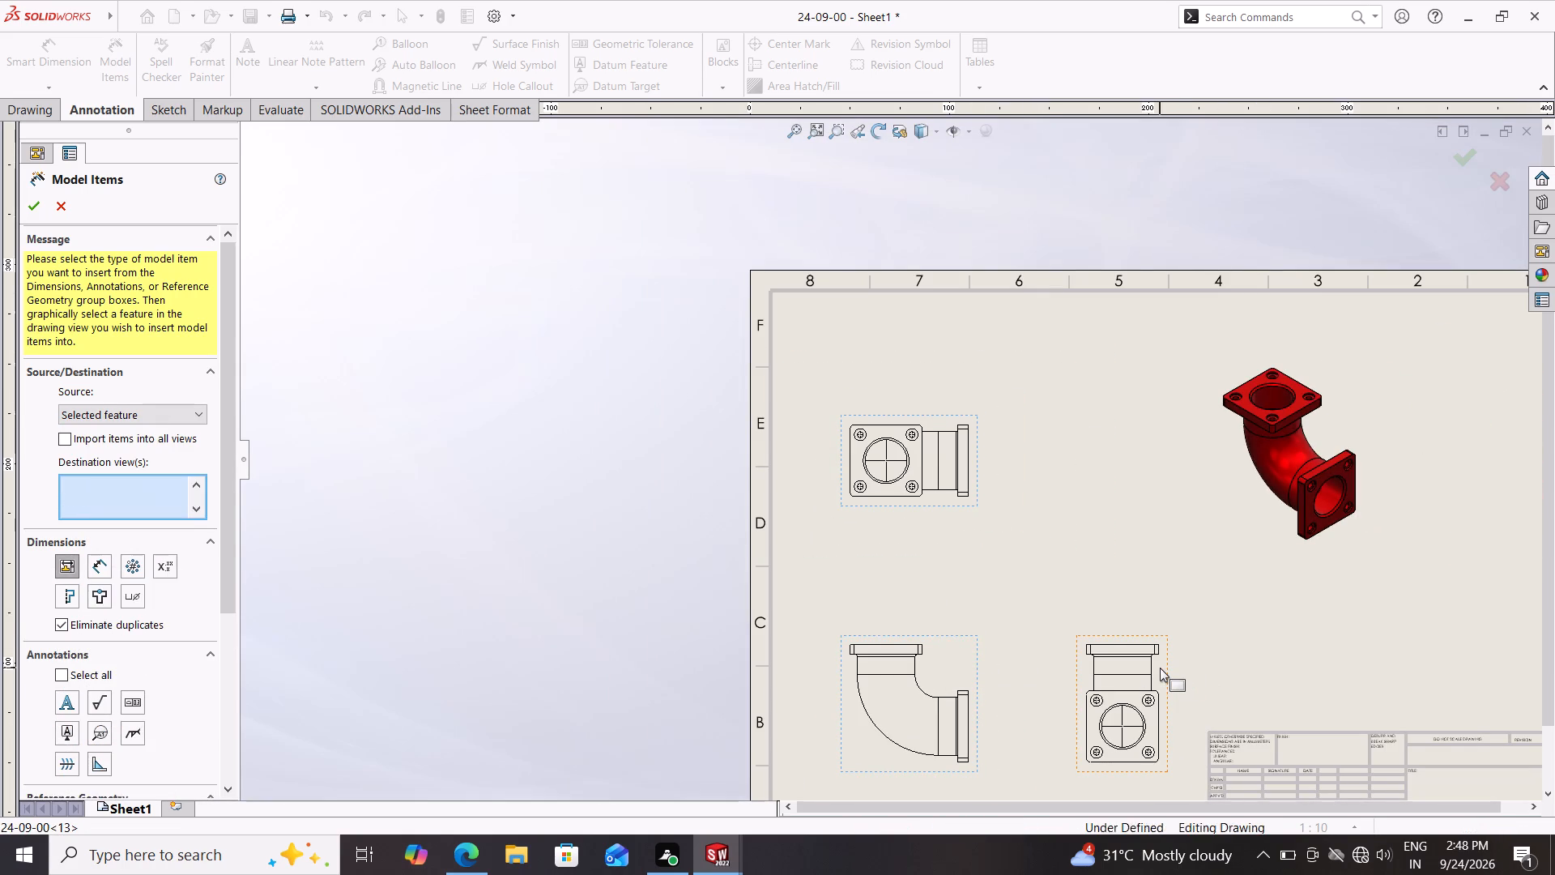
{"action": "left_click", "coordinate": [38, 209]}
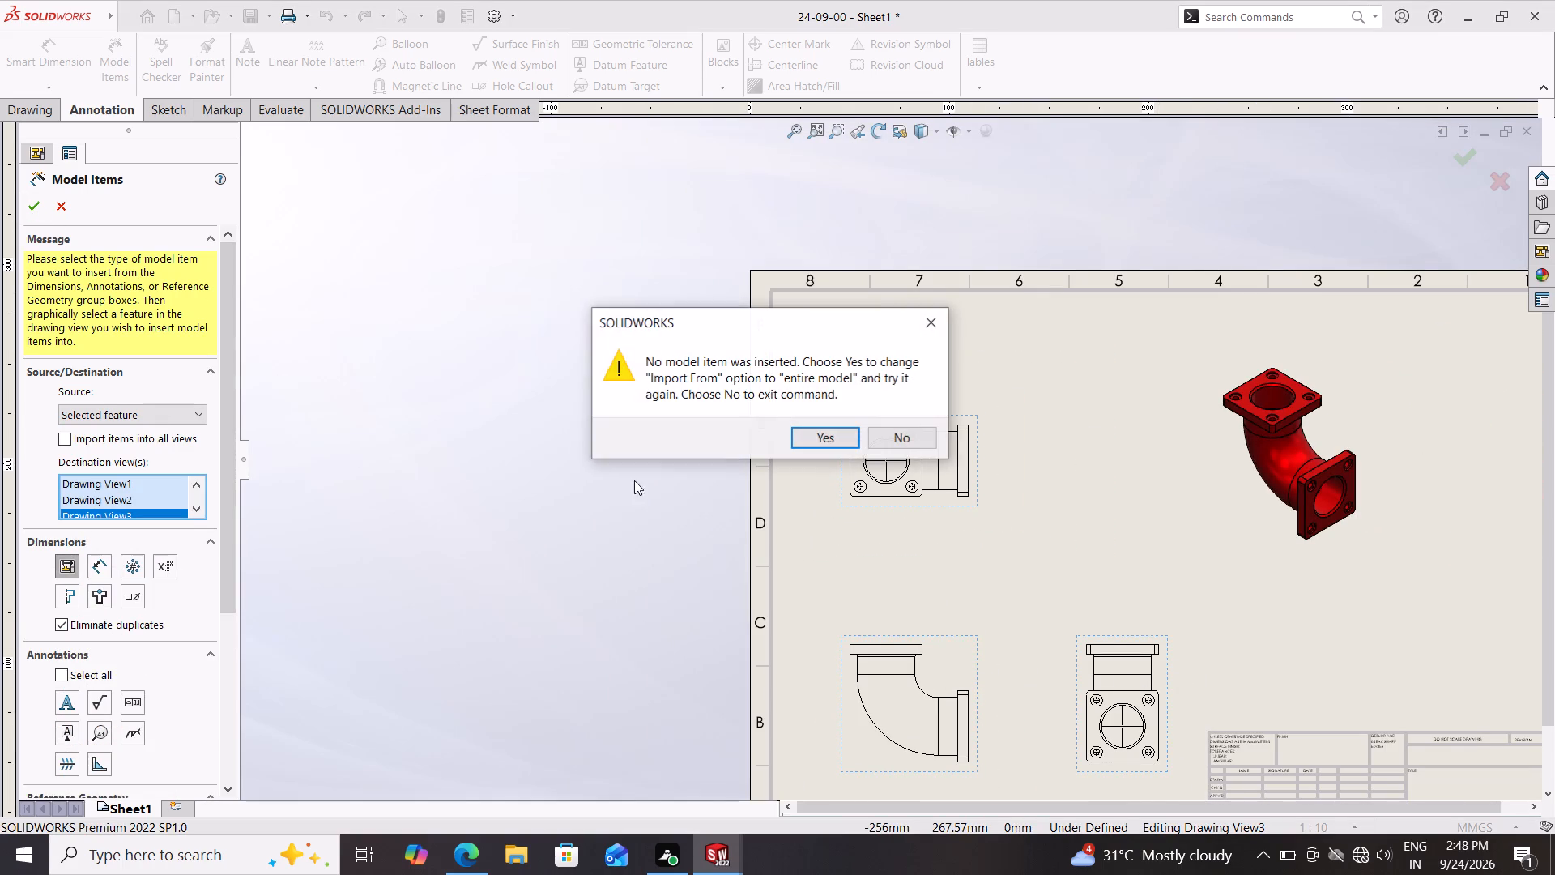
{"action": "left_click", "coordinate": [812, 429]}
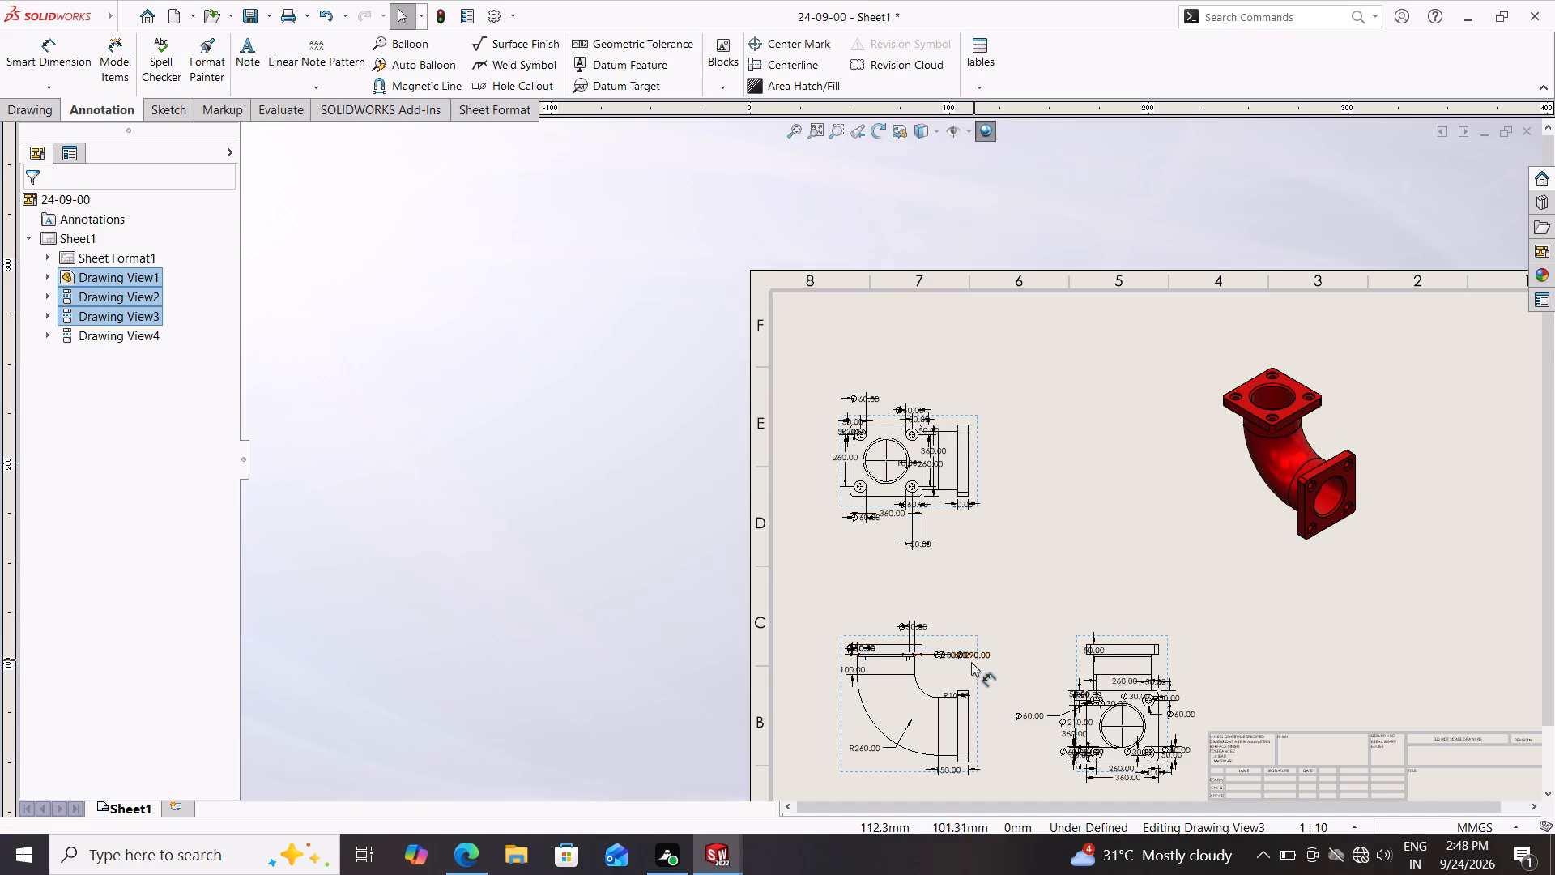
In the top view, move the vertical 50 mm and 260 mm hole dimensions clear of the flange's left edge and align them.
{"action": "scroll", "coordinate": [903, 484], "scroll_direction": "up", "scroll_amount": 2}
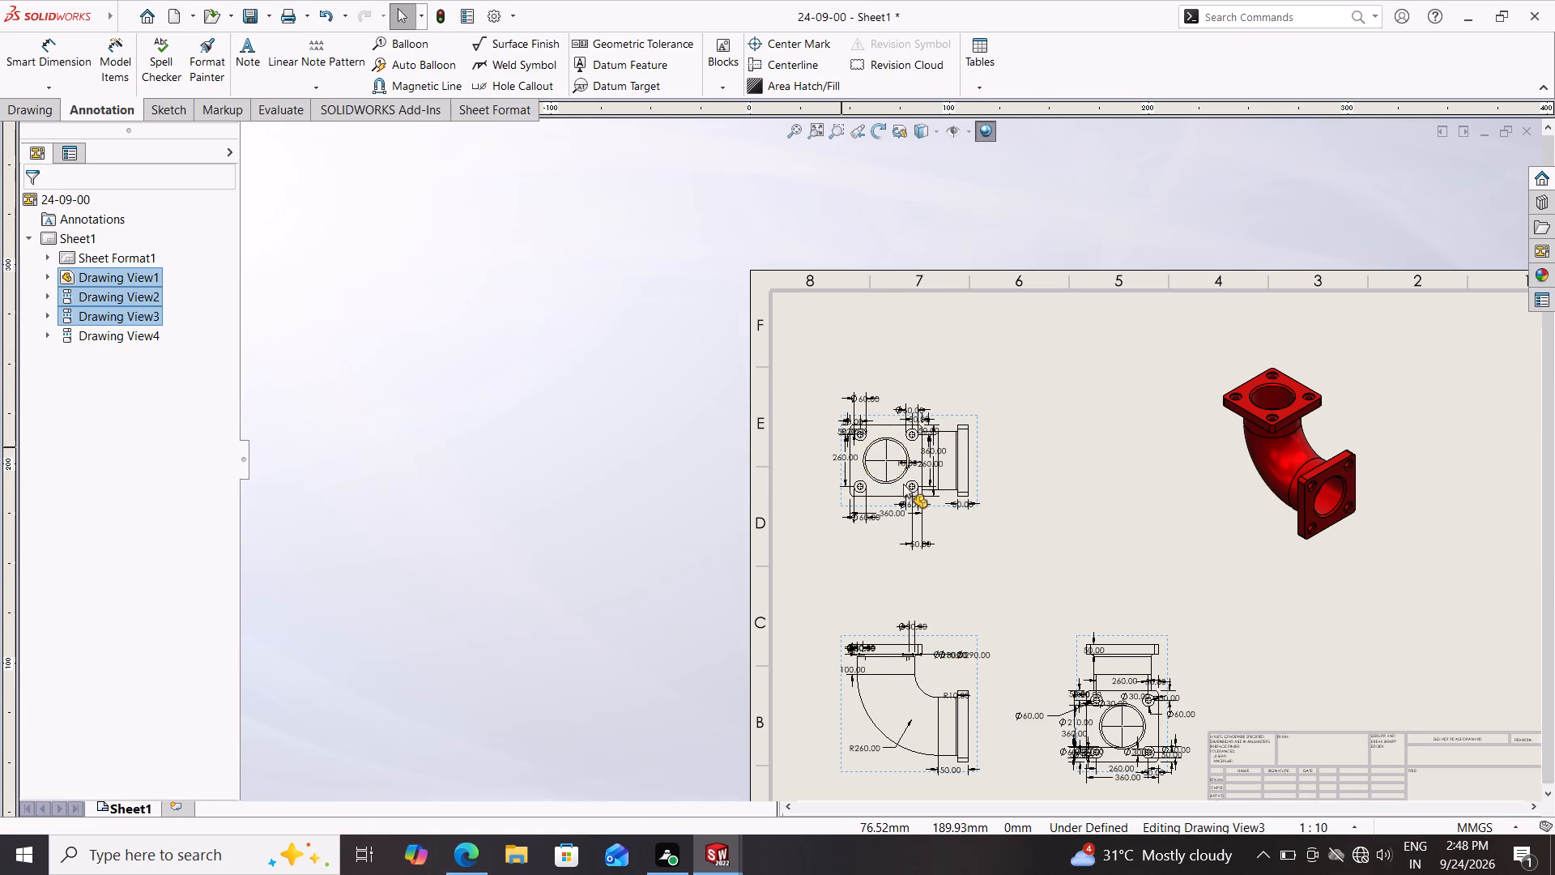
{"action": "scroll", "coordinate": [903, 484], "scroll_direction": "up", "scroll_amount": 1}
{"action": "scroll", "coordinate": [887, 459], "scroll_direction": "down", "scroll_amount": 3}
{"action": "scroll", "coordinate": [887, 459], "scroll_direction": "up", "scroll_amount": 1}
{"action": "scroll", "coordinate": [887, 459], "scroll_direction": "down", "scroll_amount": 7}
{"action": "scroll", "coordinate": [887, 459], "scroll_direction": "up", "scroll_amount": 1}
{"action": "scroll", "coordinate": [887, 459], "scroll_direction": "down", "scroll_amount": 8}
{"action": "scroll", "coordinate": [874, 461], "scroll_direction": "up", "scroll_amount": 3}
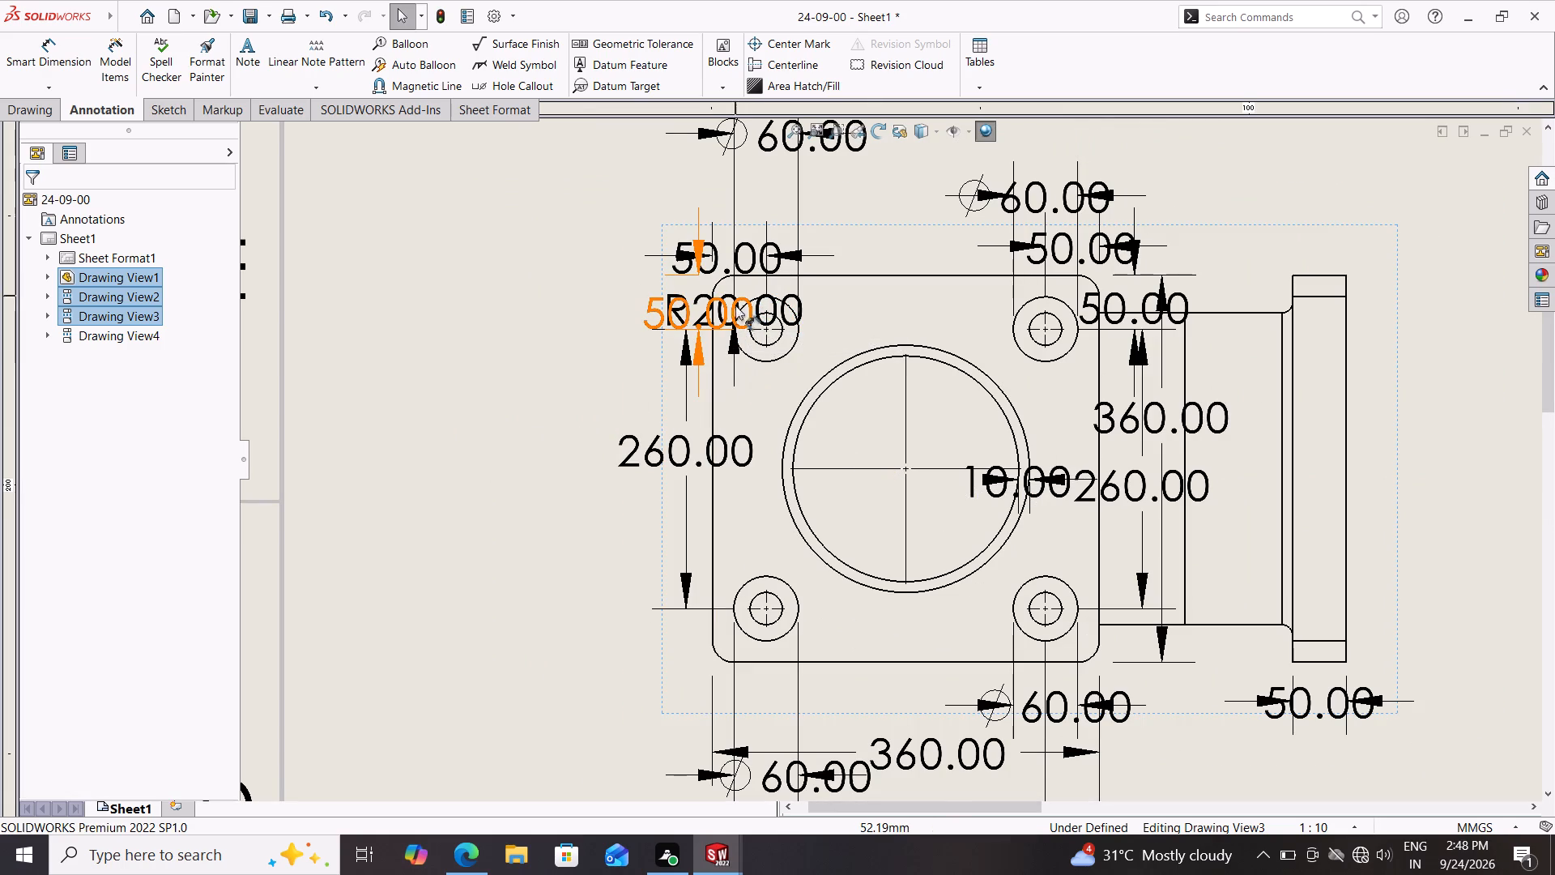
{"action": "left_click_drag", "start_coordinate": [673, 294], "coordinate": [561, 297]}
{"action": "left_click_drag", "start_coordinate": [672, 451], "coordinate": [596, 442]}
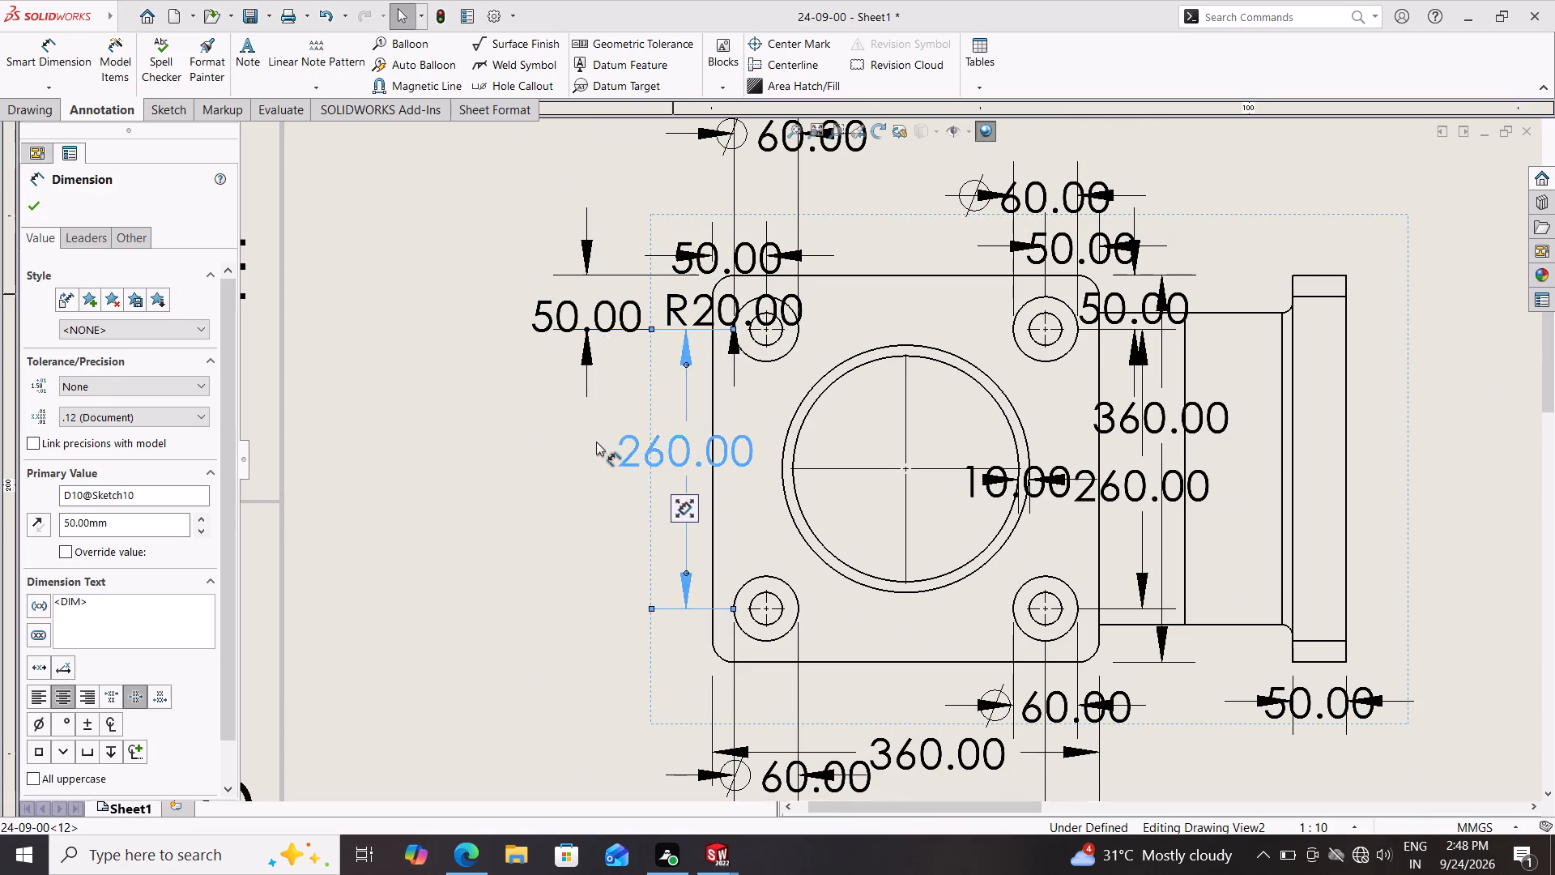
{"action": "left_click_drag", "start_coordinate": [596, 442], "coordinate": [578, 443]}
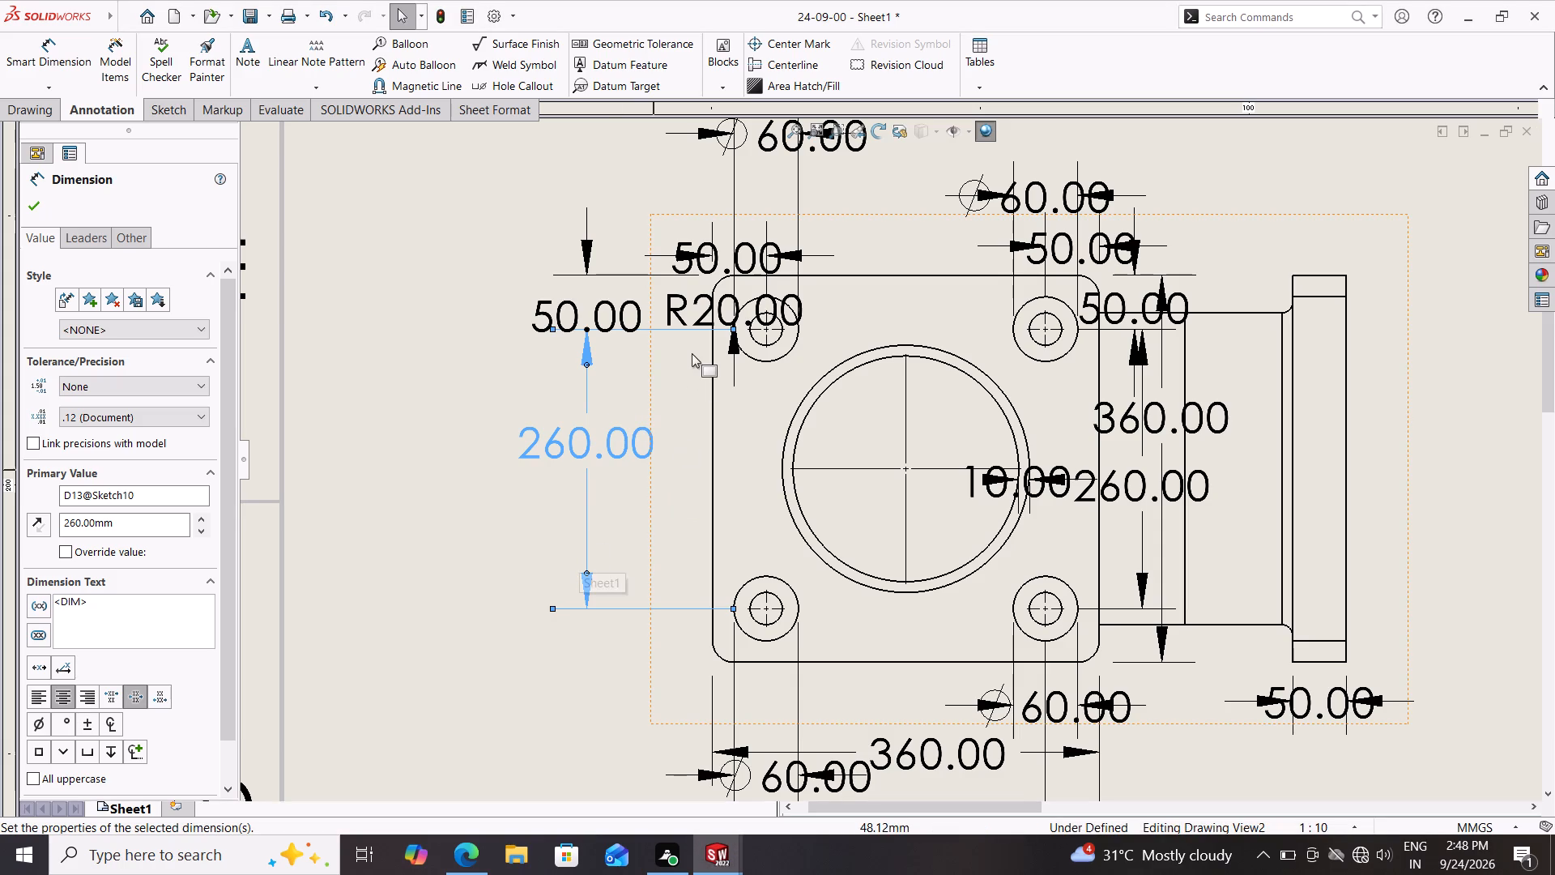
Delete the 360 mm width, the two Ø60 and the 50 mm hole-offset dimensions below the top view's square flange.
{"action": "scroll", "coordinate": [914, 655], "scroll_direction": "down", "scroll_amount": 2}
{"action": "scroll", "coordinate": [913, 655], "scroll_direction": "up", "scroll_amount": 2}
{"action": "left_click", "coordinate": [909, 656]}
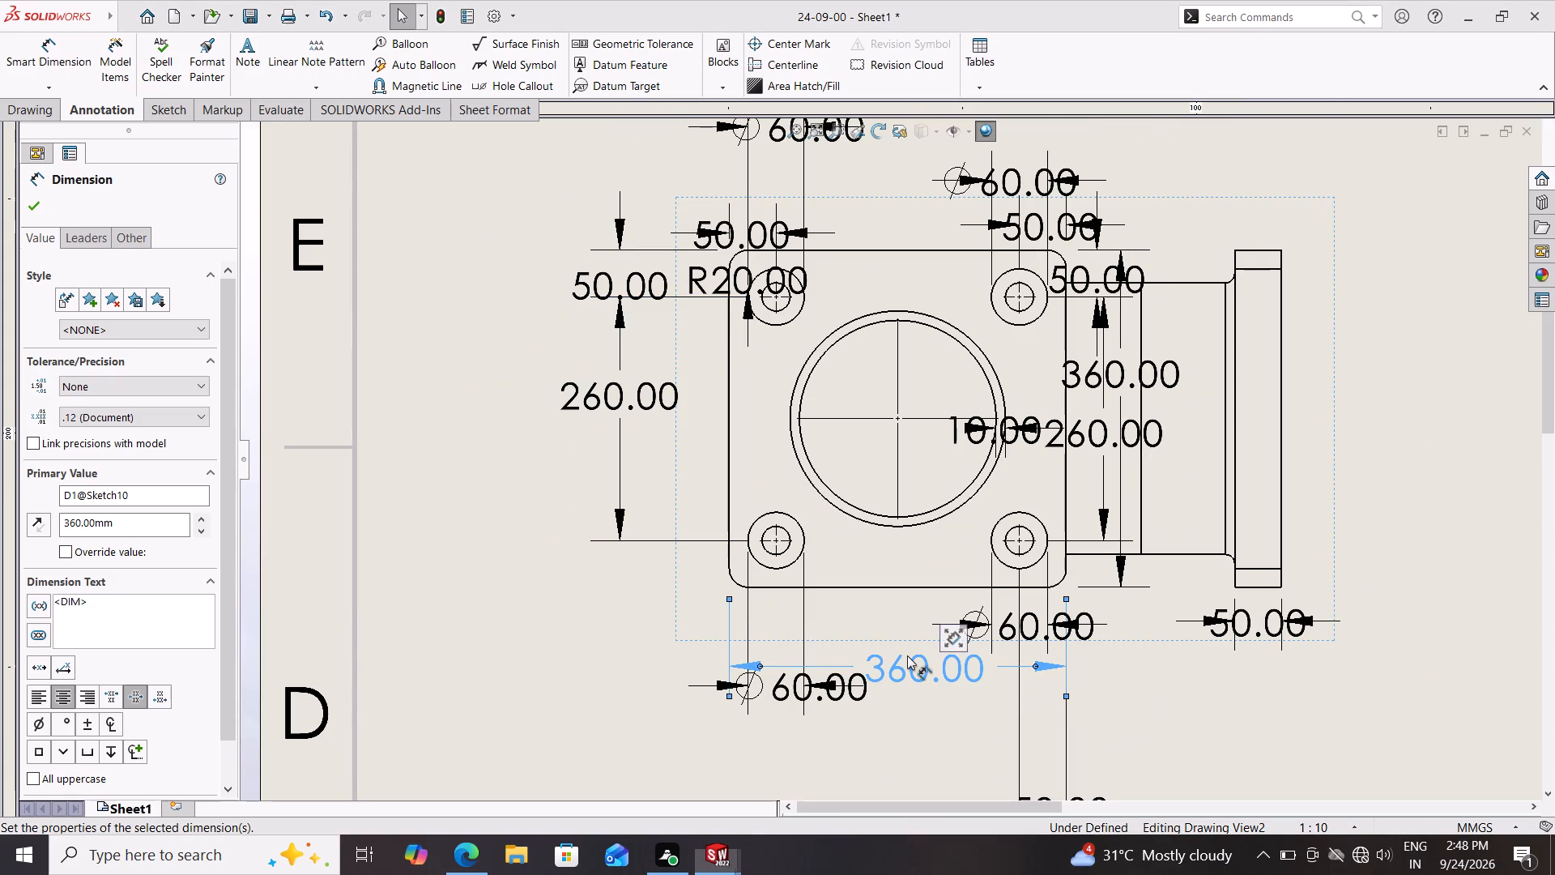
{"action": "key", "text": "Delete"}
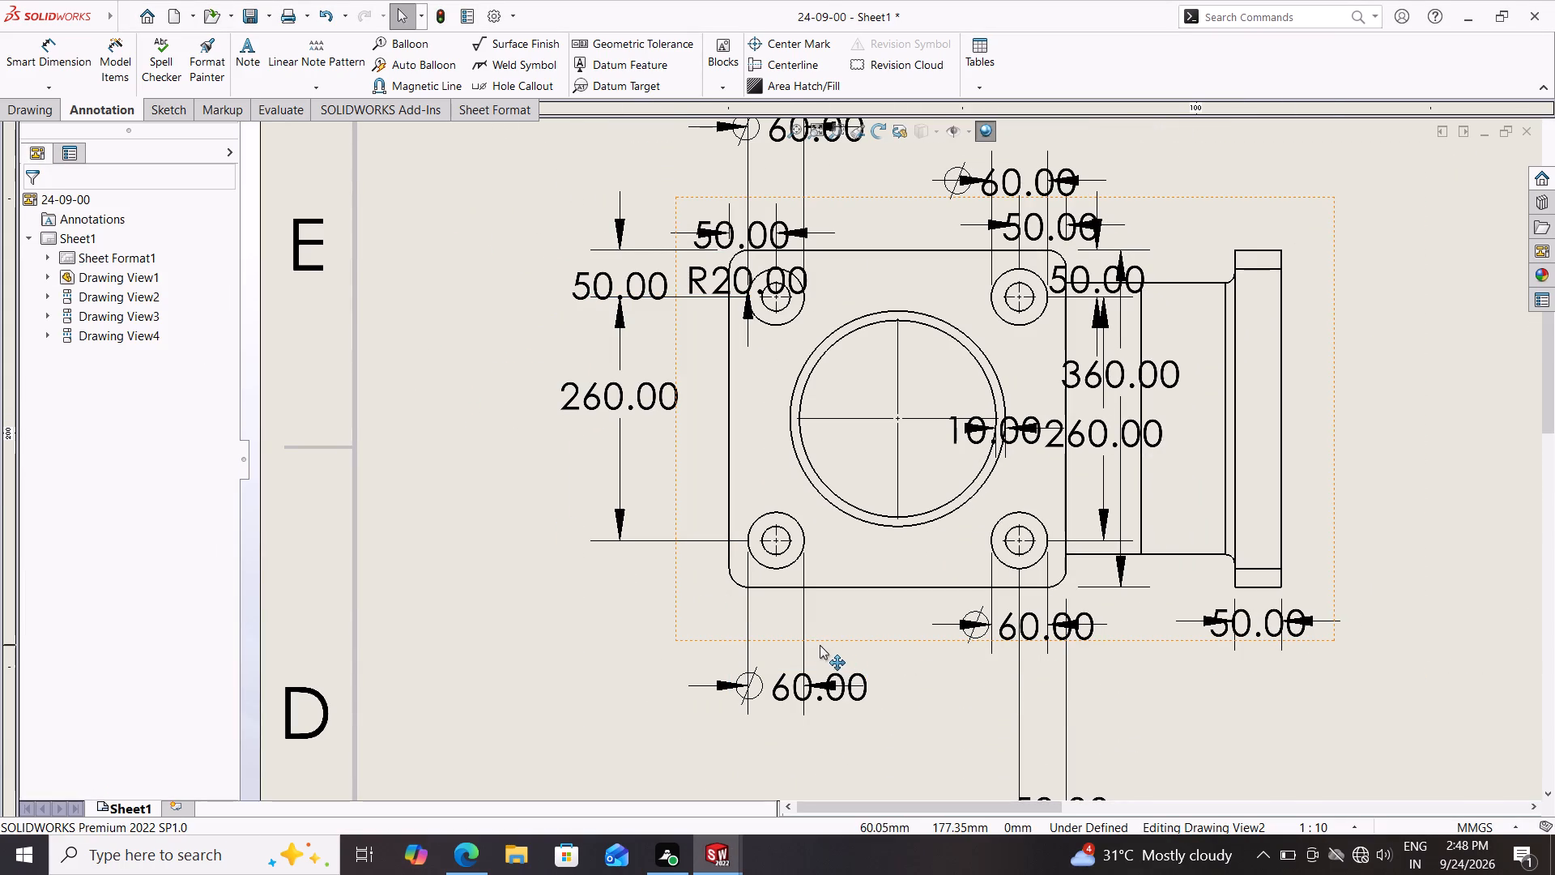
{"action": "left_click", "coordinate": [798, 669]}
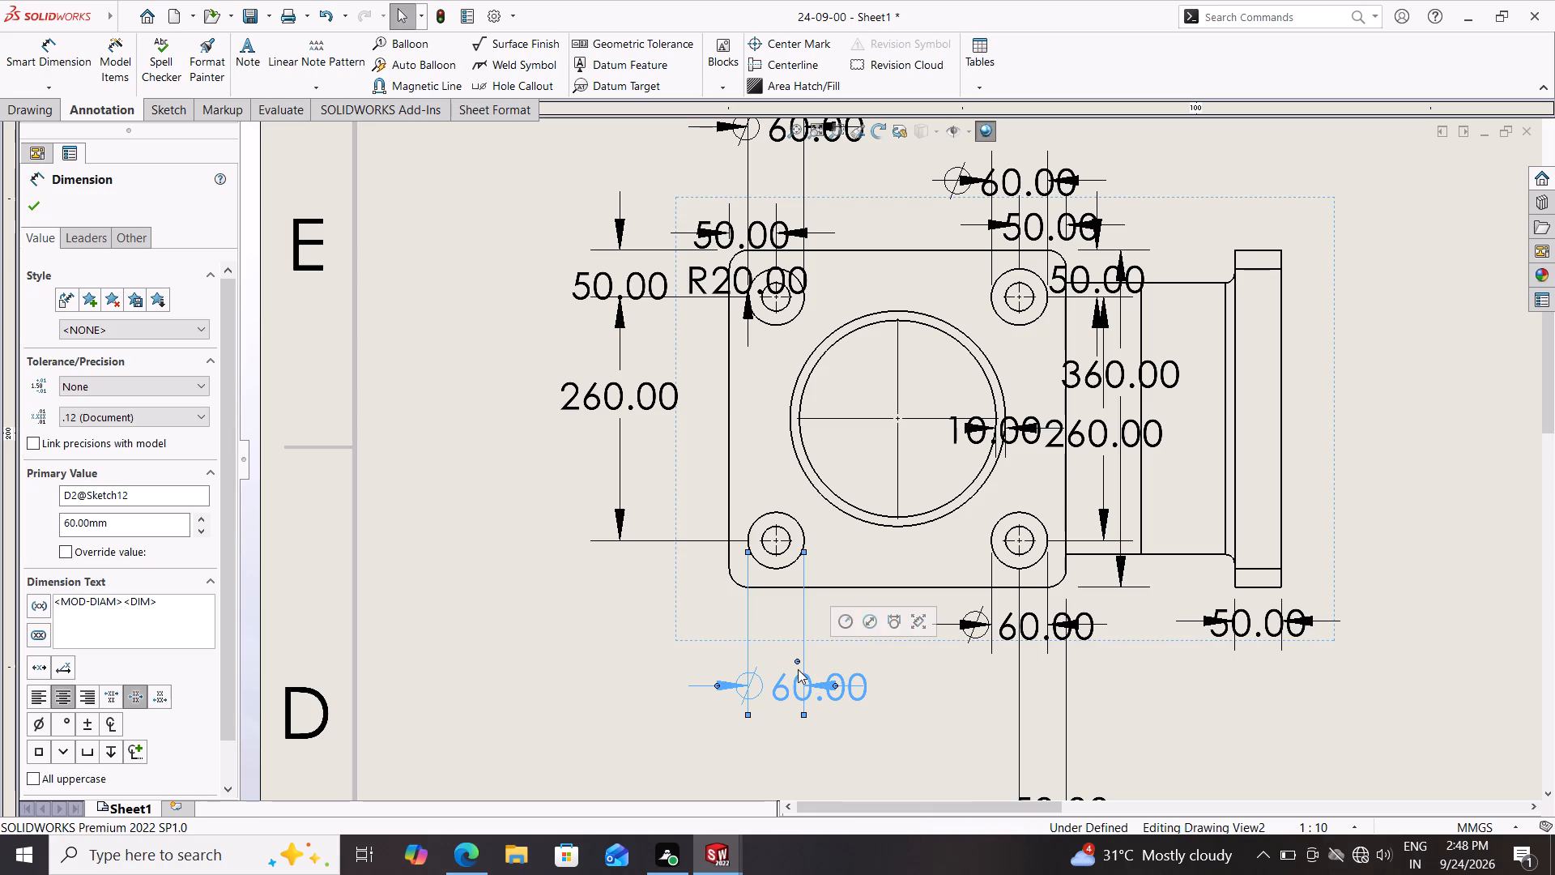
{"action": "key", "text": "Delete"}
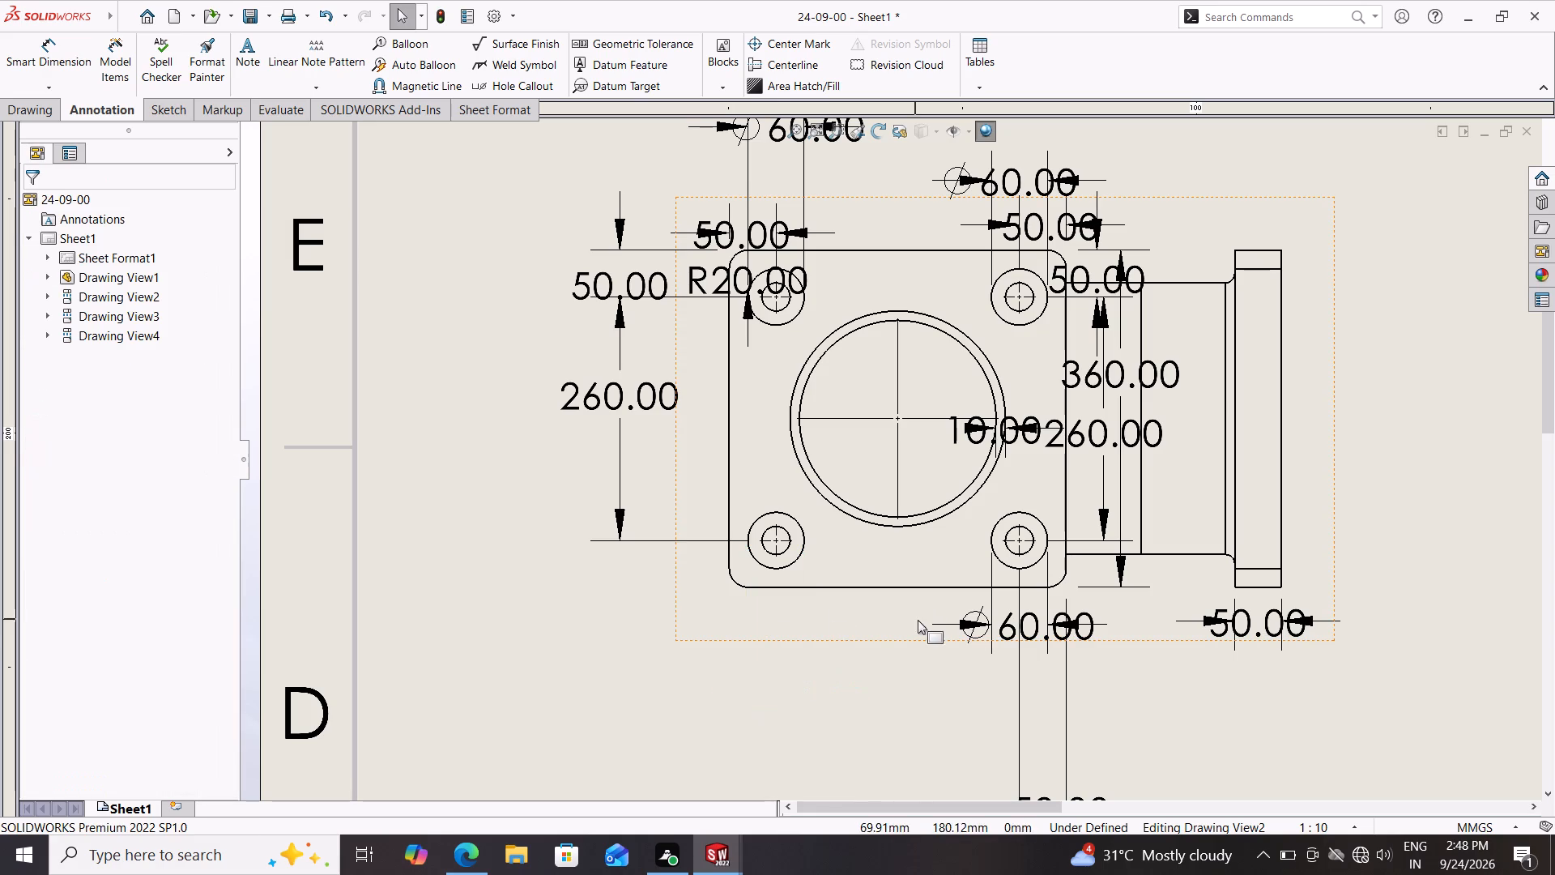
{"action": "left_click", "coordinate": [1002, 634]}
{"action": "key", "text": "Delete"}
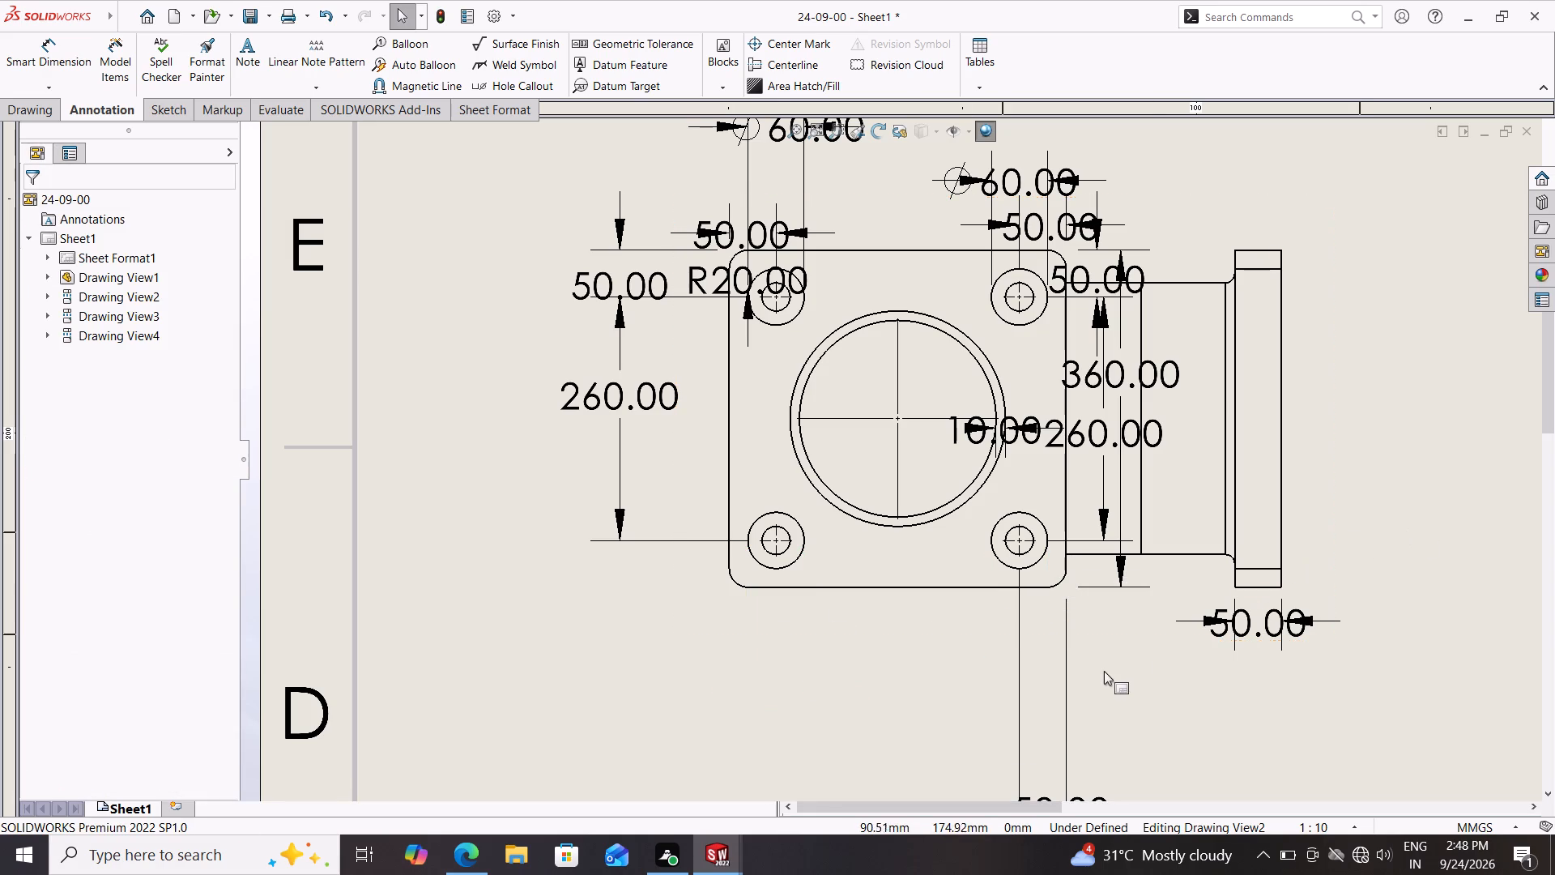
{"action": "scroll", "coordinate": [1107, 671], "scroll_direction": "down", "scroll_amount": 2}
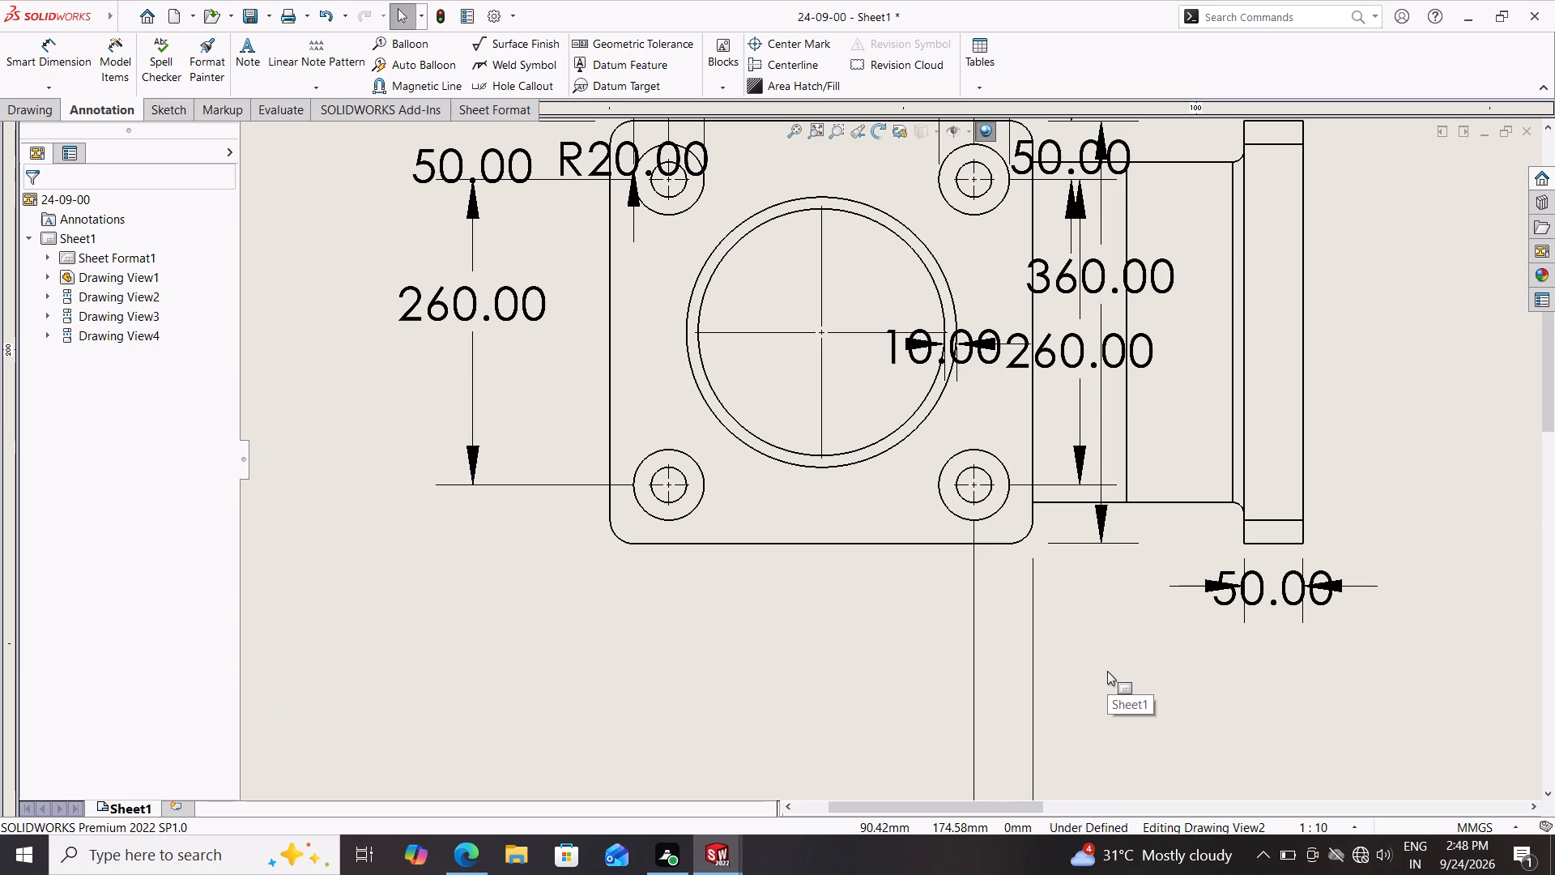
{"action": "scroll", "coordinate": [1092, 672], "scroll_direction": "up", "scroll_amount": 2}
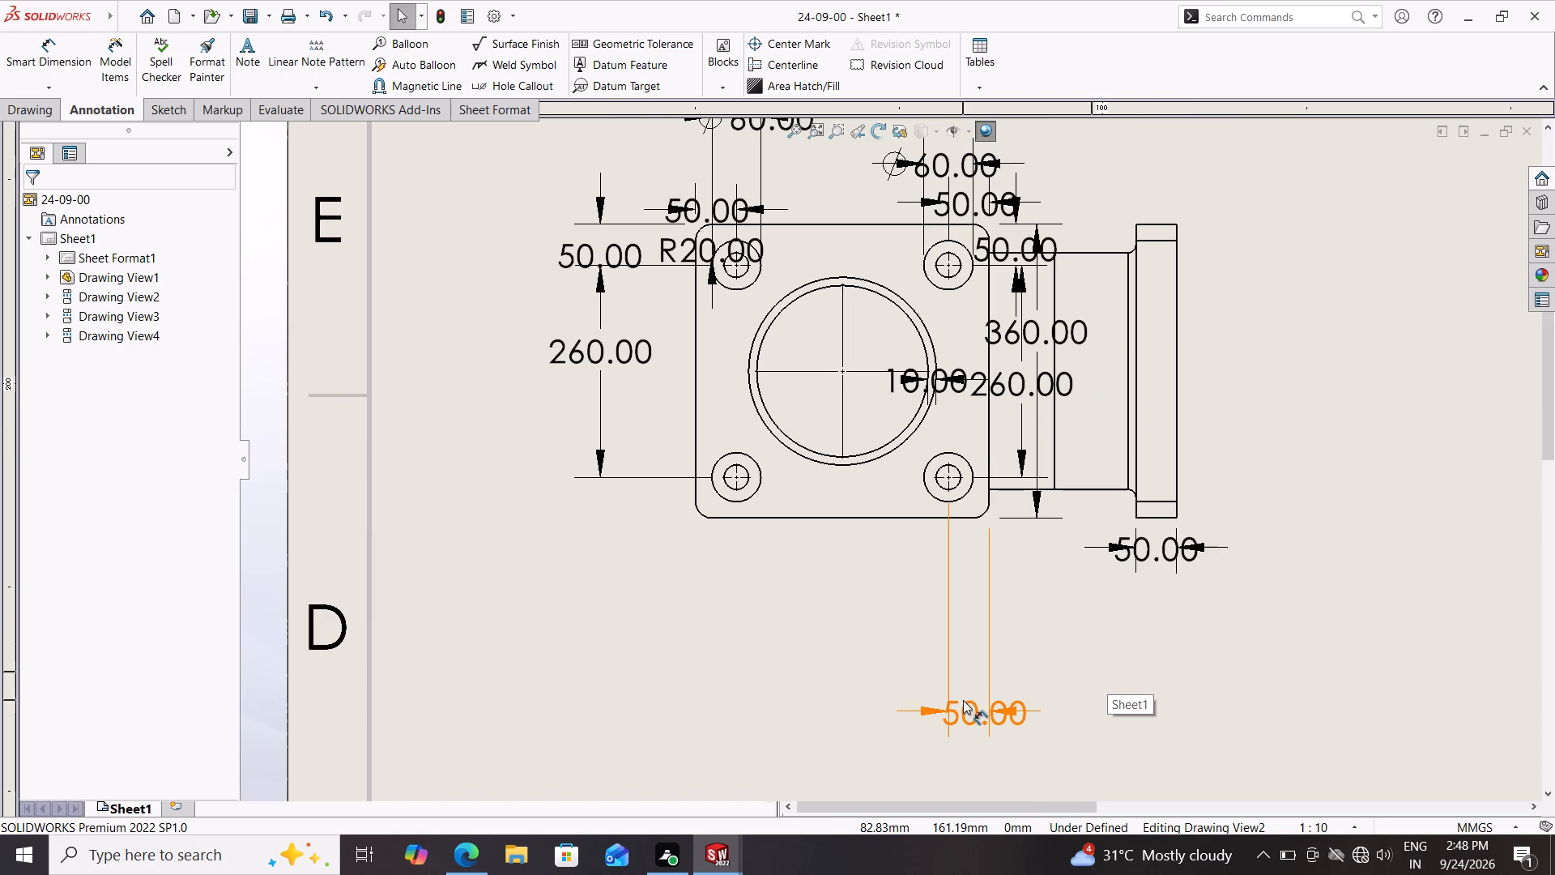
{"action": "left_click", "coordinate": [963, 700]}
{"action": "key", "text": "Delete"}
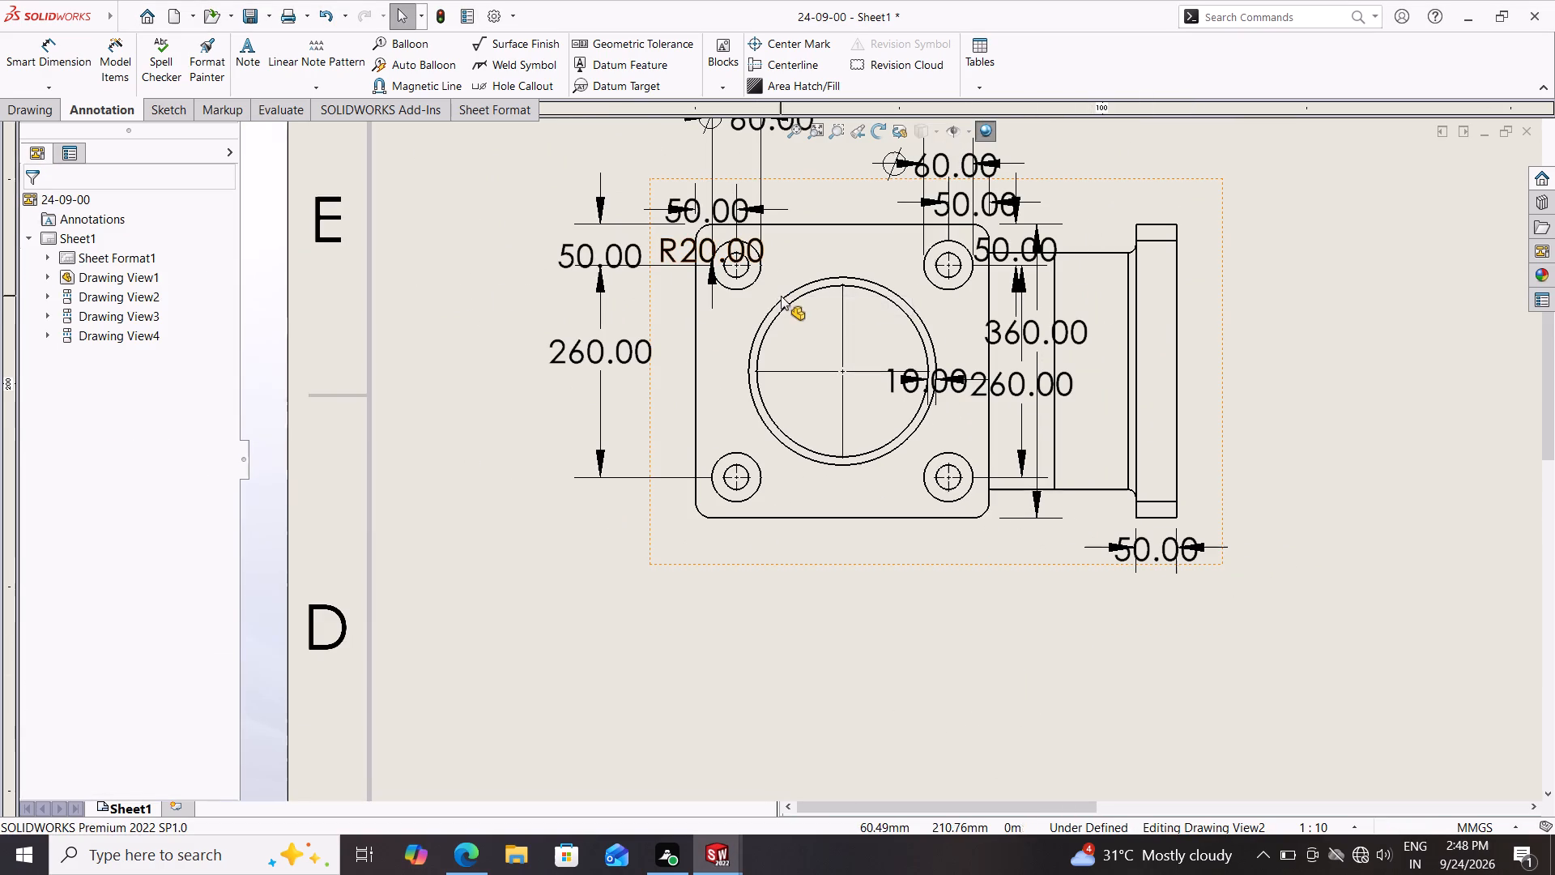
Delete the horizontal 50 mm, R20 and Ø60 dimensions at the upper-left hole of the top view's flange.
{"action": "scroll", "coordinate": [765, 280], "scroll_direction": "down", "scroll_amount": 2}
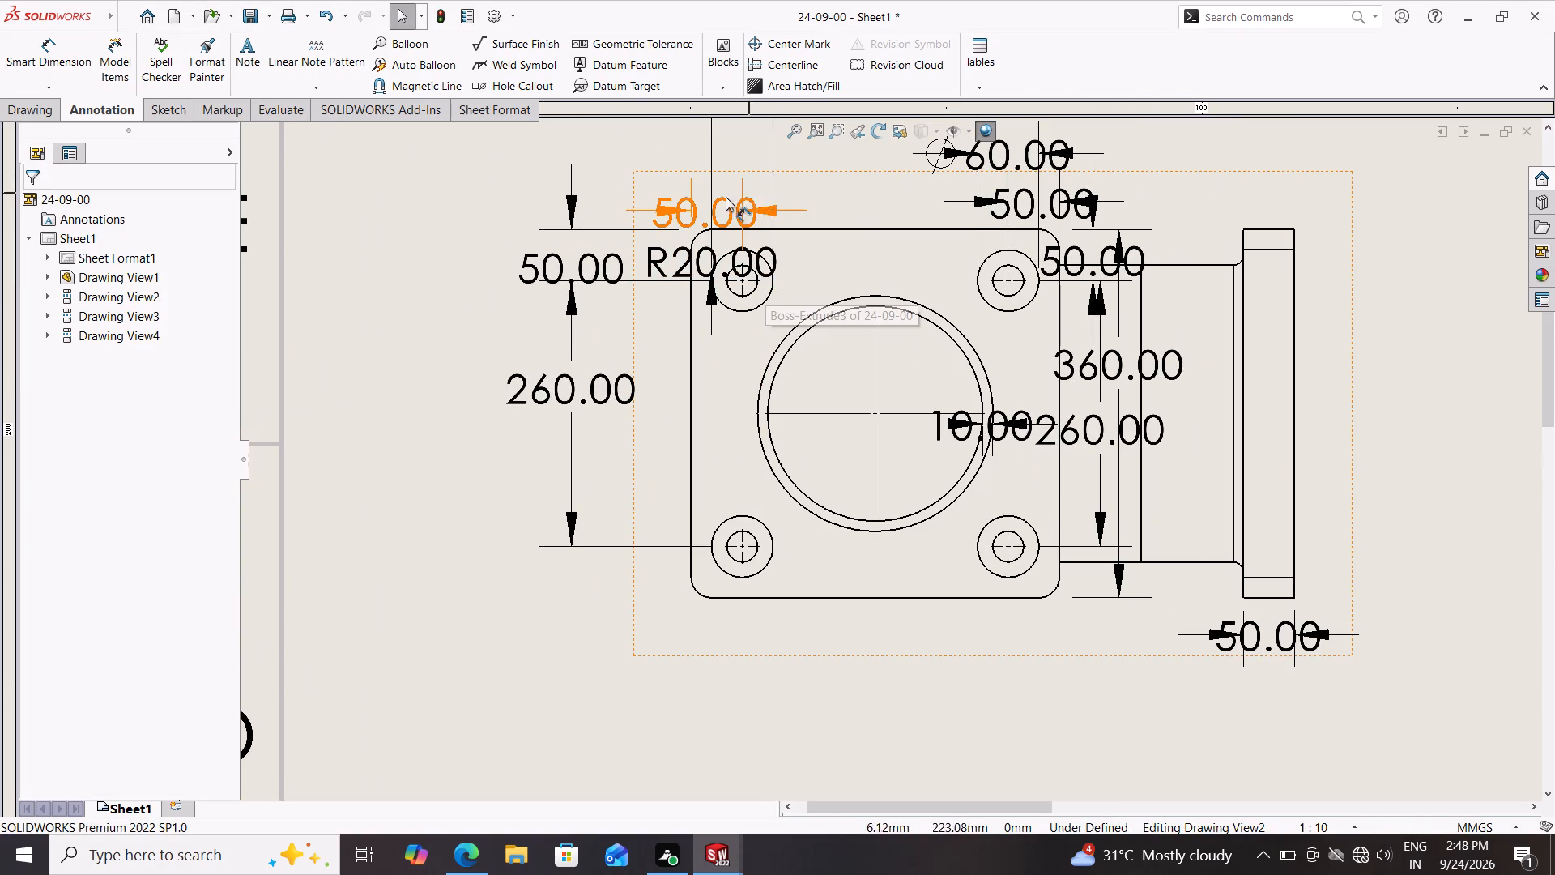
{"action": "left_click", "coordinate": [716, 201]}
{"action": "key", "text": "Delete"}
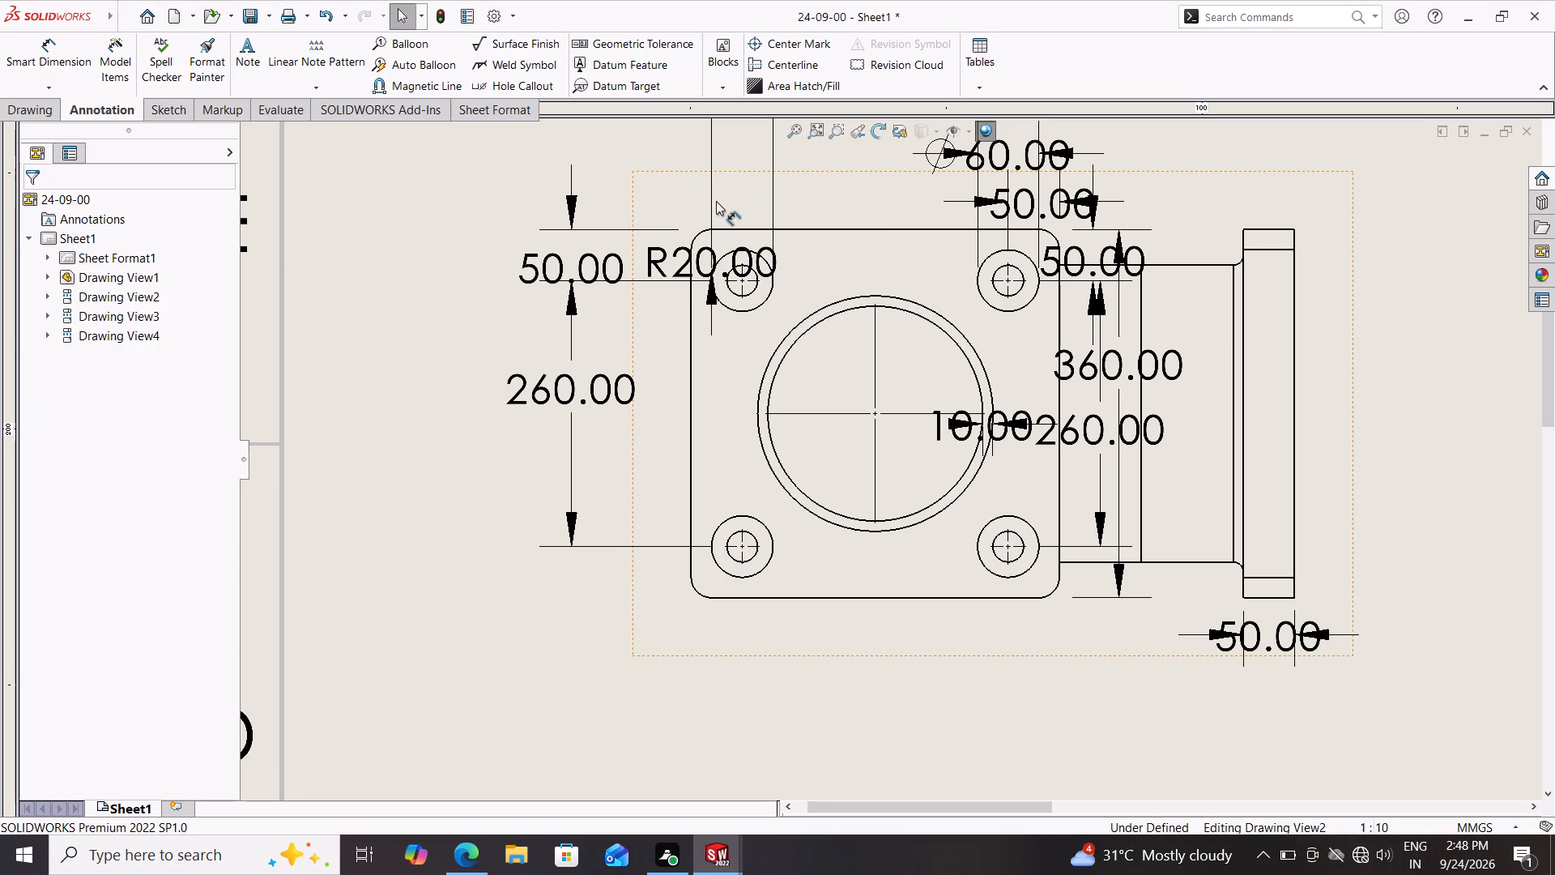
{"action": "left_click", "coordinate": [731, 266]}
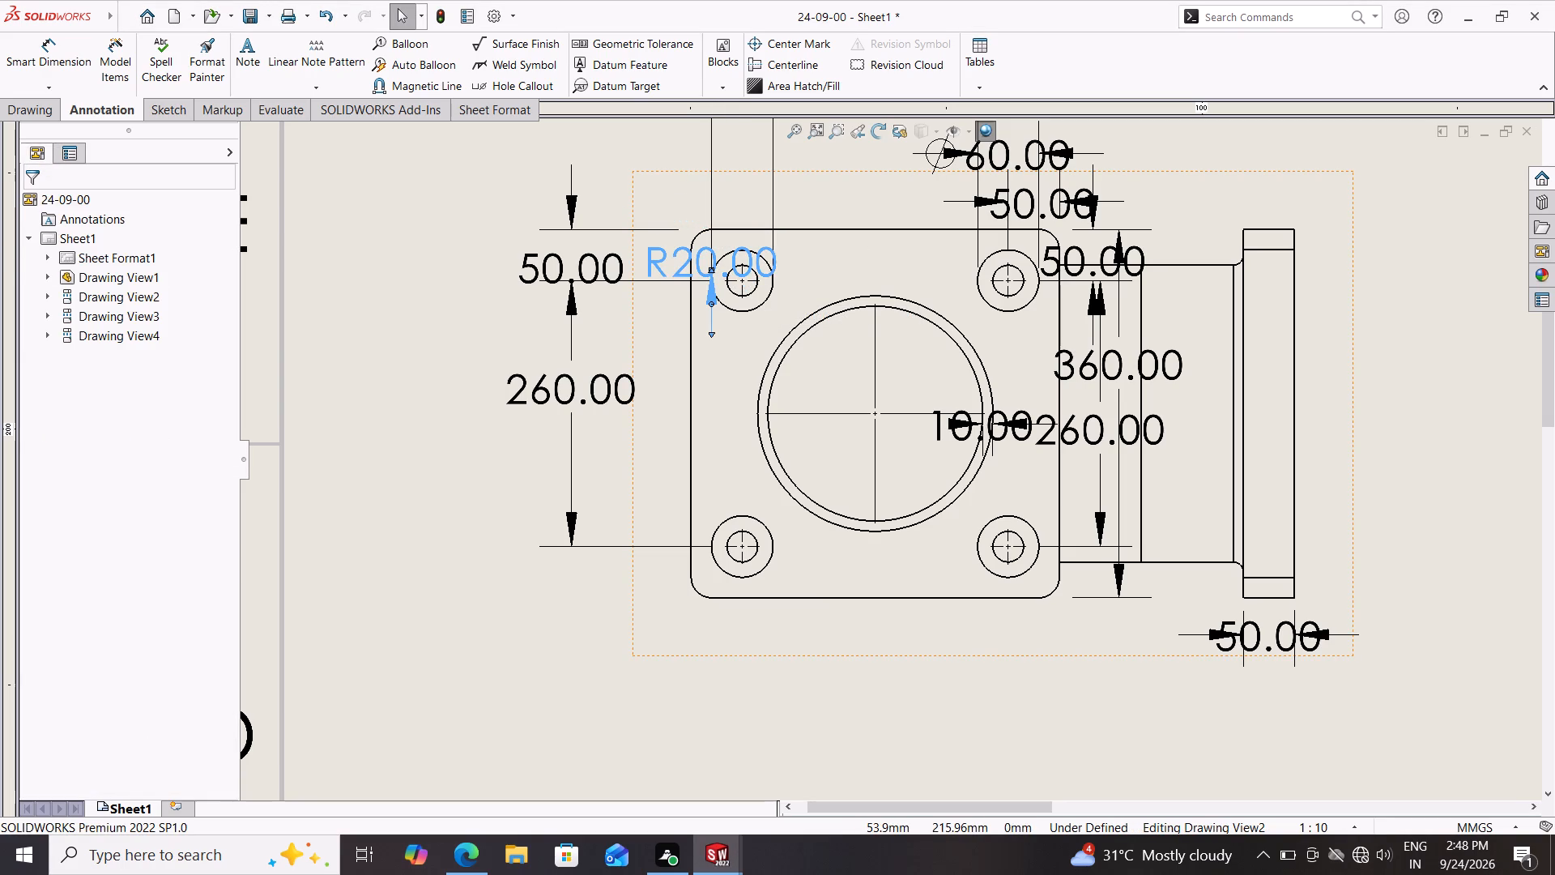
{"action": "key", "text": "Delete"}
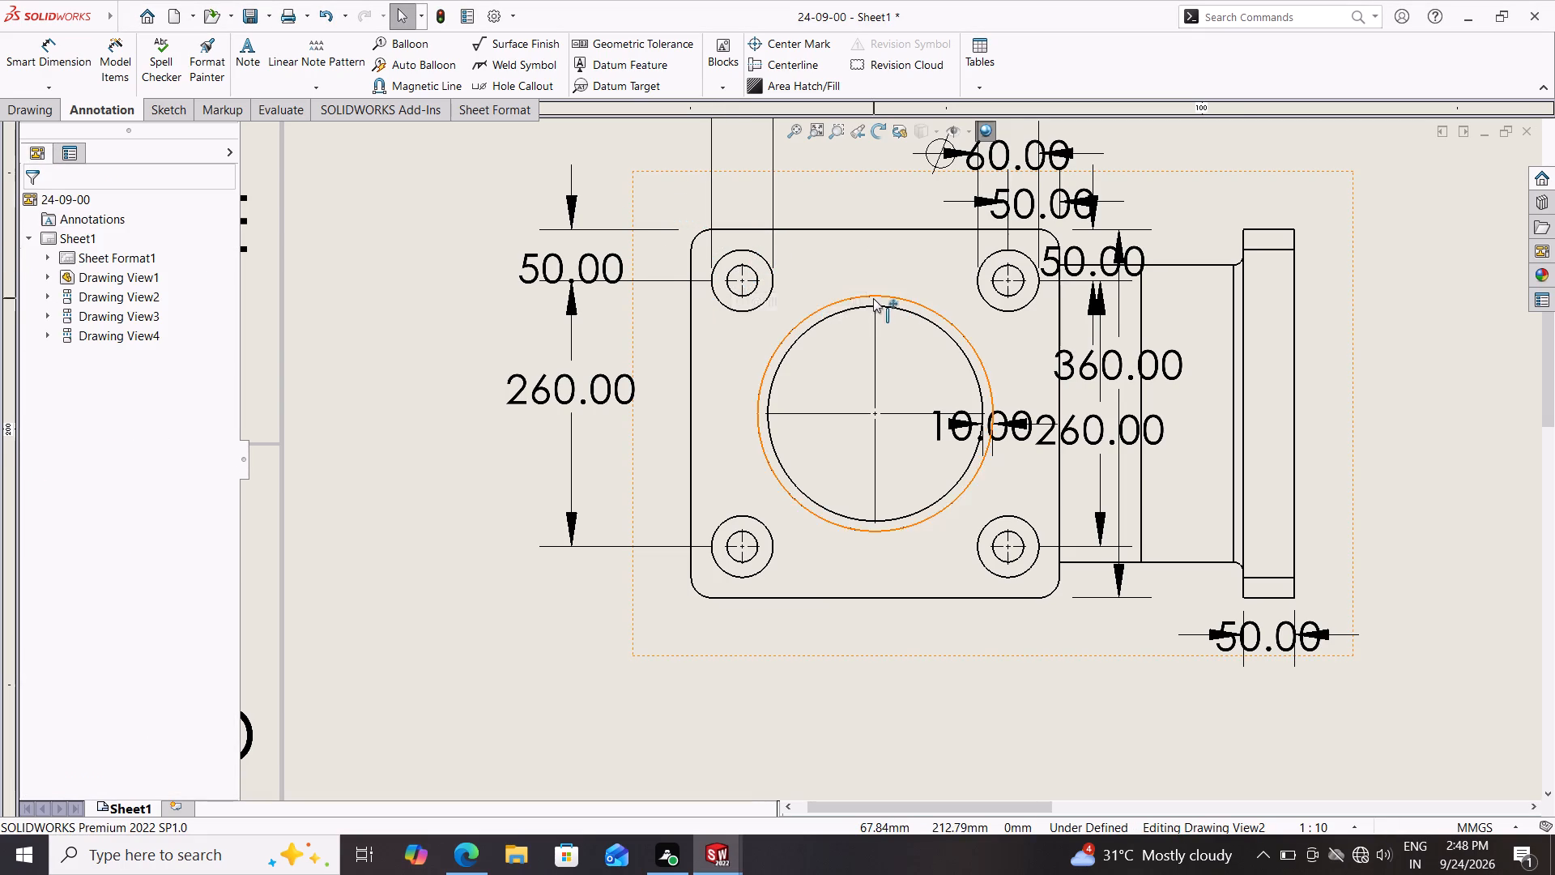
{"action": "scroll", "coordinate": [873, 298], "scroll_direction": "down", "scroll_amount": 1}
{"action": "scroll", "coordinate": [871, 298], "scroll_direction": "up", "scroll_amount": 2}
{"action": "left_click", "coordinate": [790, 207]}
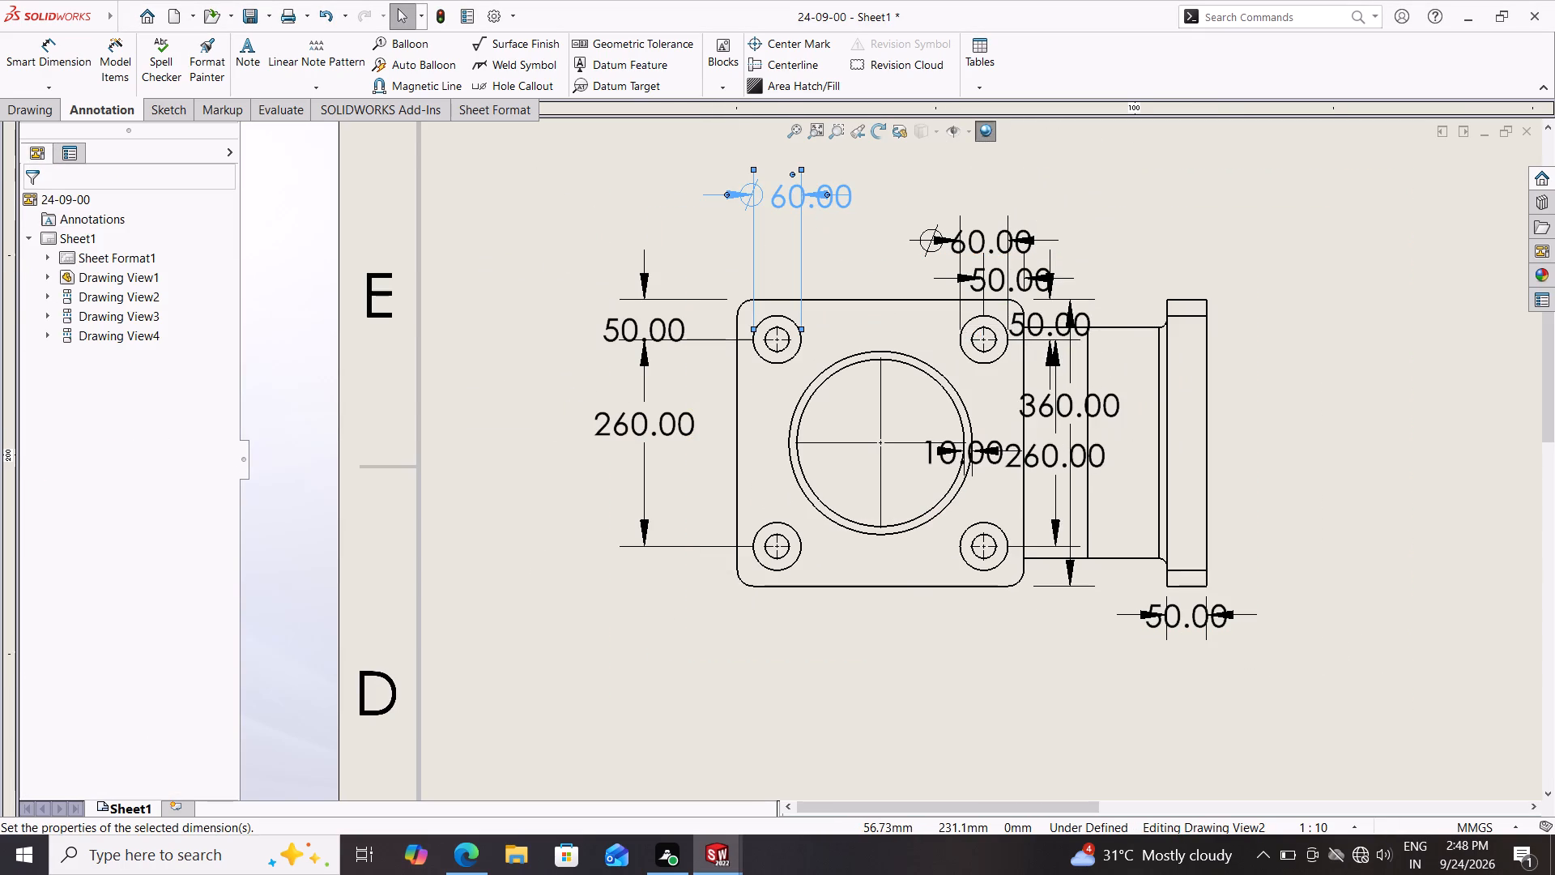
{"action": "key", "text": "Delete"}
Delete the Ø60, horizontal 50 mm and vertical 50 mm dimensions at the upper-right hole of the top view's flange.
{"action": "left_click", "coordinate": [965, 230]}
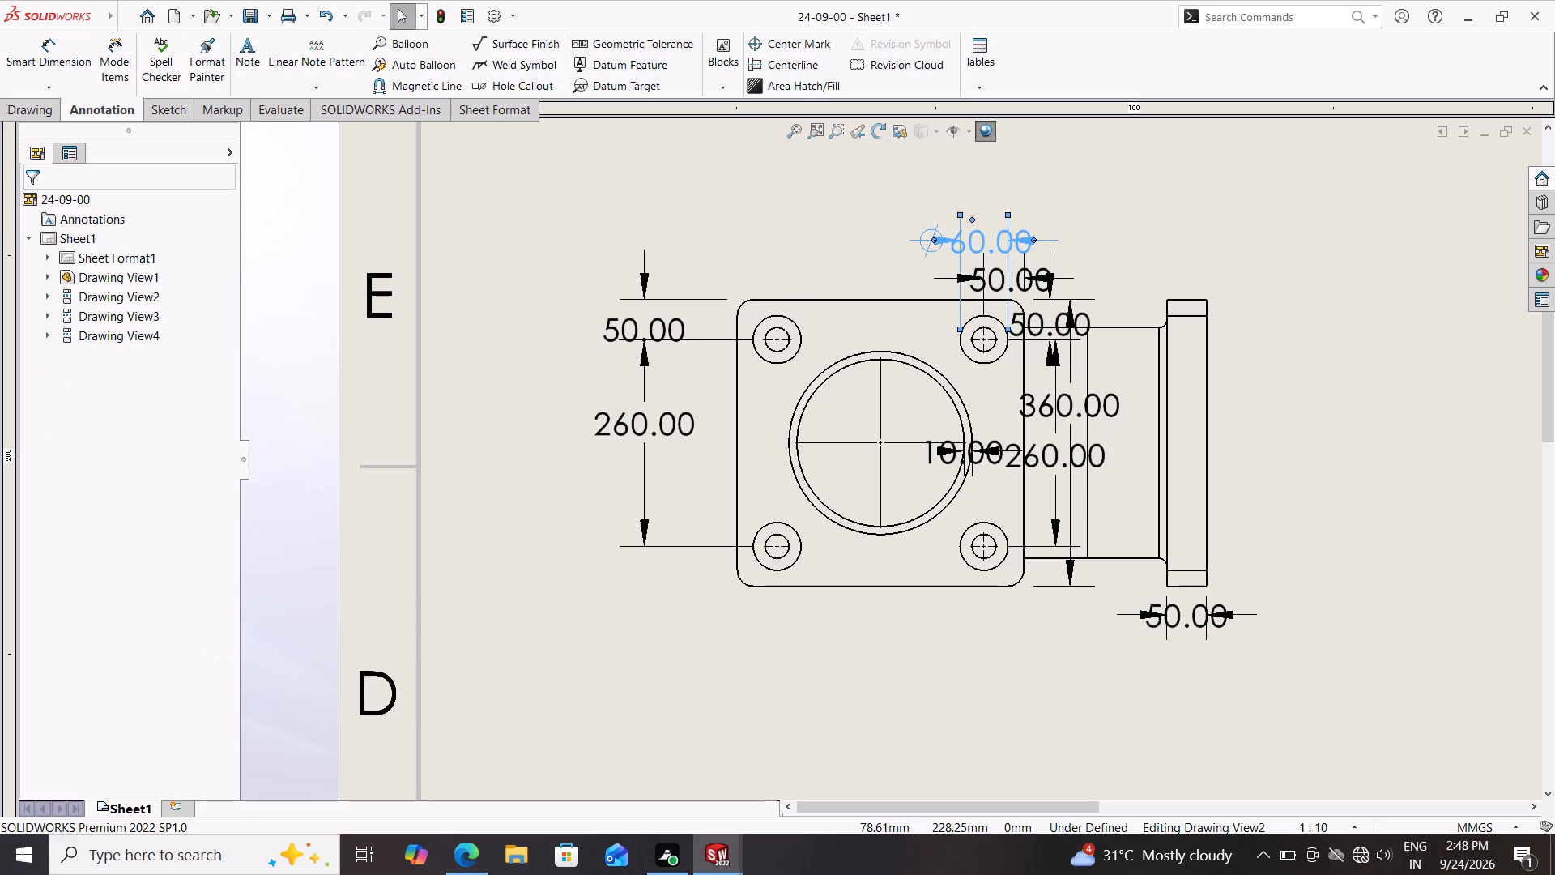
{"action": "key", "text": "Delete"}
{"action": "left_click", "coordinate": [984, 273]}
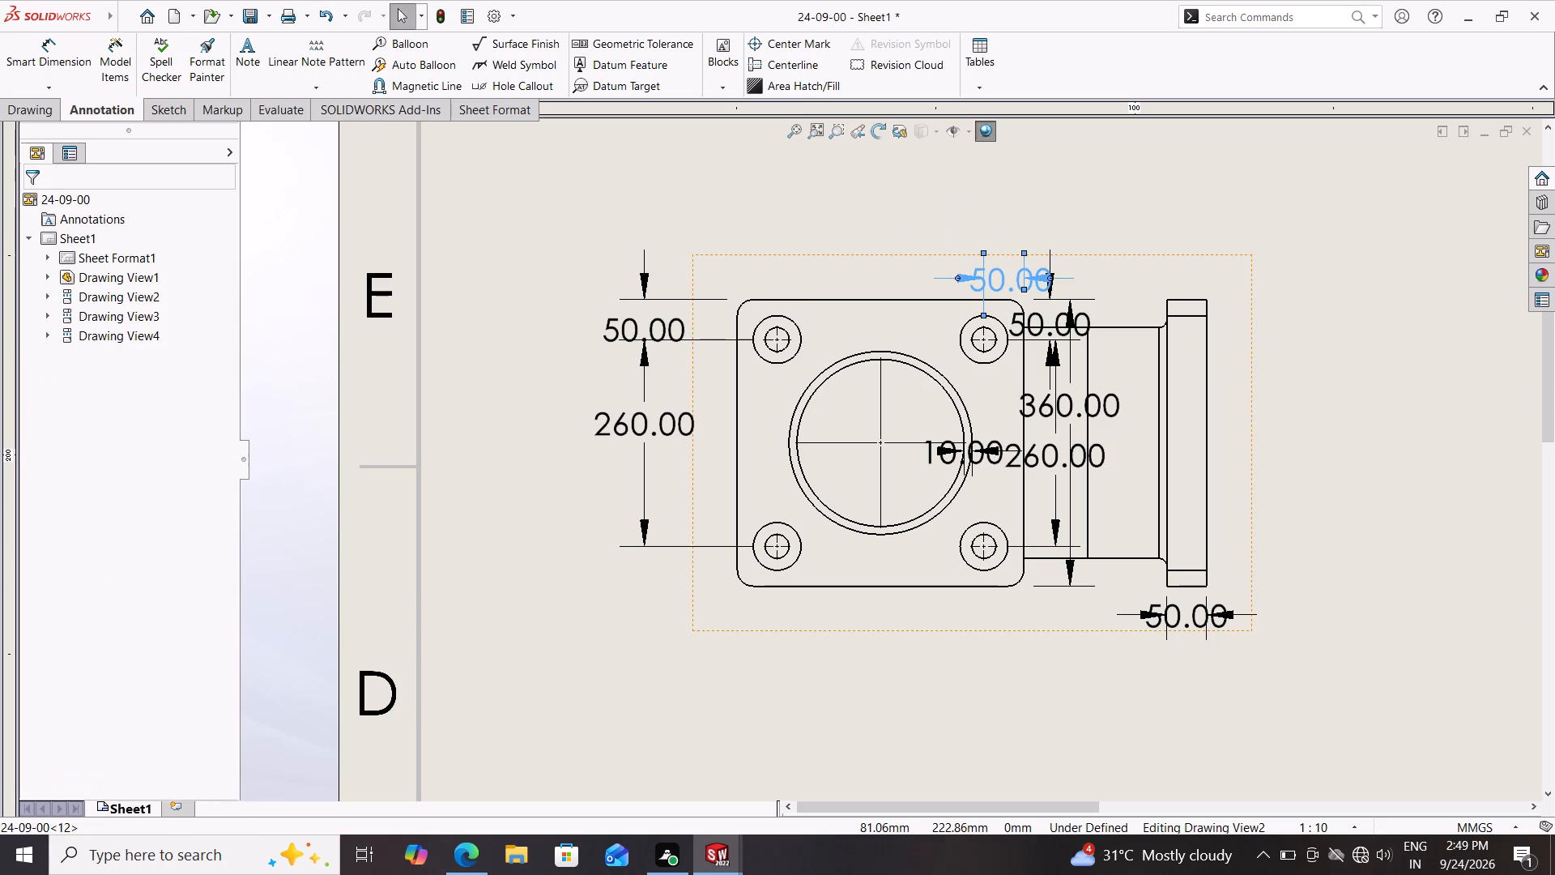
{"action": "key", "text": "Delete"}
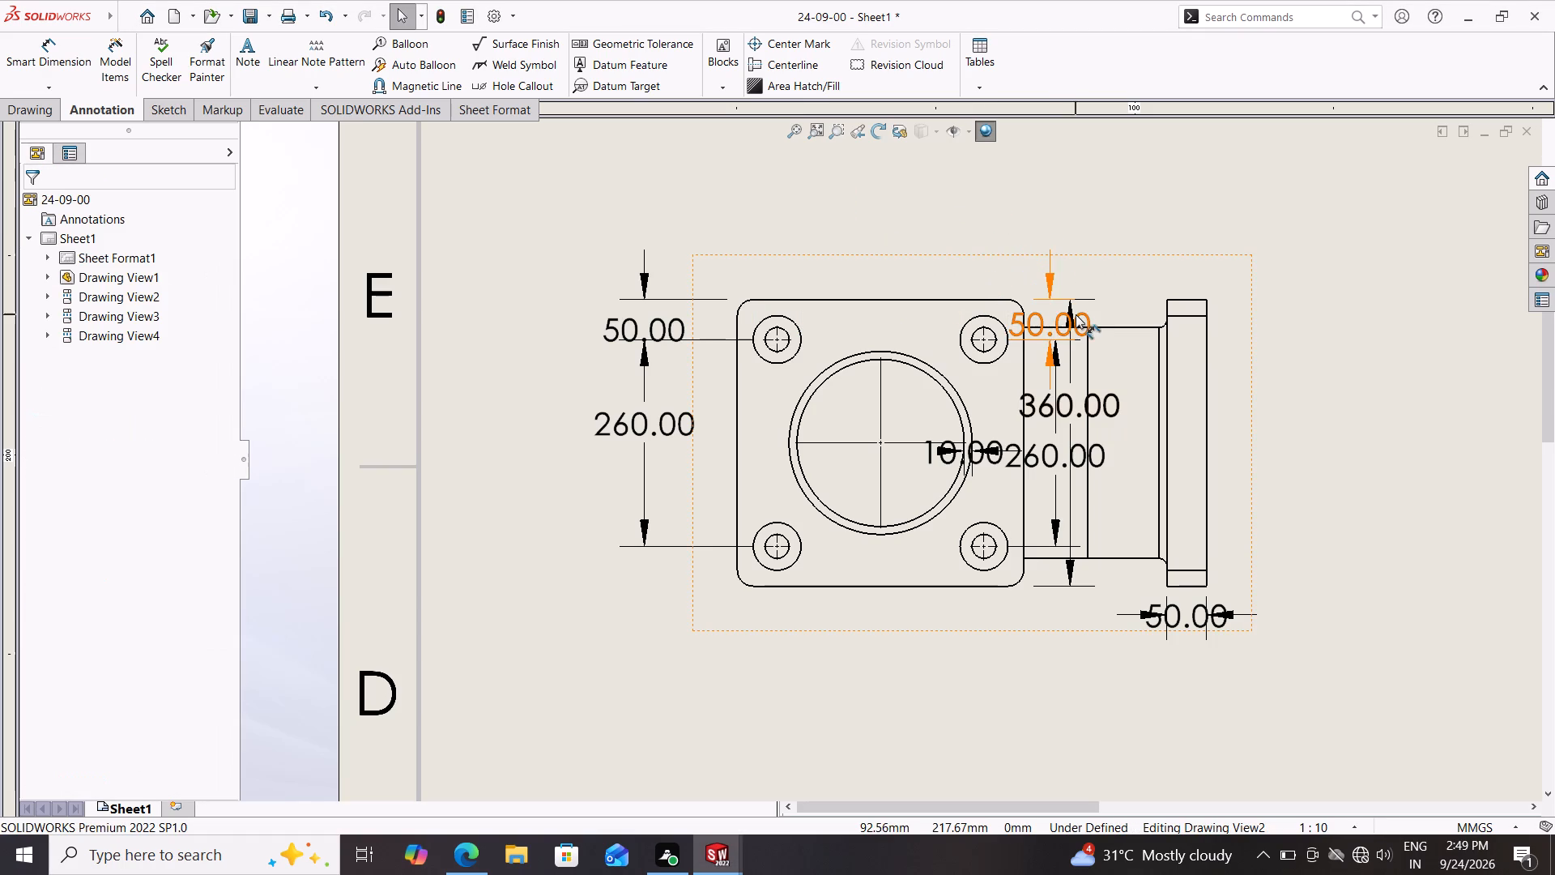
{"action": "left_click", "coordinate": [1048, 314]}
{"action": "key", "text": "Delete"}
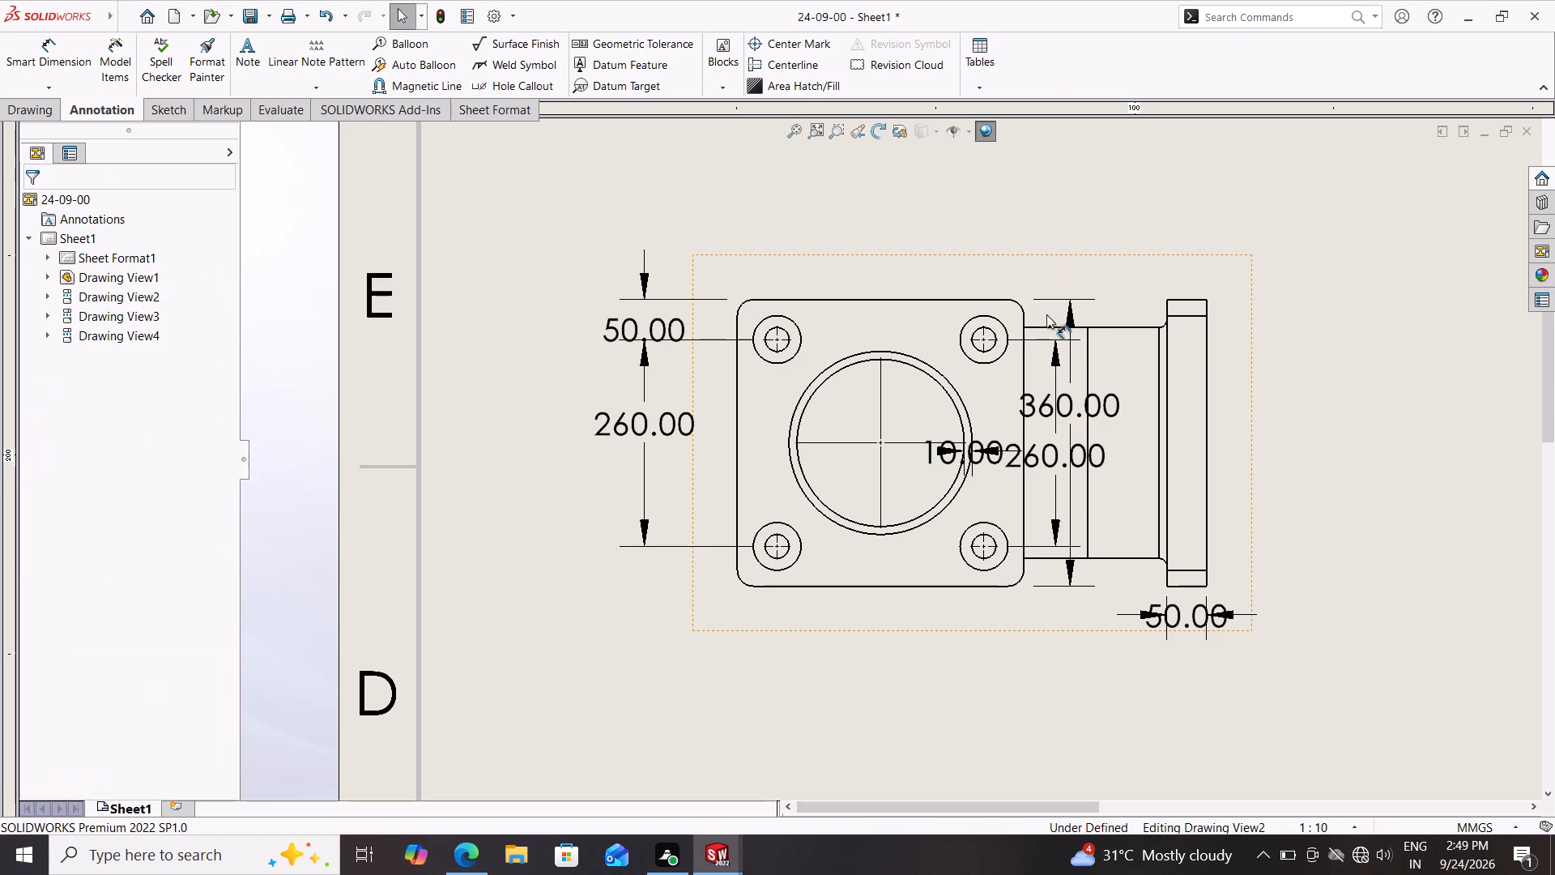
Delete the vertical 360 mm, the 10 mm bore-edge and the 50 mm side-flange thickness dimensions from the top view.
{"action": "left_click", "coordinate": [1073, 409]}
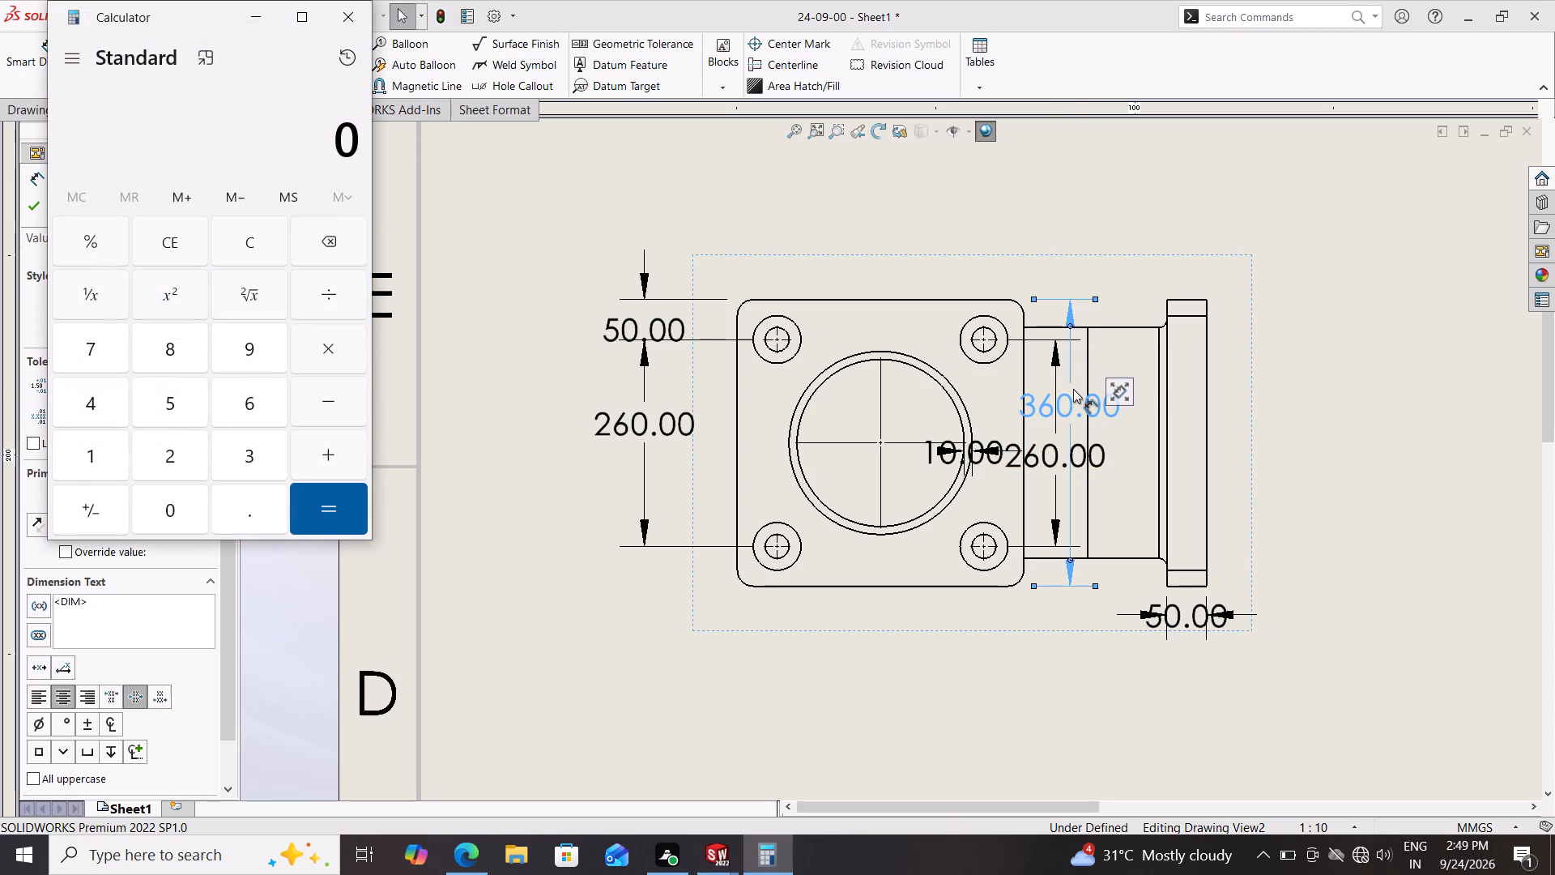
{"action": "left_click", "coordinate": [334, 17]}
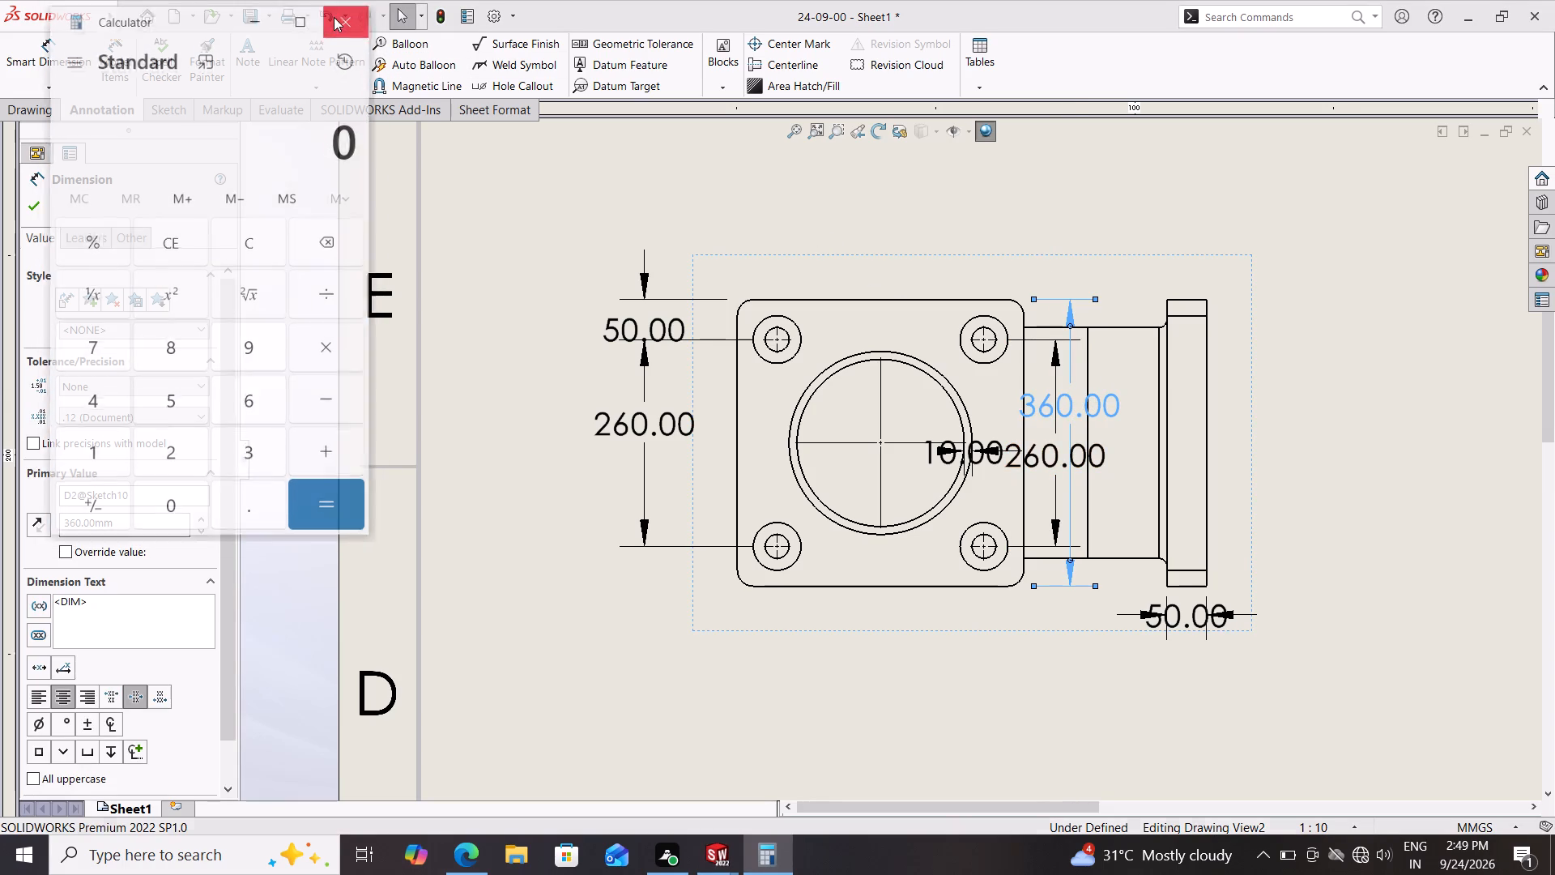
{"action": "key", "text": "Delete"}
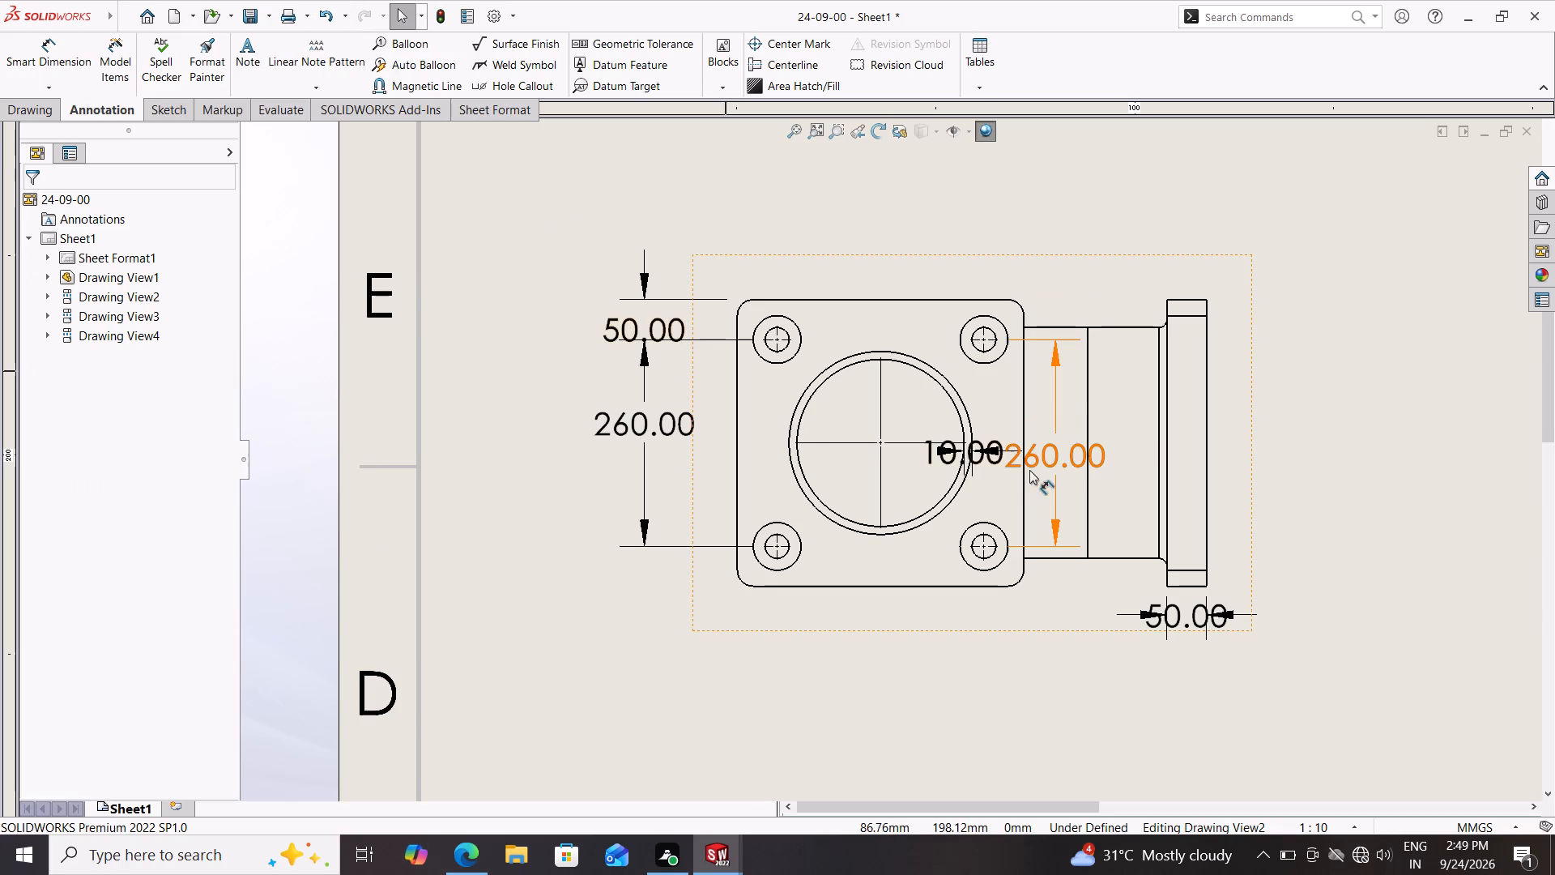
{"action": "left_click", "coordinate": [980, 450]}
{"action": "key", "text": "Delete"}
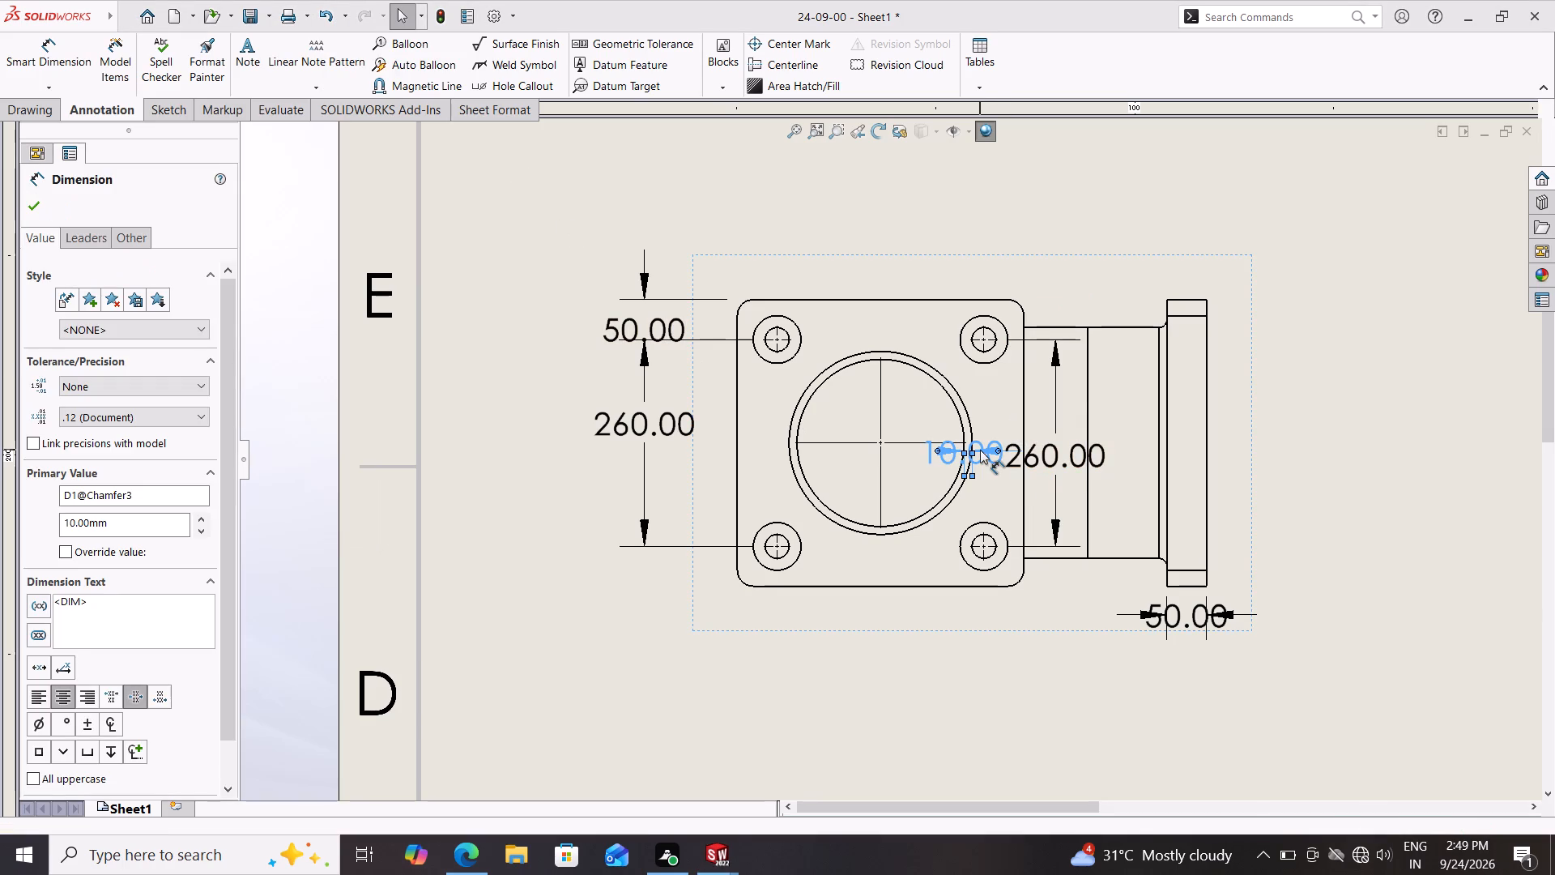
{"action": "left_click", "coordinate": [1173, 625]}
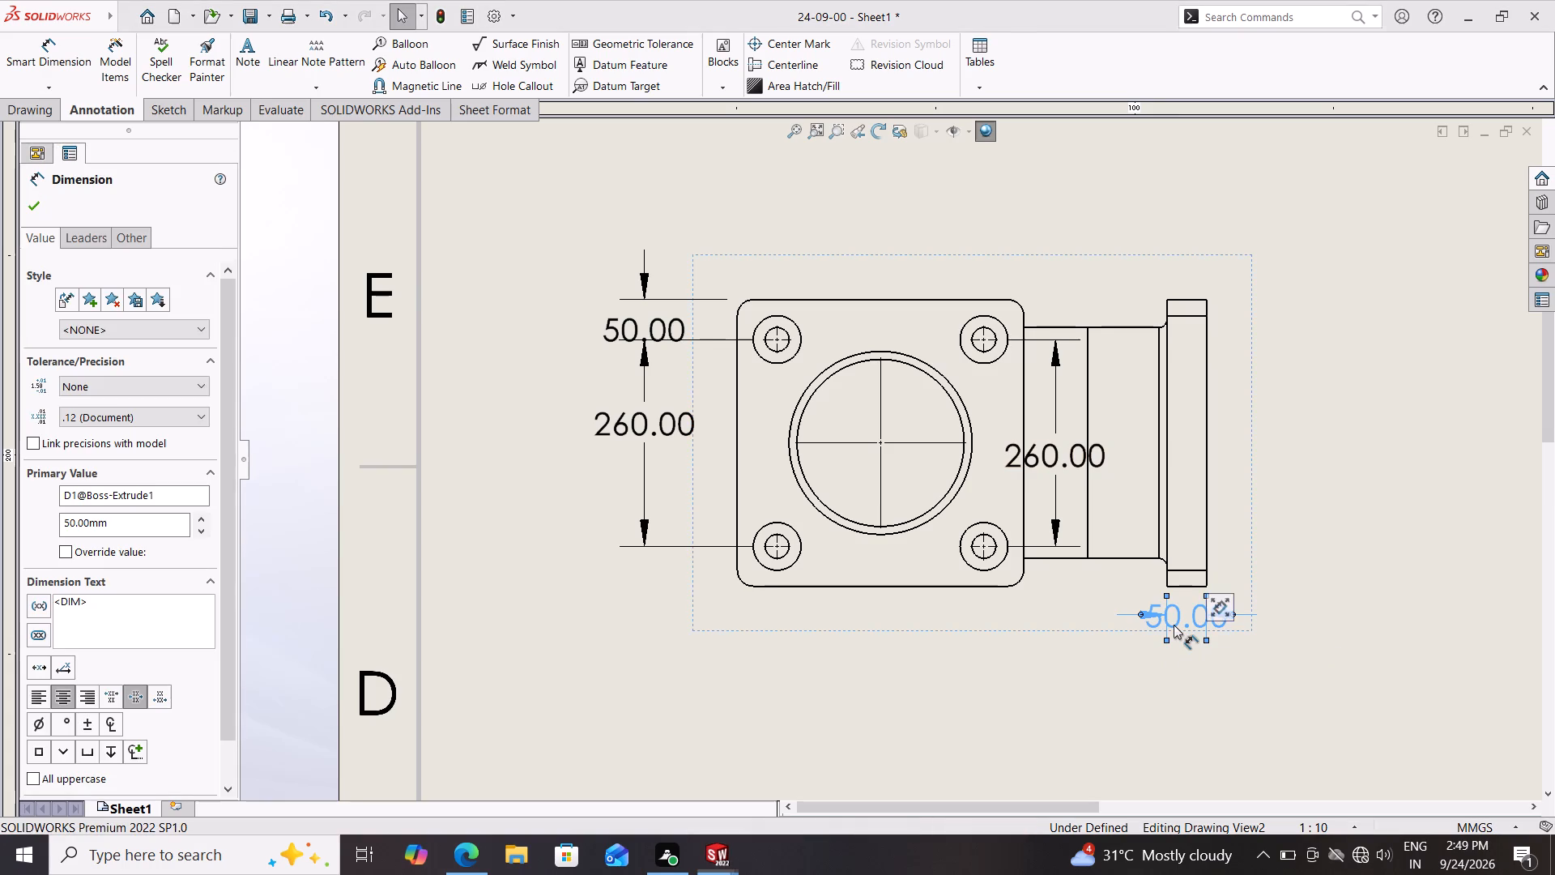
{"action": "key", "text": "Delete"}
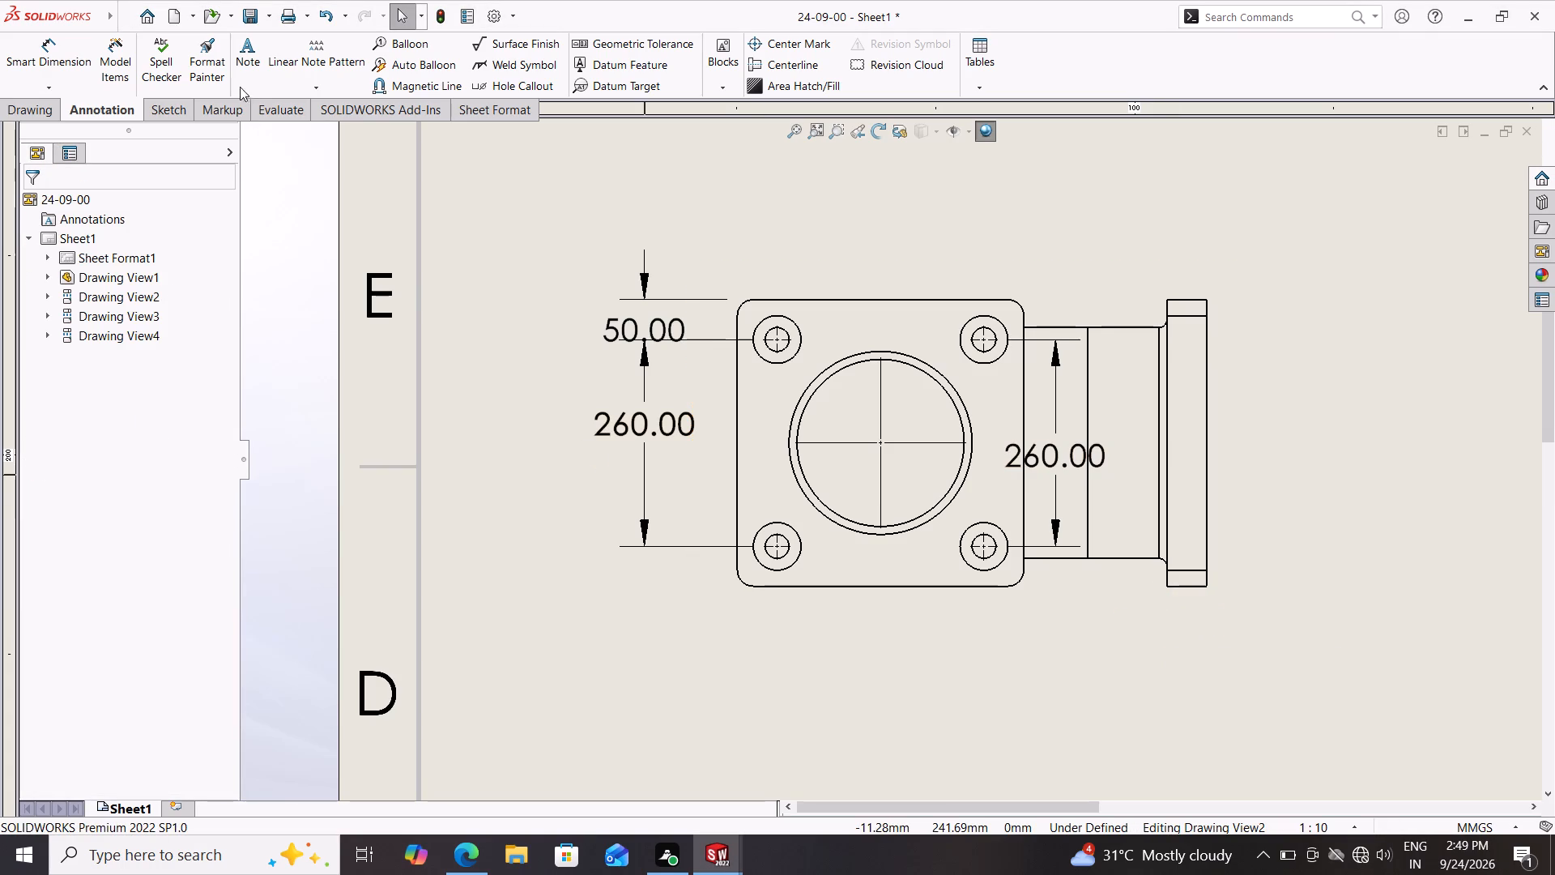
Dimension the square flange's 360 mm overall width in the top view, placing the dimension below the flange.
{"action": "left_click", "coordinate": [55, 41]}
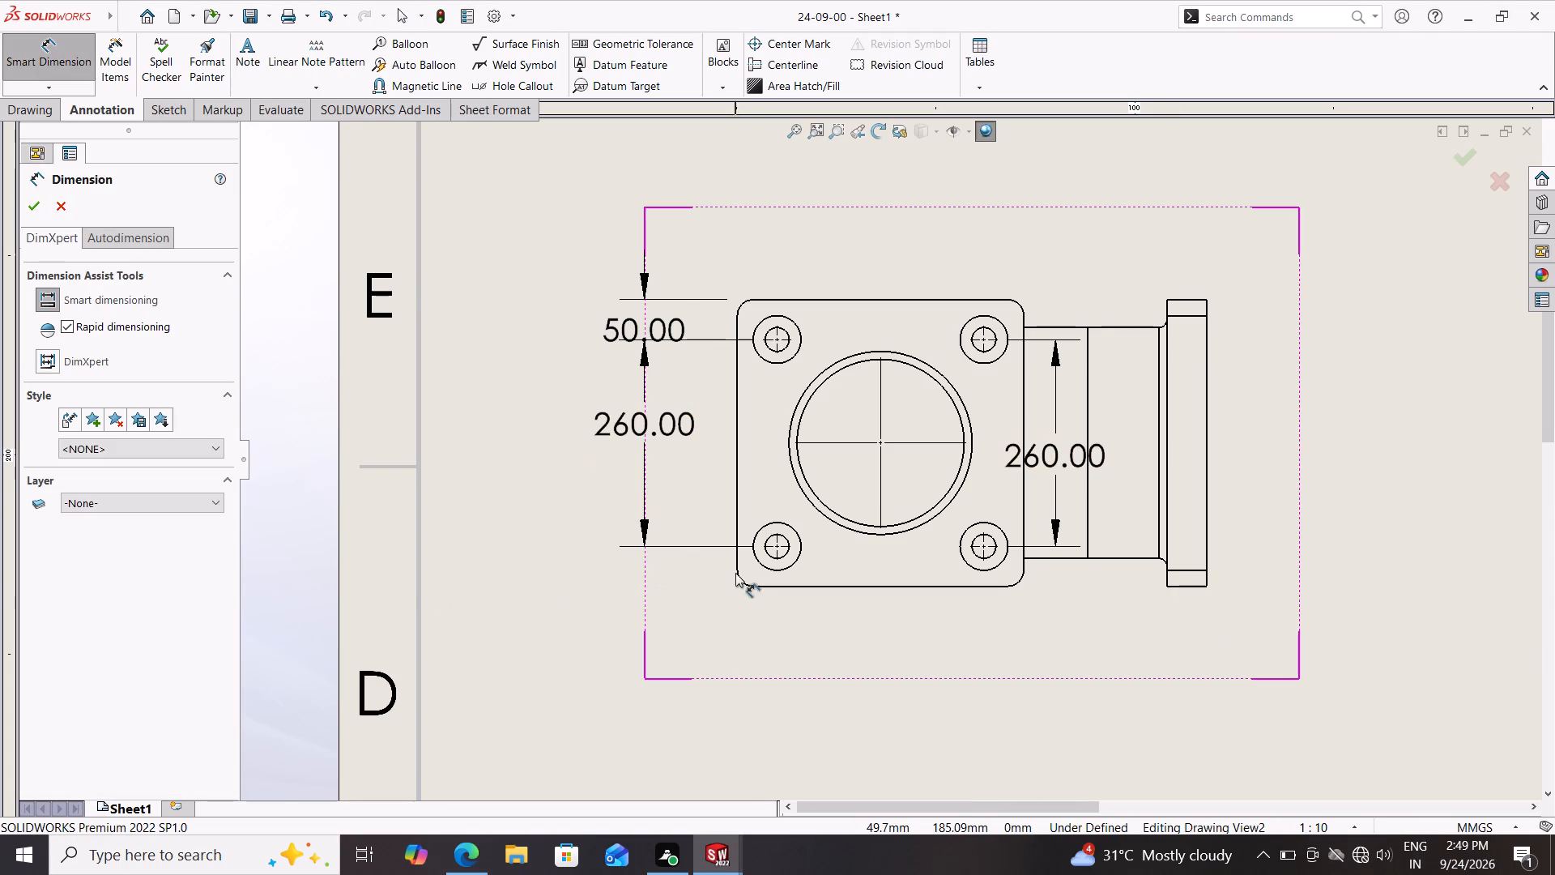
{"action": "left_click", "coordinate": [735, 570]}
{"action": "left_click", "coordinate": [1025, 570]}
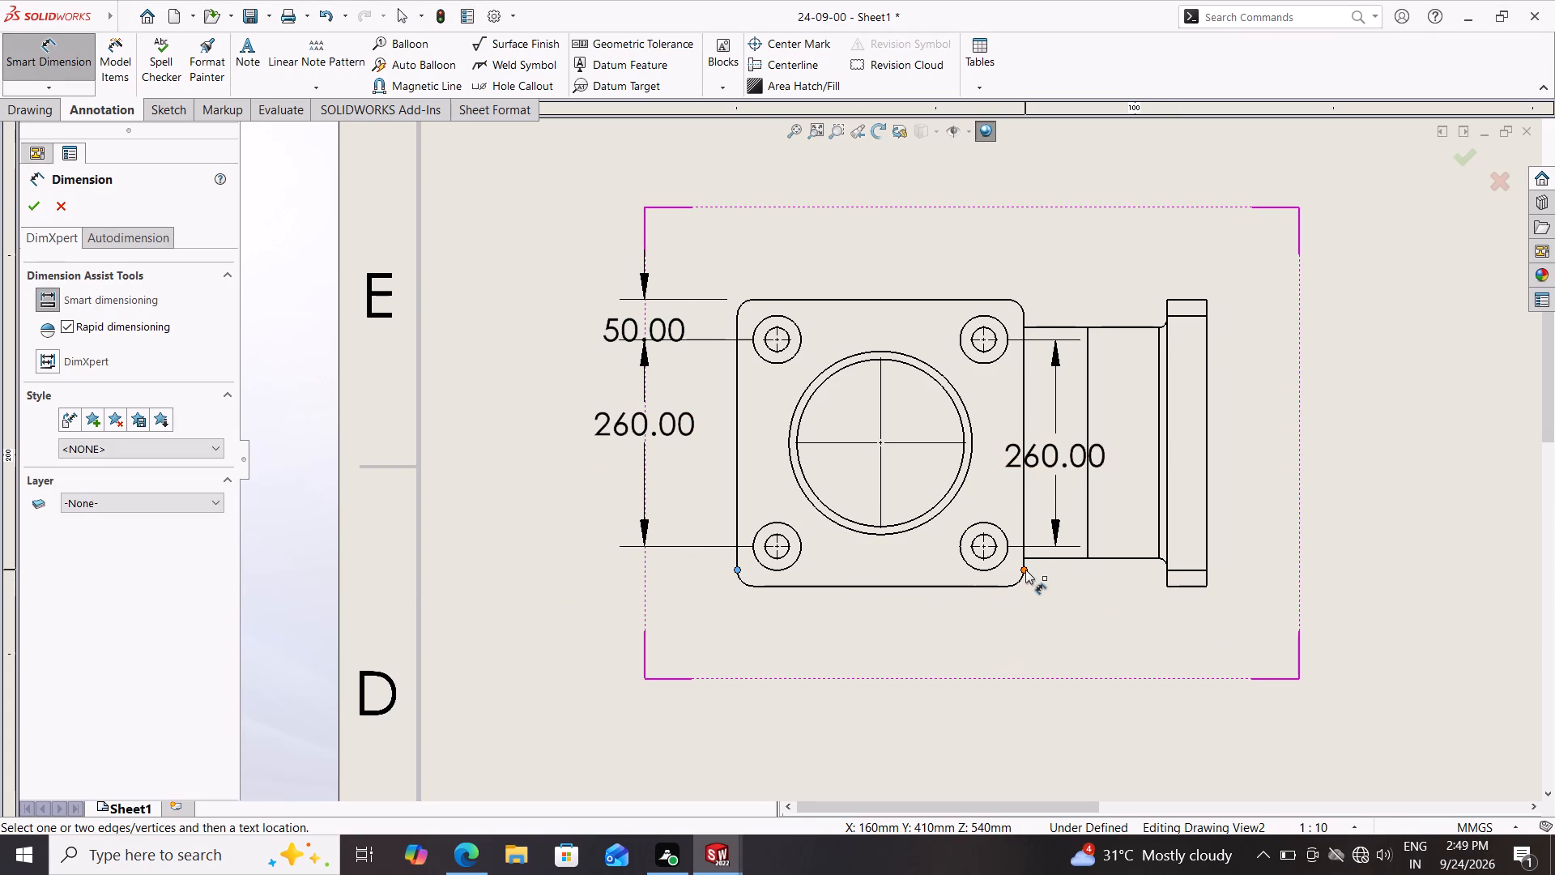
{"action": "left_click", "coordinate": [881, 646]}
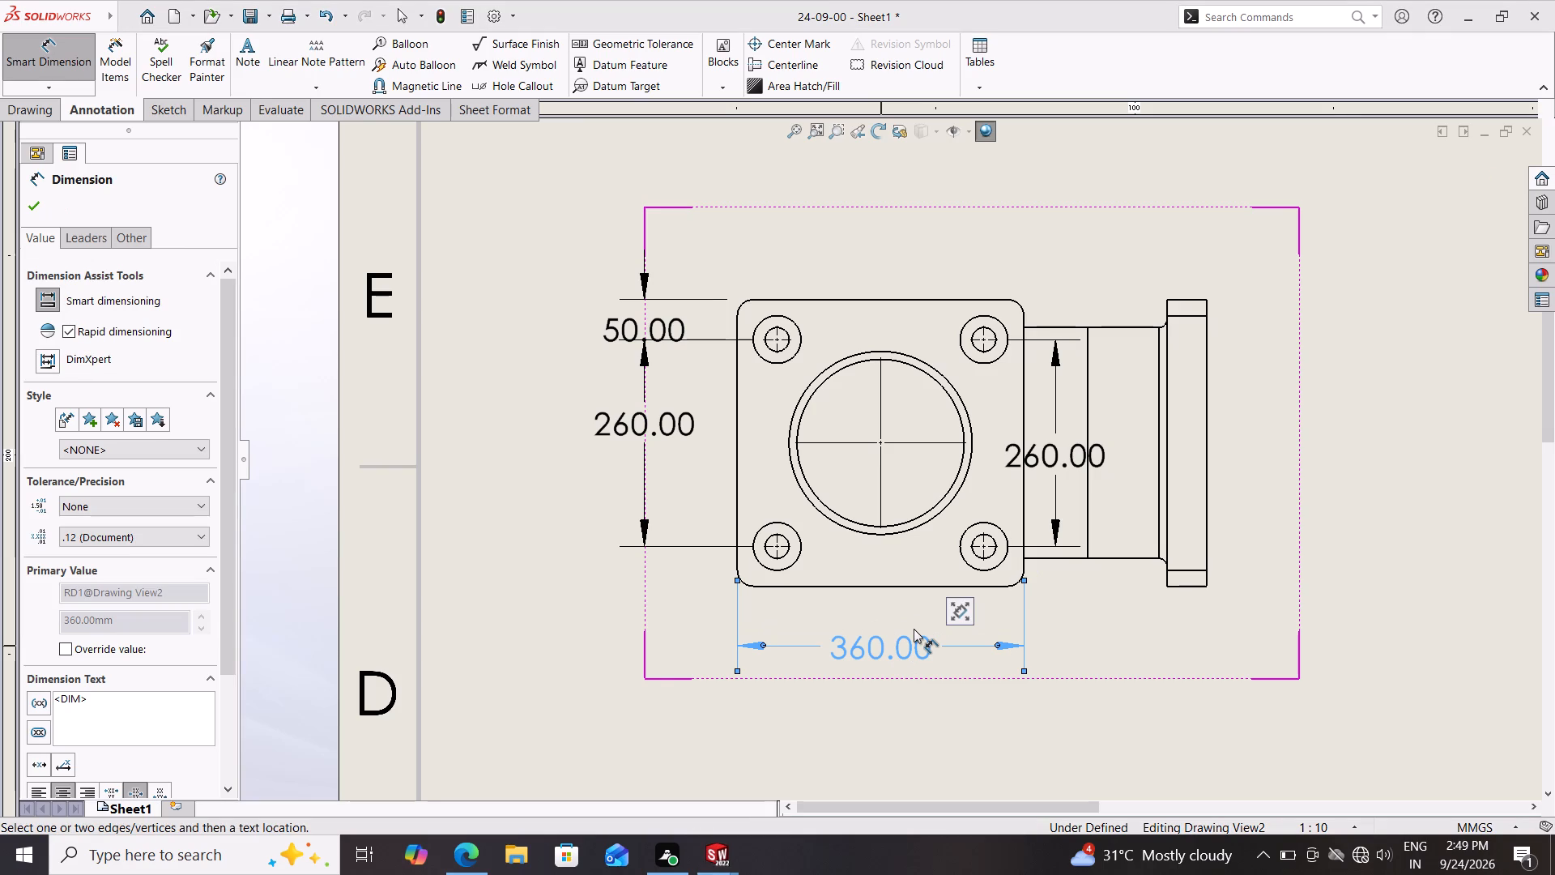
{"action": "key", "text": "Escape"}
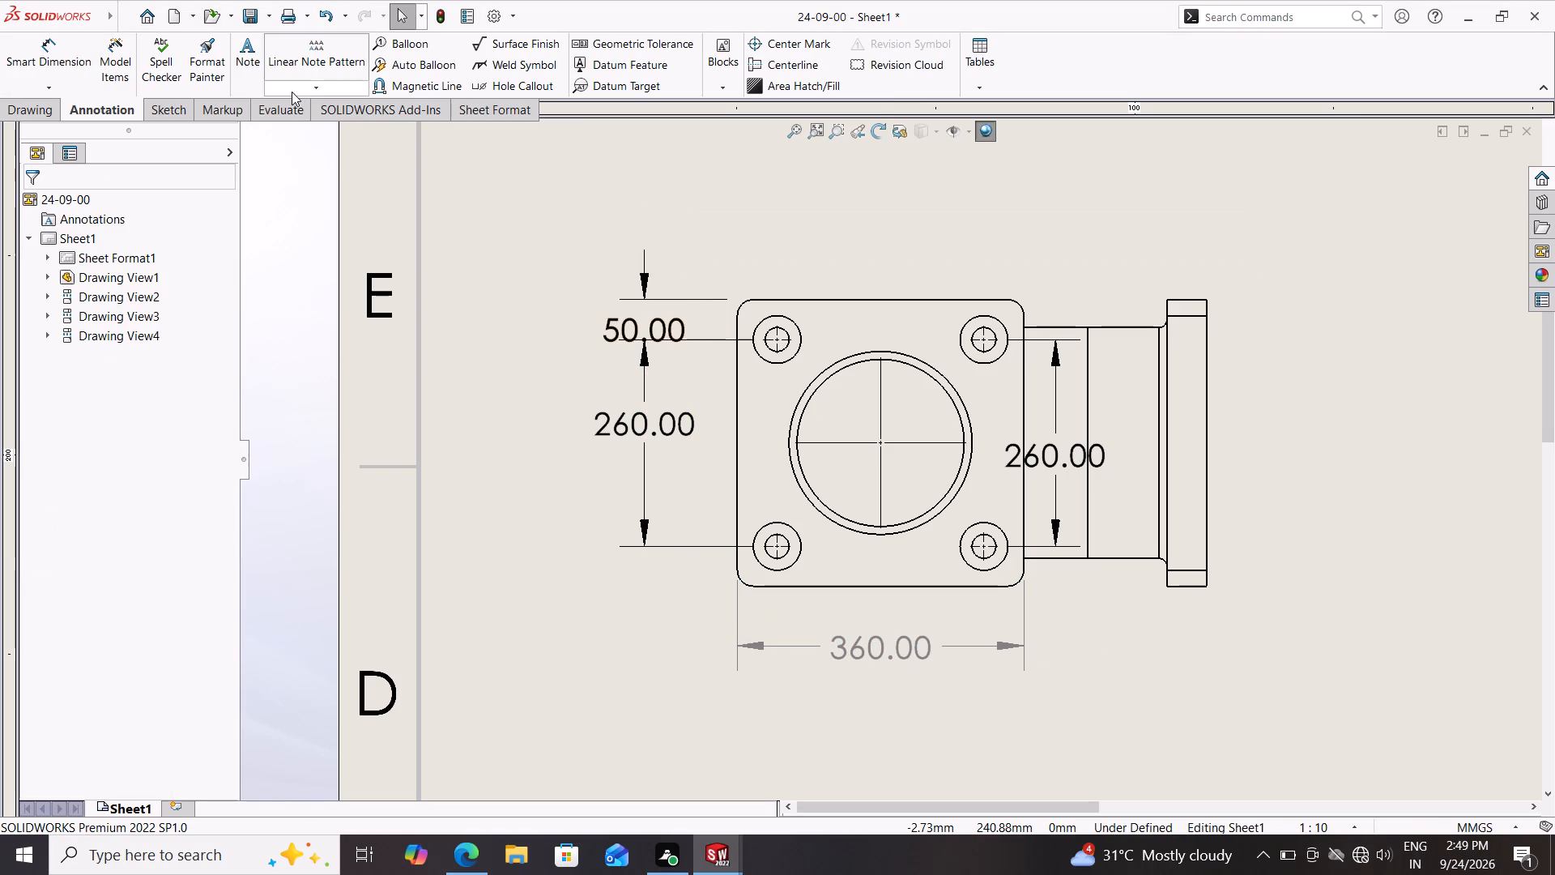
Add an R10 radius dimension to the lower fillet between the pipe and side flange in the top view.
{"action": "left_click", "coordinate": [49, 54]}
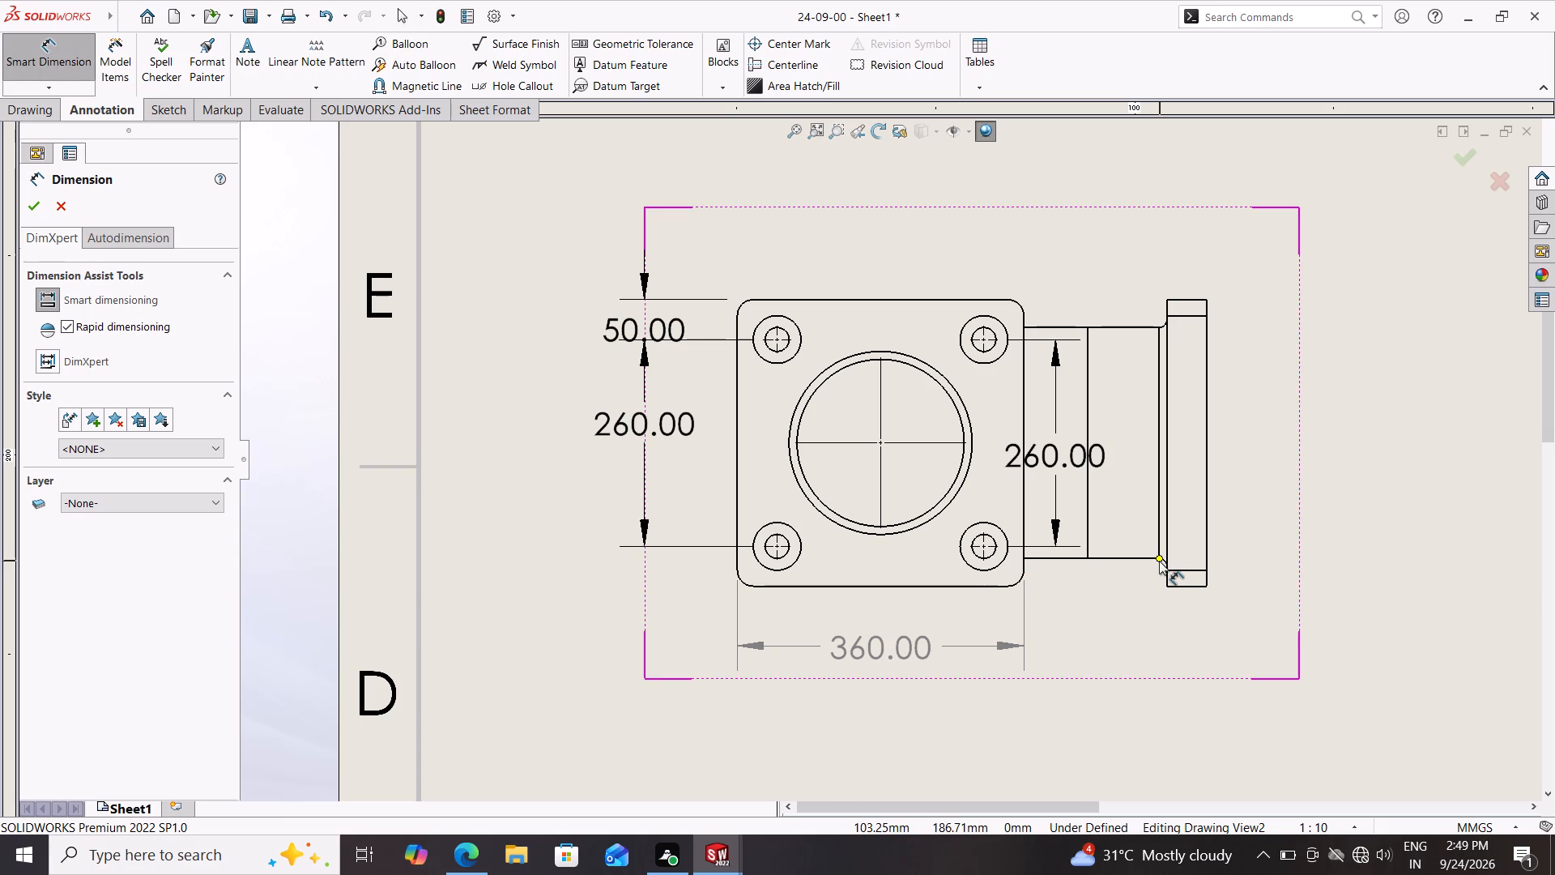
{"action": "scroll", "coordinate": [1162, 561], "scroll_direction": "down", "scroll_amount": 3}
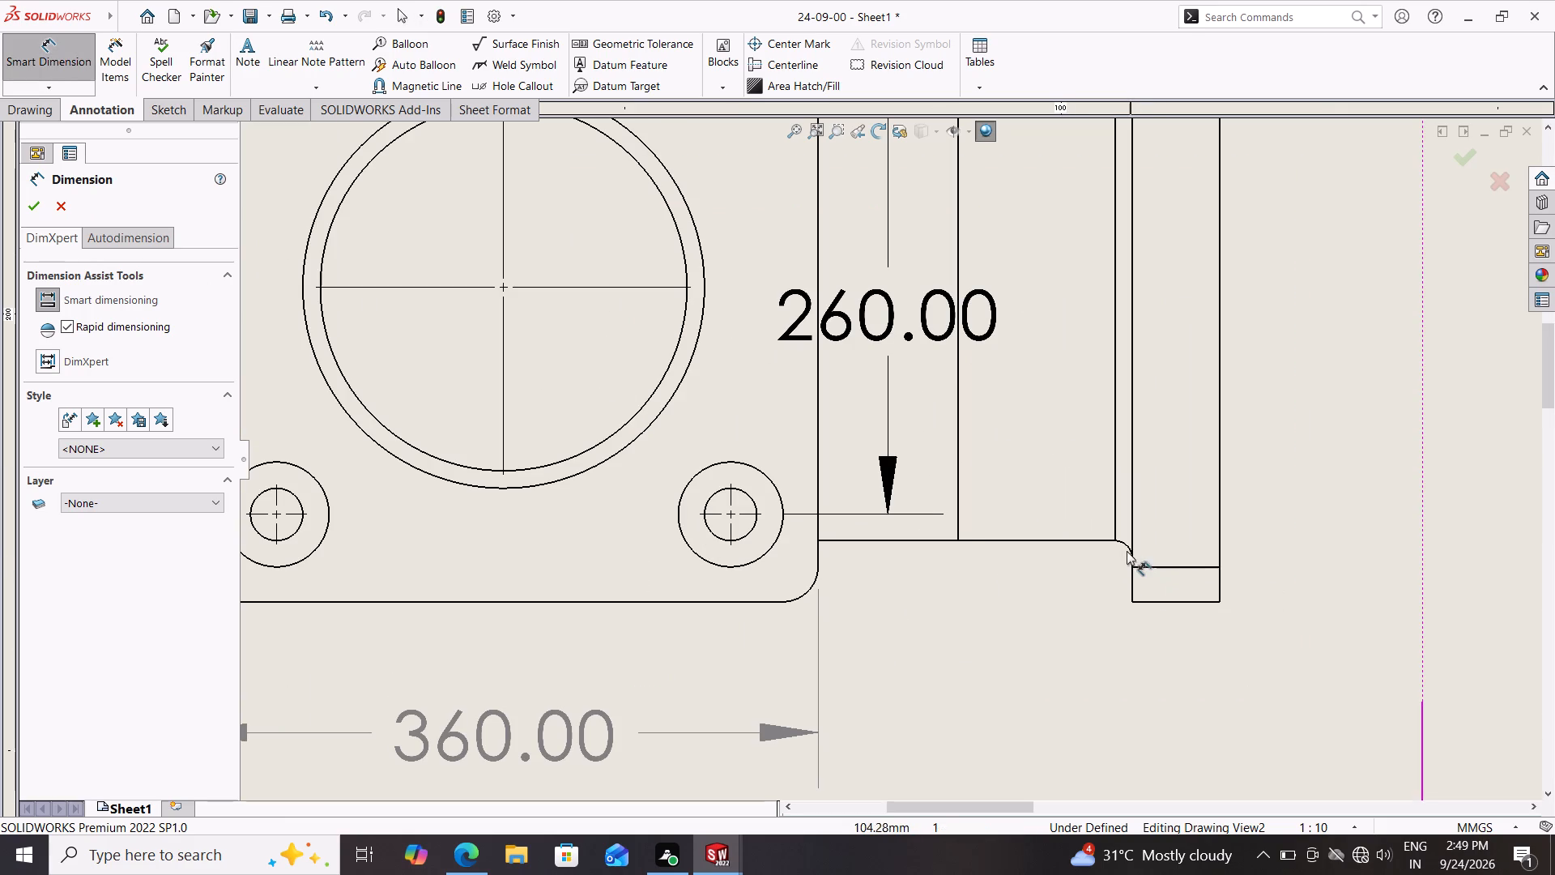
{"action": "left_click", "coordinate": [1118, 543]}
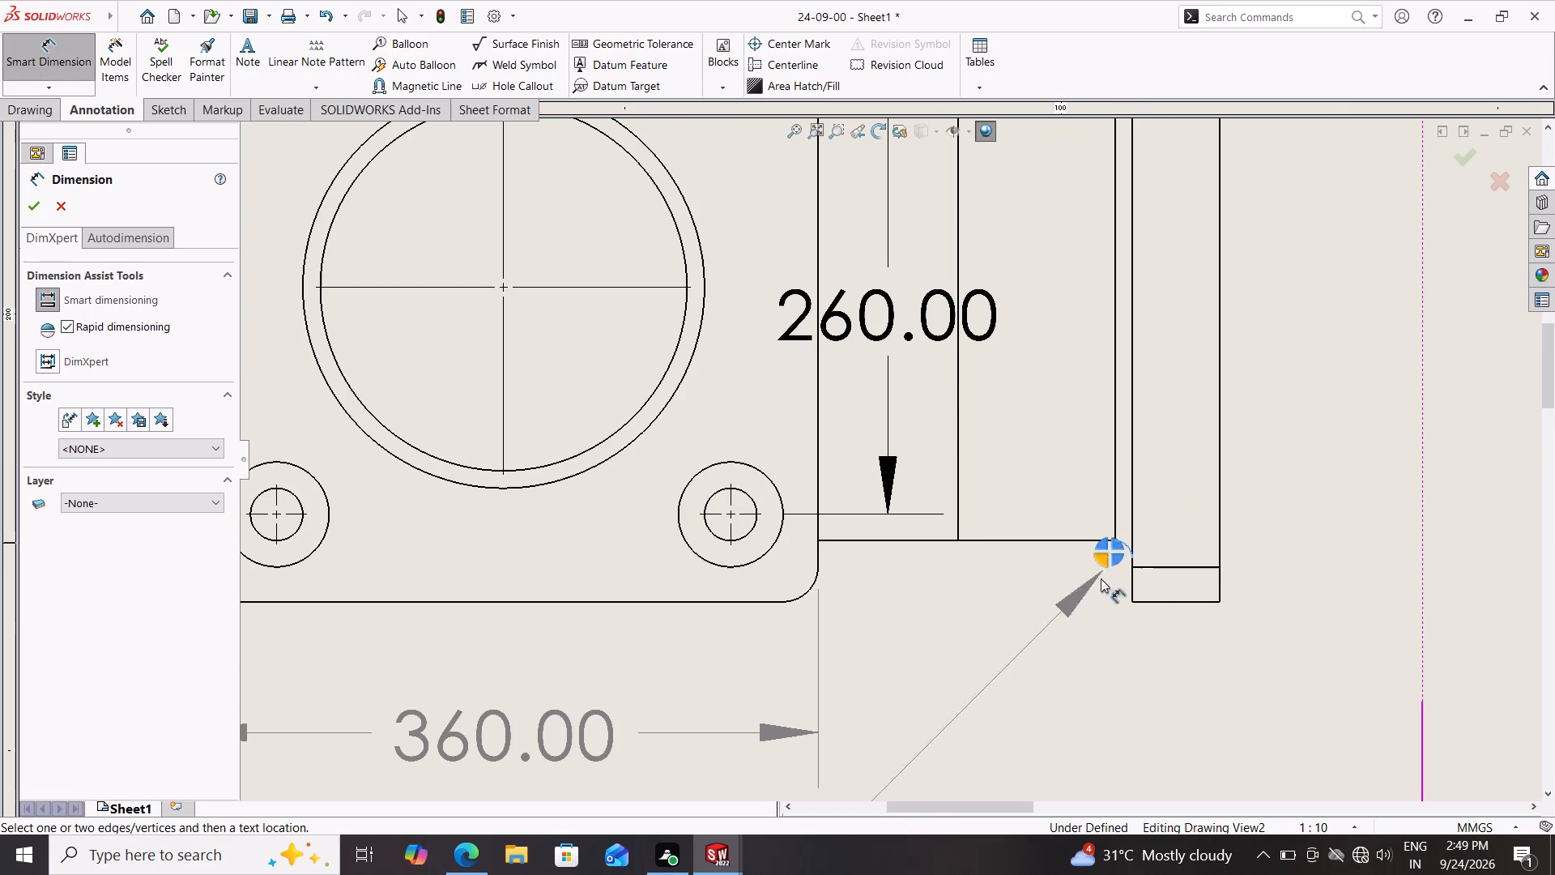
{"action": "left_click", "coordinate": [1043, 677]}
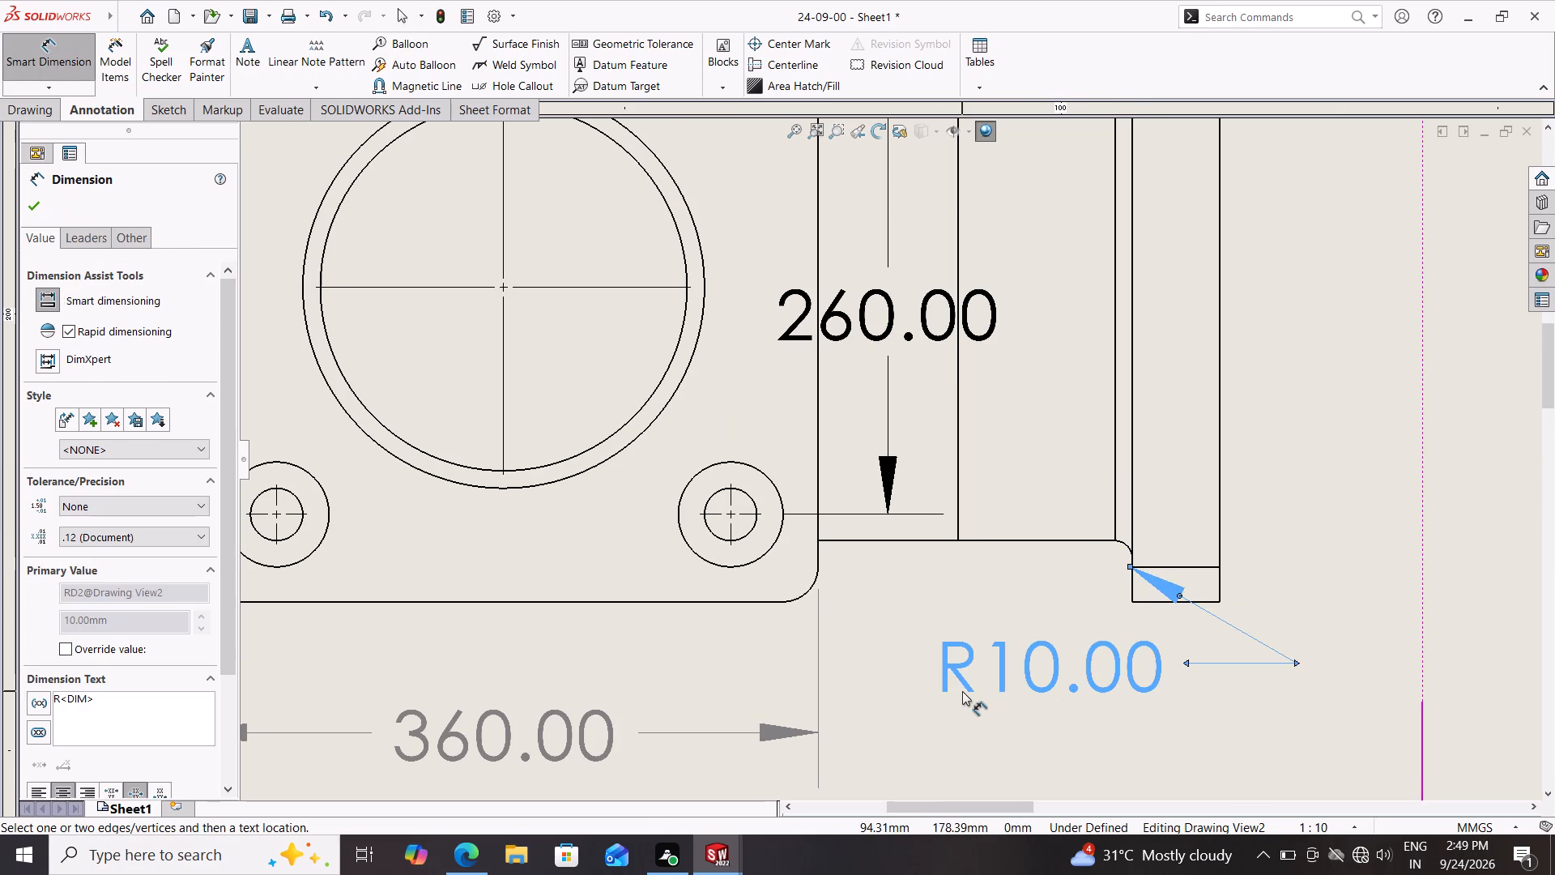
{"action": "scroll", "coordinate": [1034, 597], "scroll_direction": "up", "scroll_amount": 5}
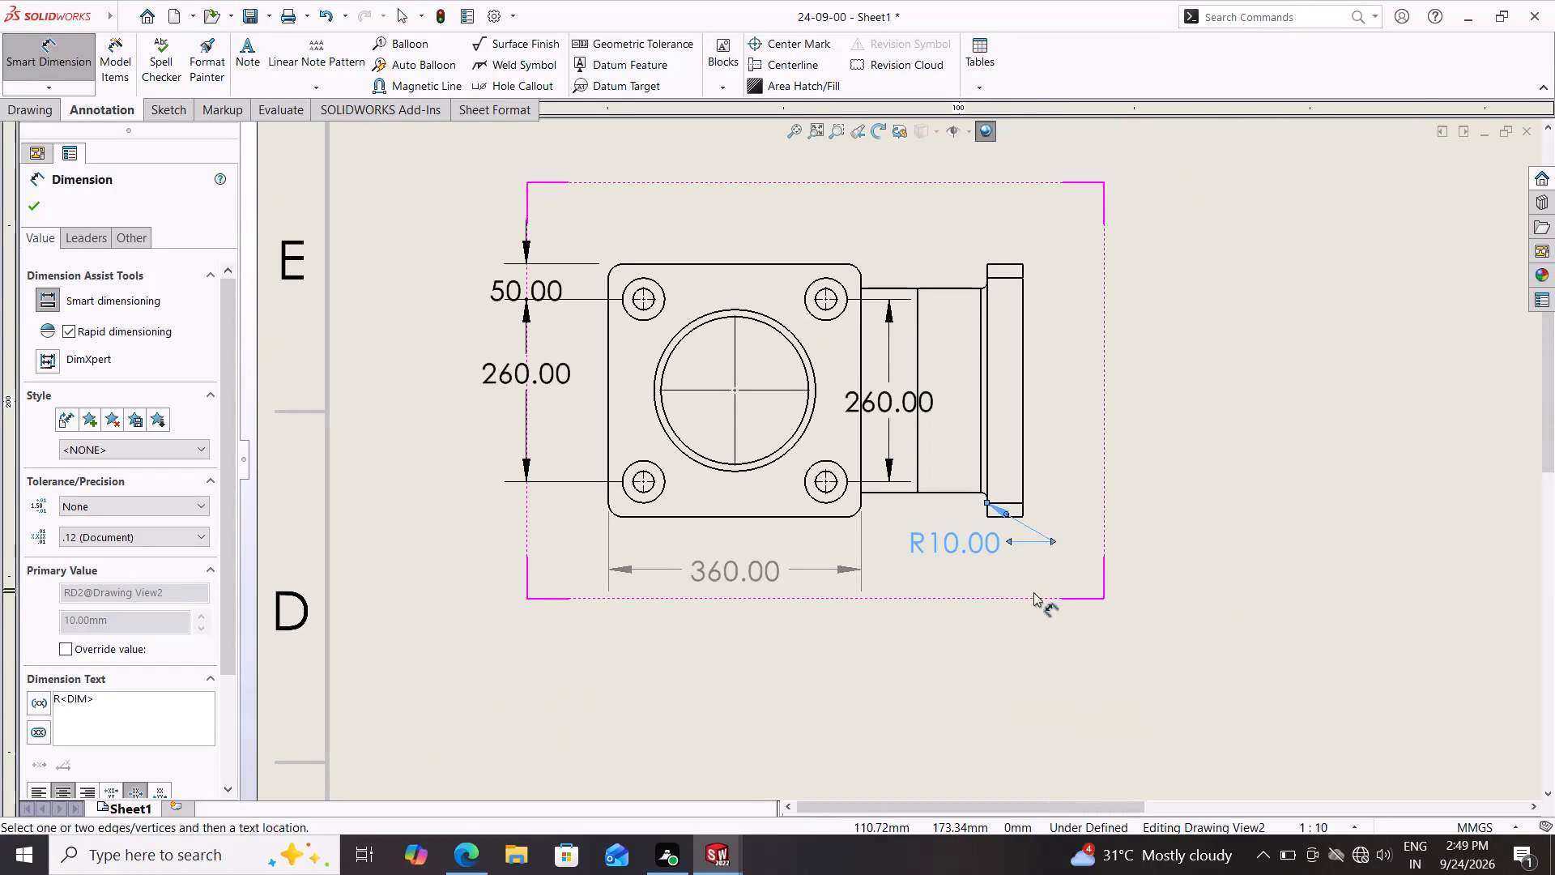
{"action": "scroll", "coordinate": [1020, 613], "scroll_direction": "up", "scroll_amount": 4}
{"action": "scroll", "coordinate": [893, 685], "scroll_direction": "down", "scroll_amount": 1}
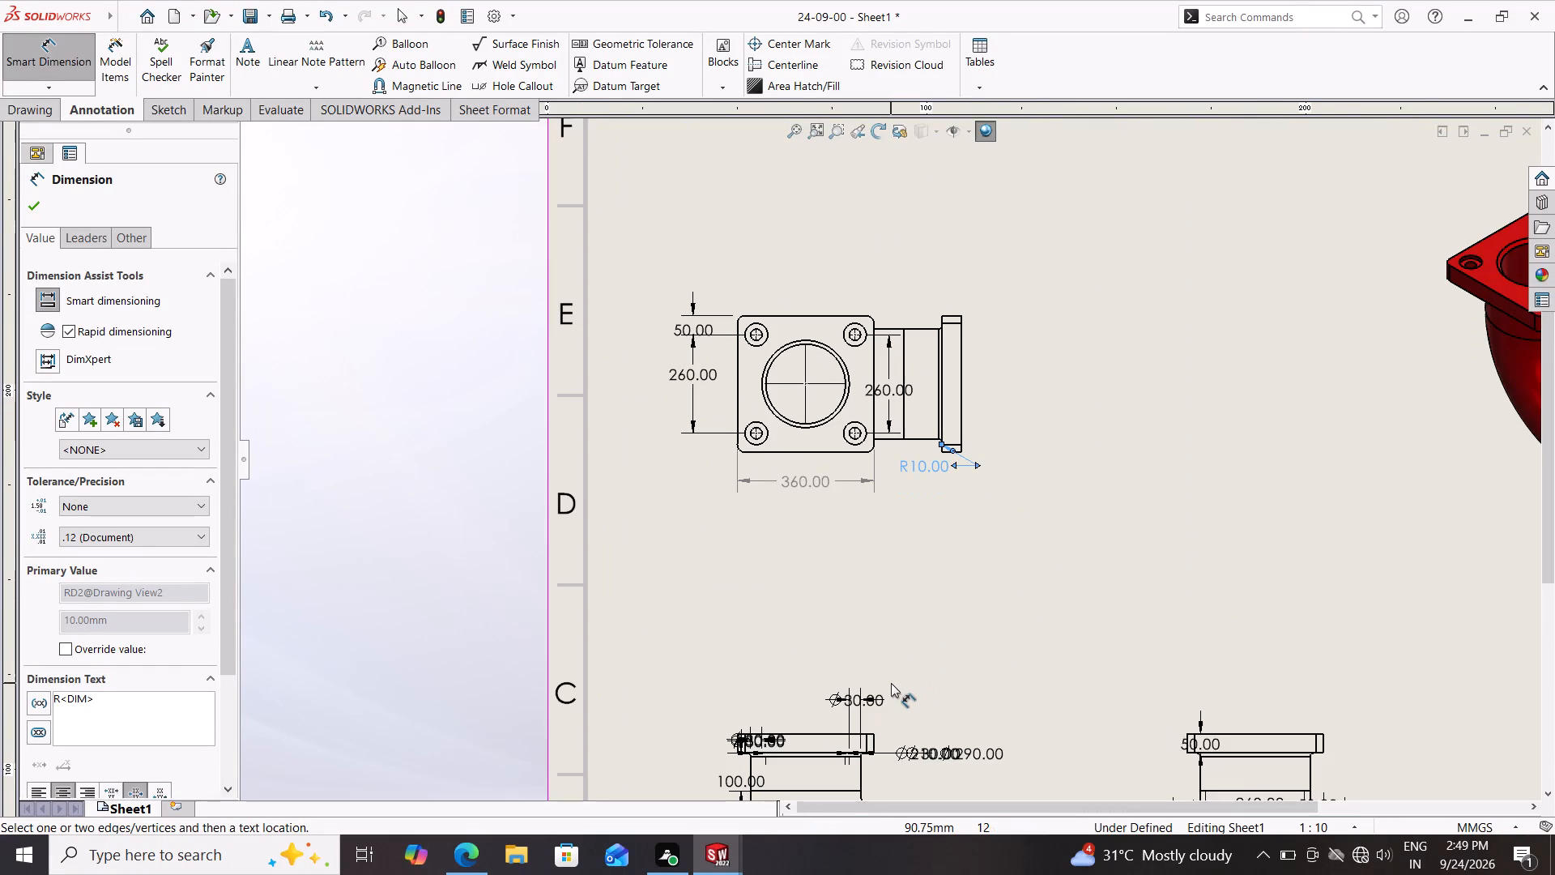
{"action": "scroll", "coordinate": [889, 689], "scroll_direction": "up", "scroll_amount": 2}
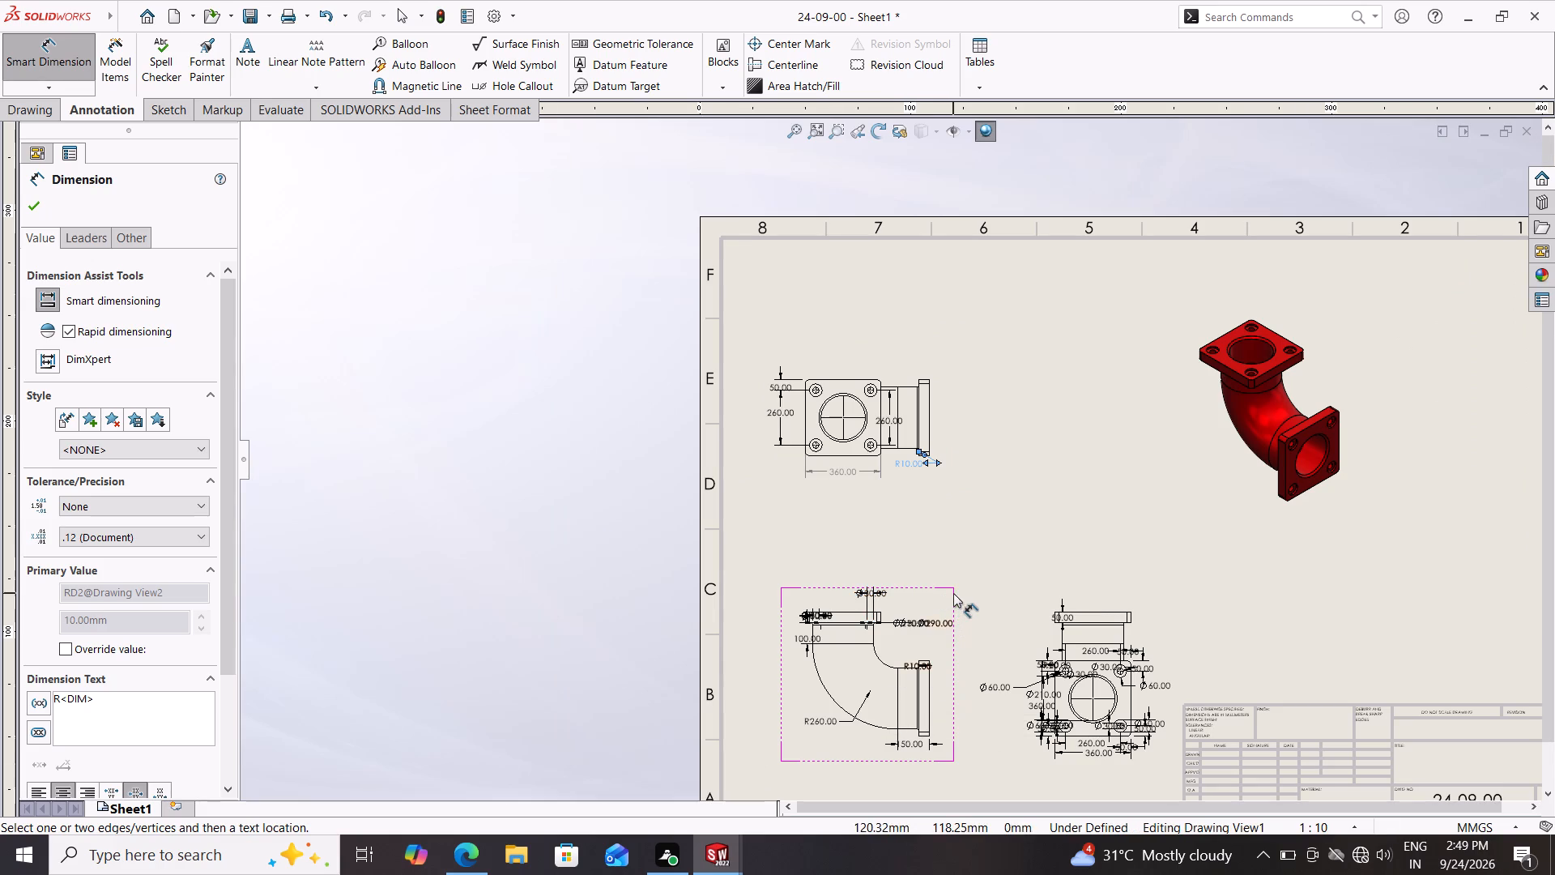
{"action": "key", "text": "Escape"}
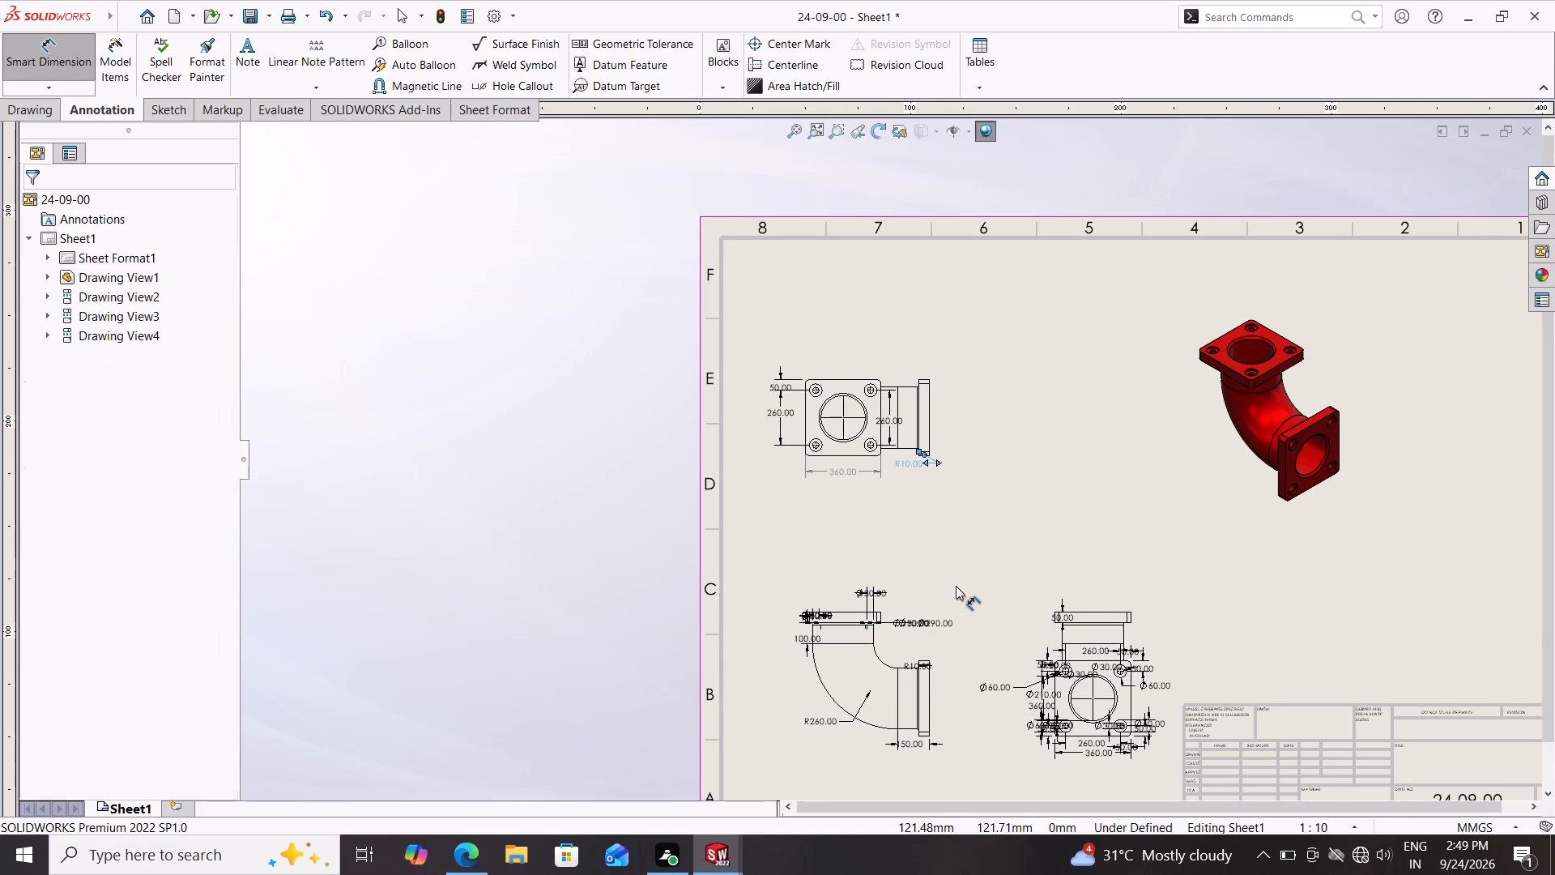
{"action": "key", "text": "Escape"}
{"action": "key", "text": "Escape"}
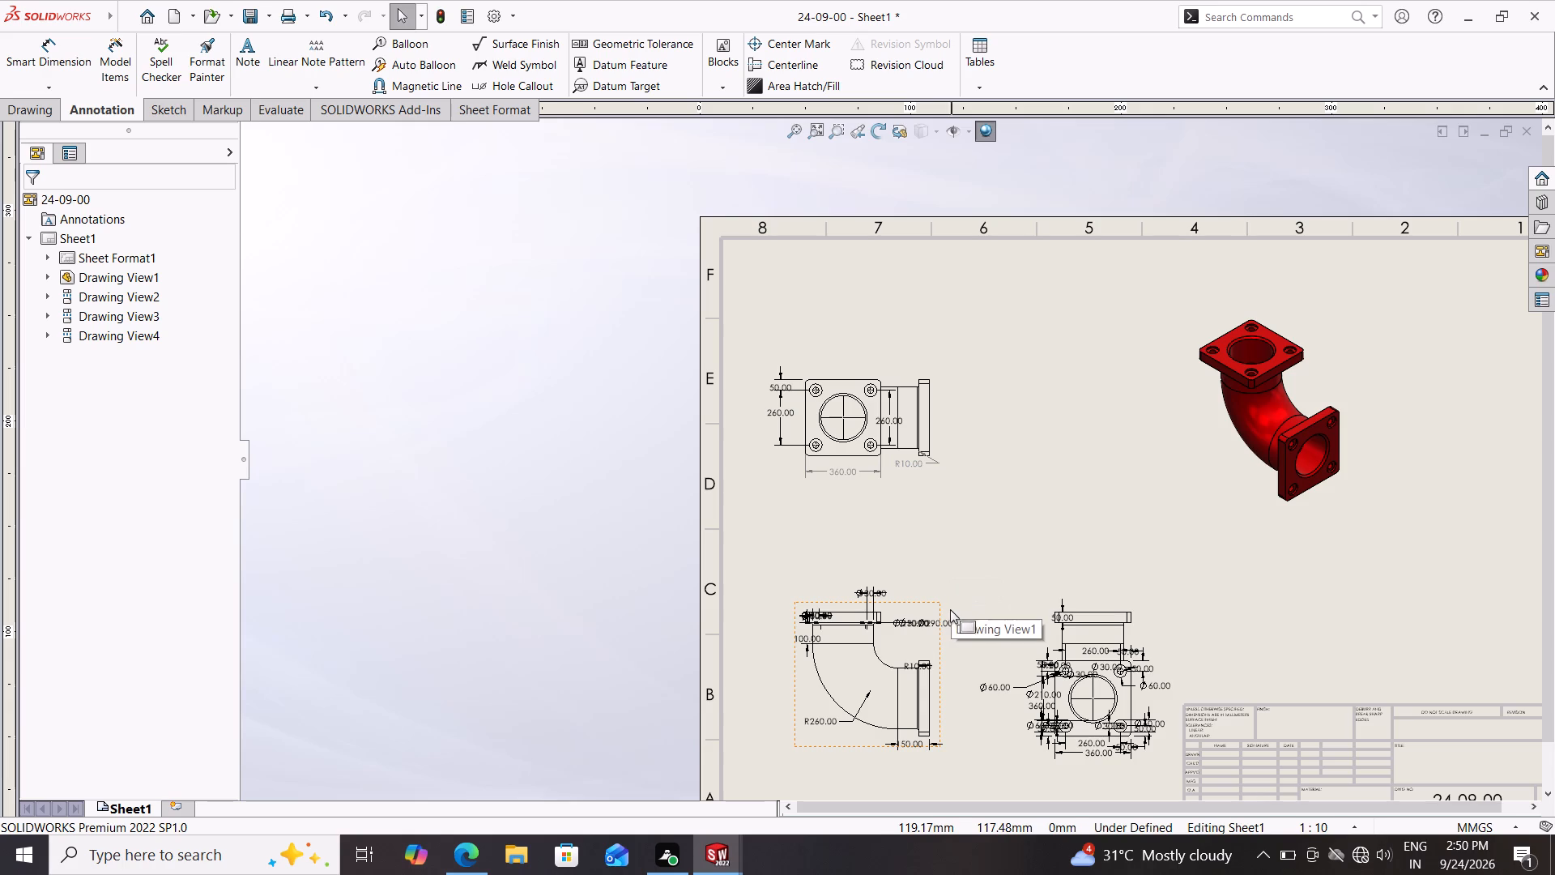
In the front view, delete the 100 mm pipe-length dimension and the overlapping hole-diameter dimensions at the upper flange's left end.
{"action": "scroll", "coordinate": [889, 642], "scroll_direction": "down", "scroll_amount": 2}
{"action": "scroll", "coordinate": [889, 639], "scroll_direction": "up", "scroll_amount": 1}
{"action": "scroll", "coordinate": [888, 627], "scroll_direction": "down", "scroll_amount": 4}
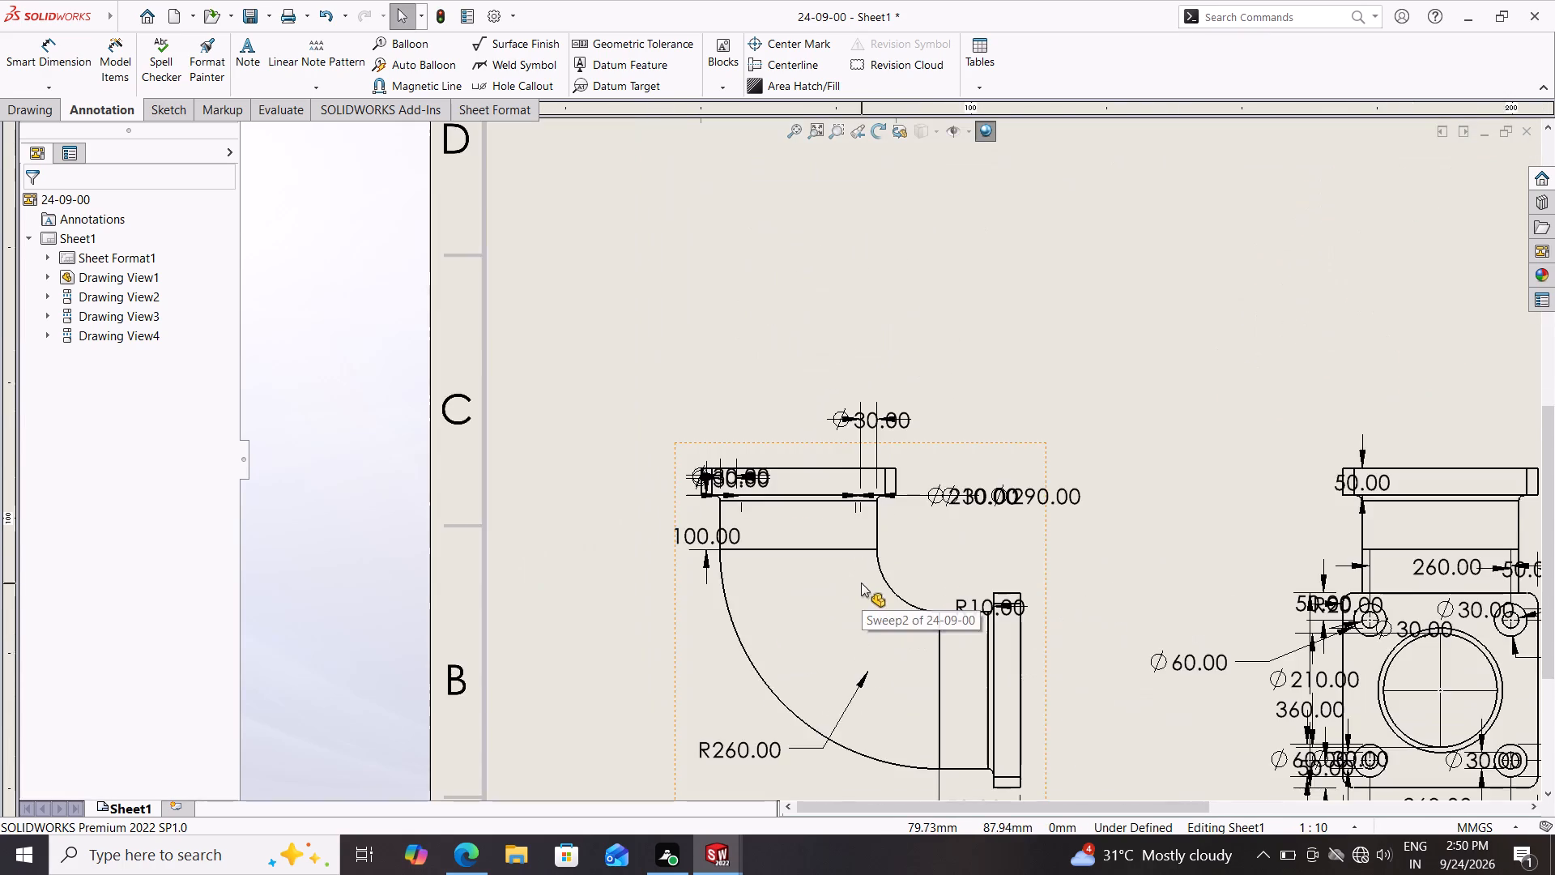
{"action": "scroll", "coordinate": [861, 583], "scroll_direction": "down", "scroll_amount": 3}
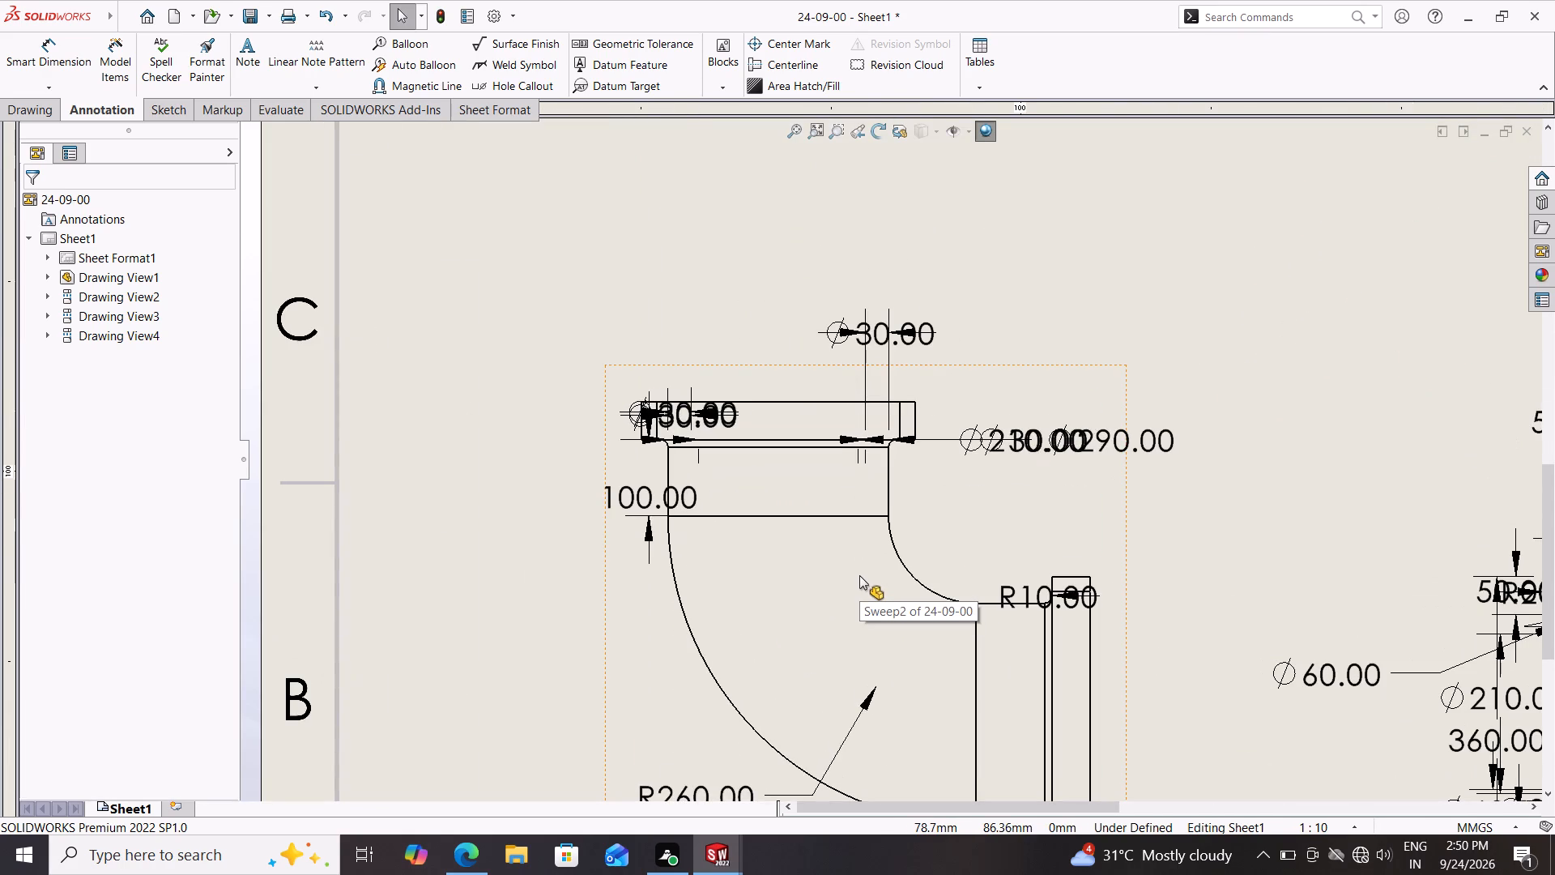
{"action": "left_click", "coordinate": [662, 497]}
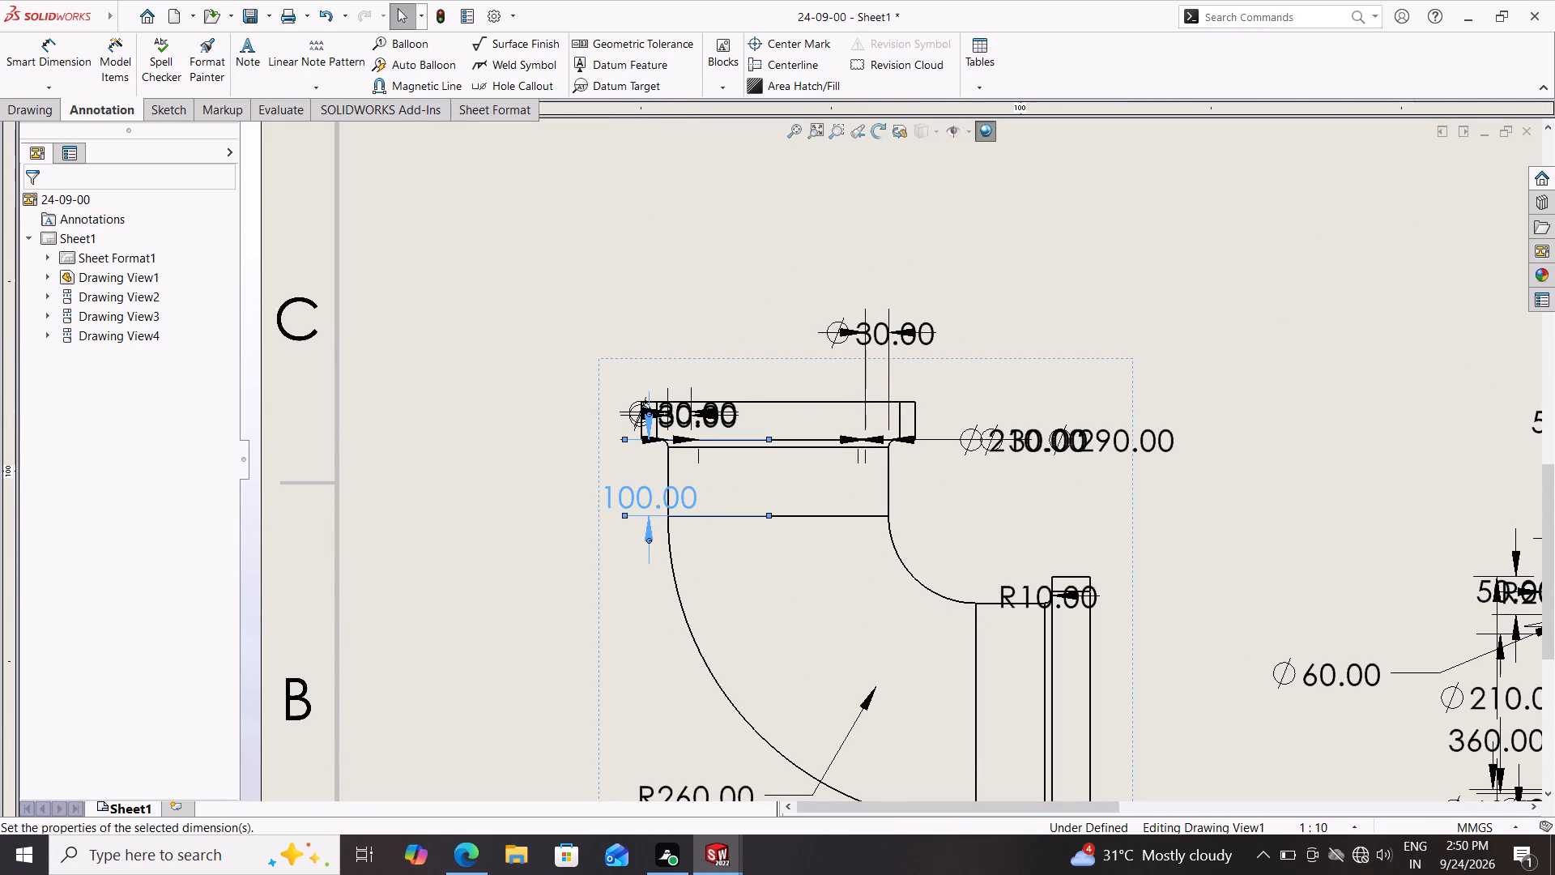
{"action": "key", "text": "Delete"}
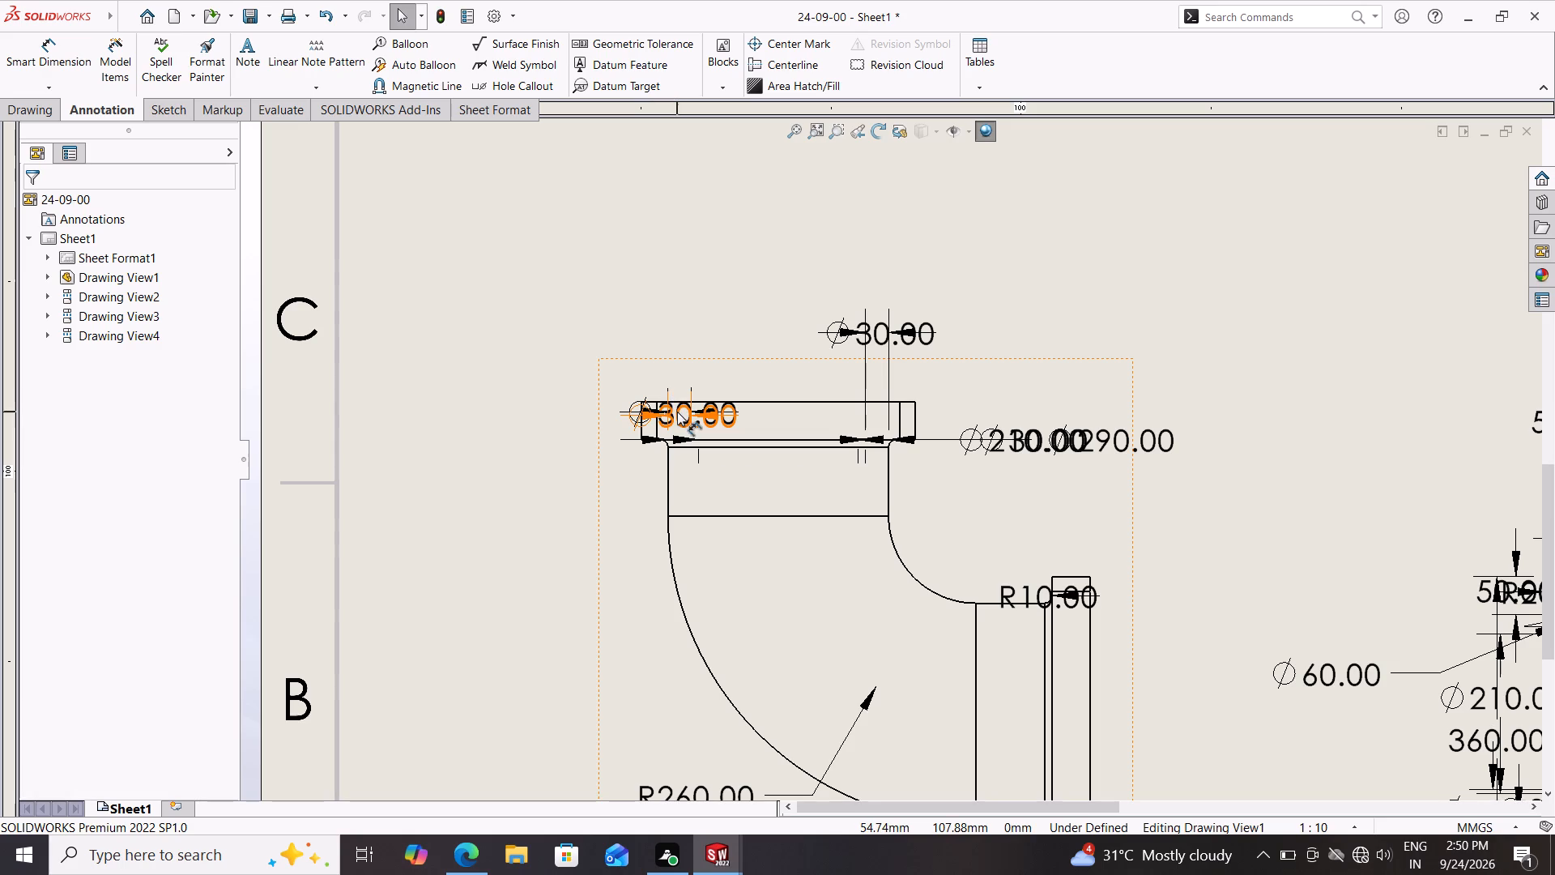
{"action": "left_click", "coordinate": [677, 412]}
{"action": "key", "text": "Delete"}
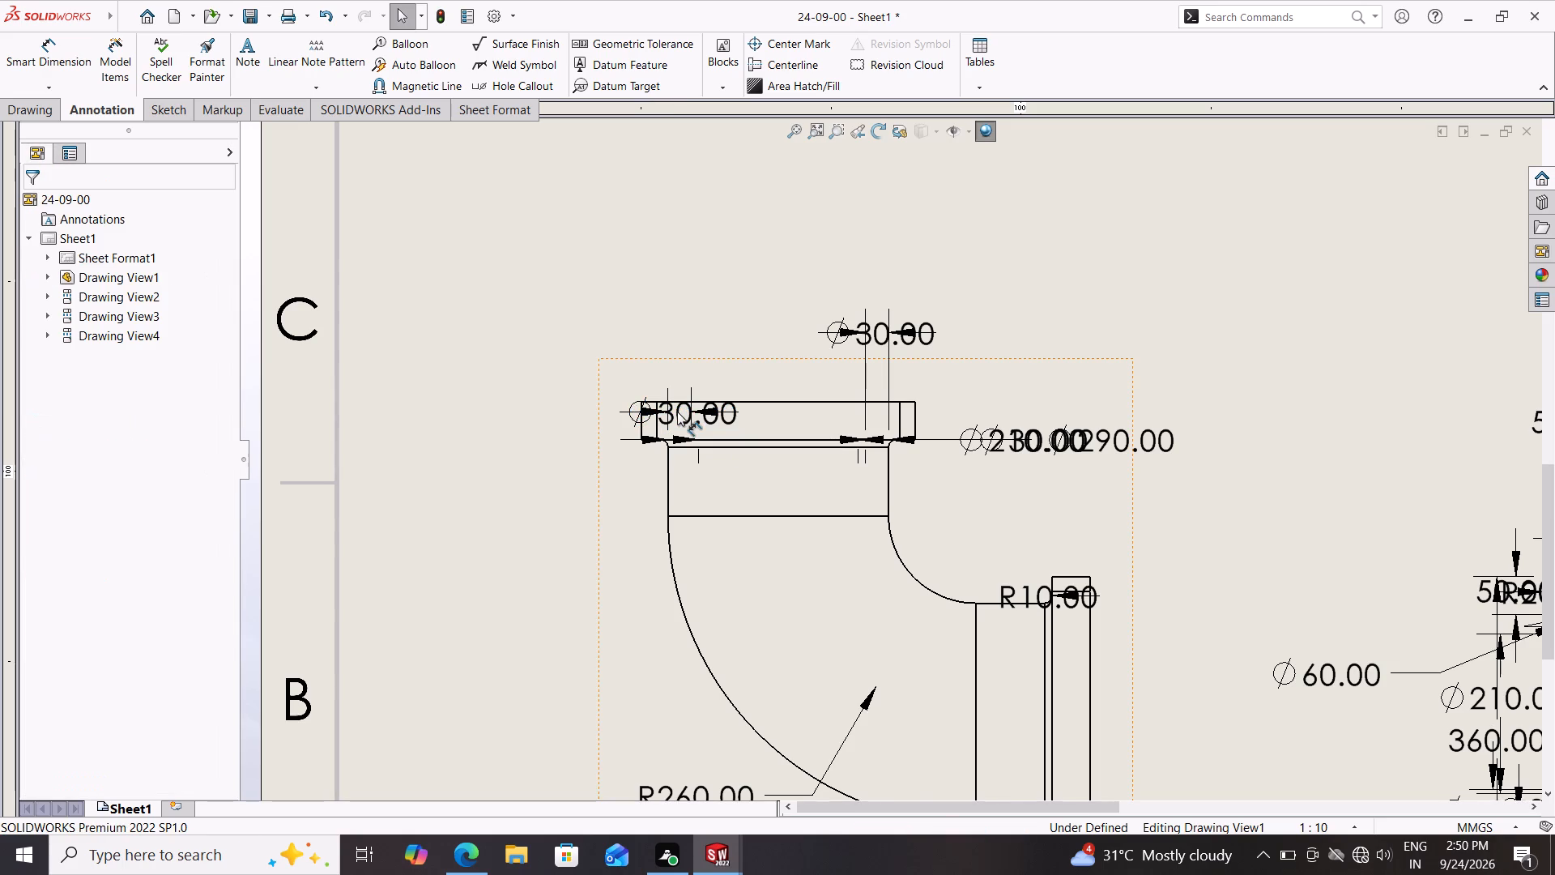
{"action": "left_click", "coordinate": [691, 412]}
{"action": "key", "text": "Delete"}
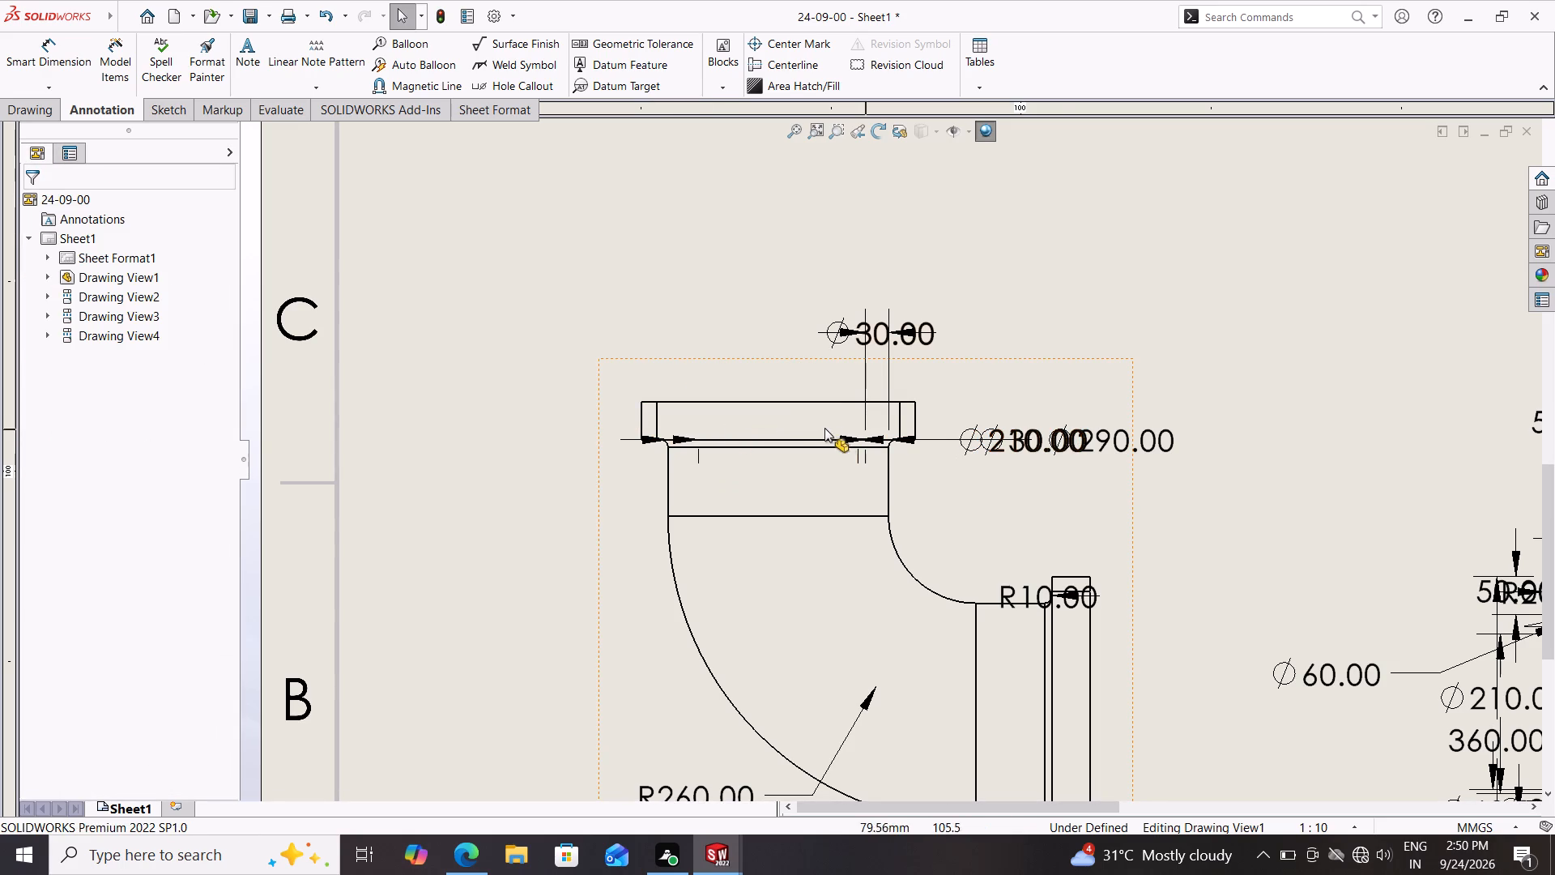
Delete the overlapping Ø210, Ø290 and Ø30 dimensions to the right of the front view's upper flange.
{"action": "left_click_drag", "start_coordinate": [780, 438], "coordinate": [775, 391]}
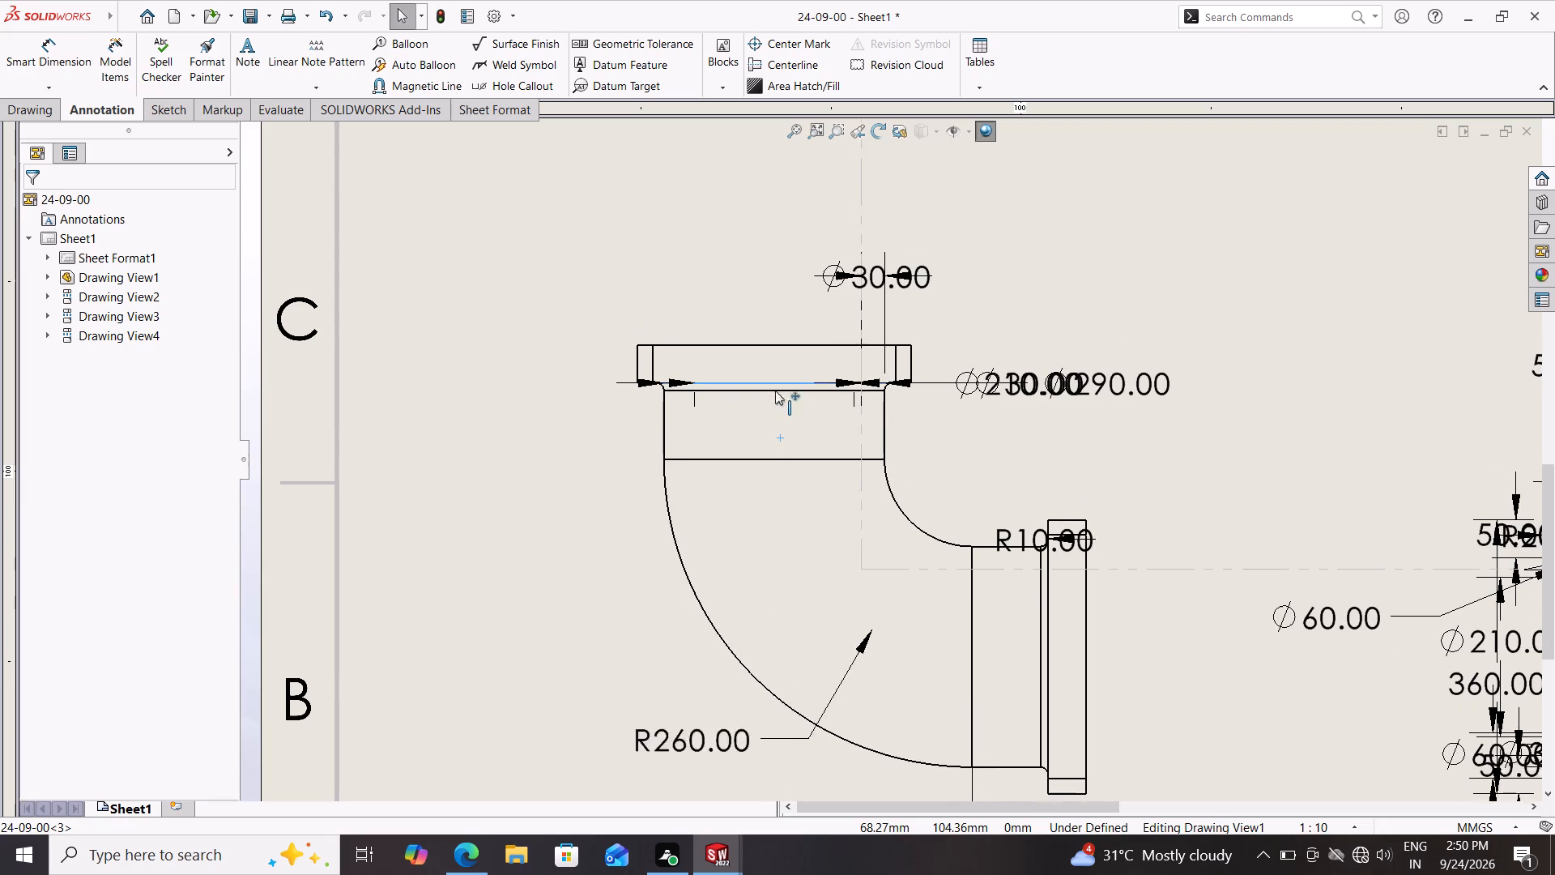
{"action": "left_click_drag", "start_coordinate": [775, 391], "coordinate": [775, 404]}
{"action": "left_click", "coordinate": [1029, 399]}
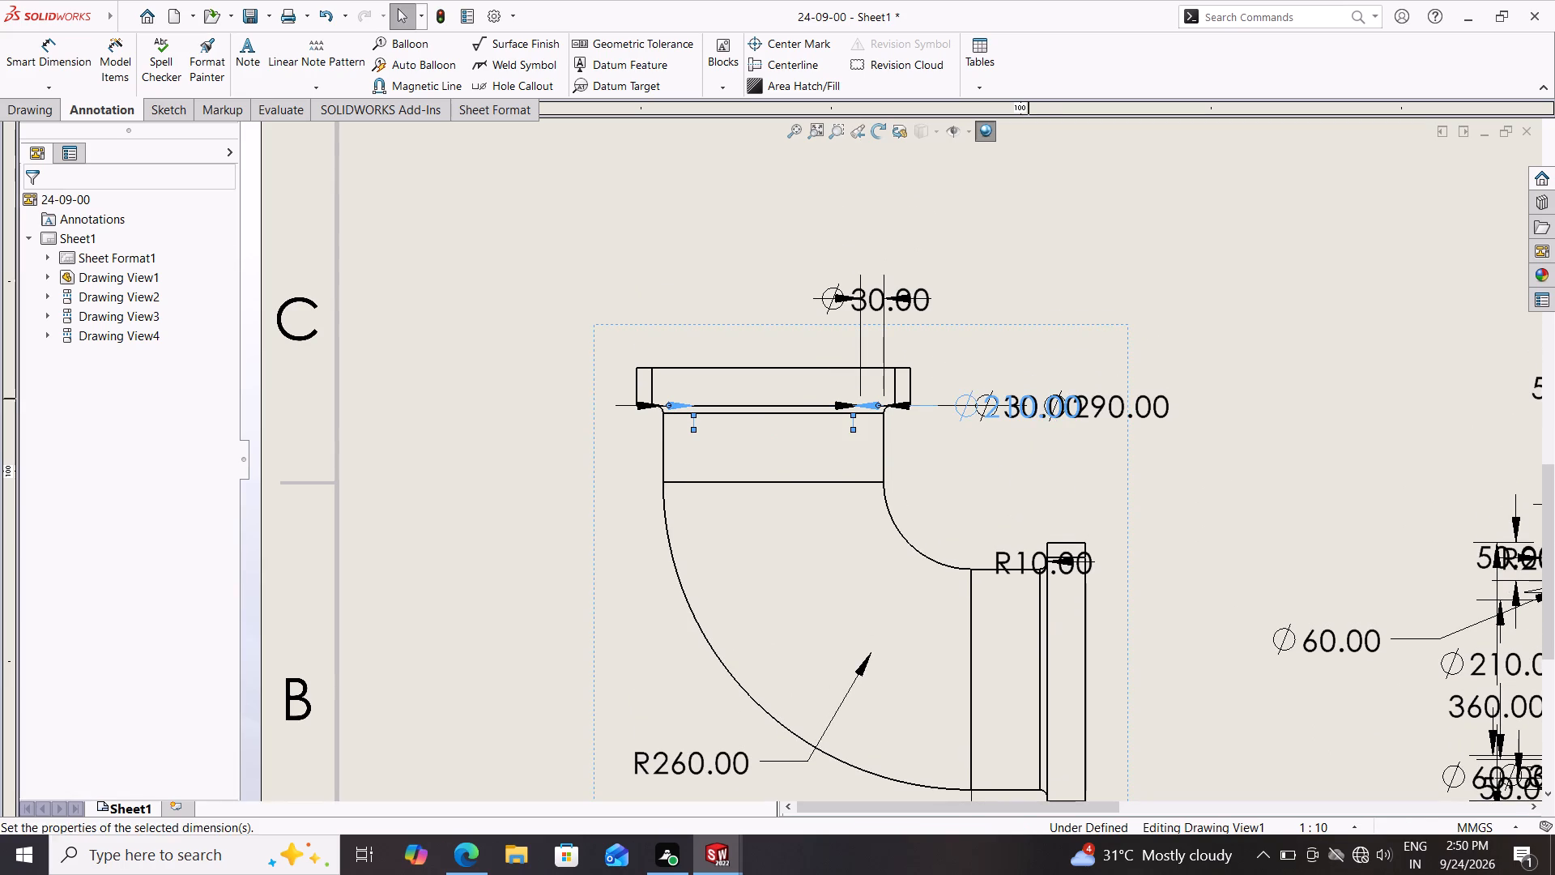
{"action": "key", "text": "Delete"}
{"action": "left_click", "coordinate": [1034, 400]}
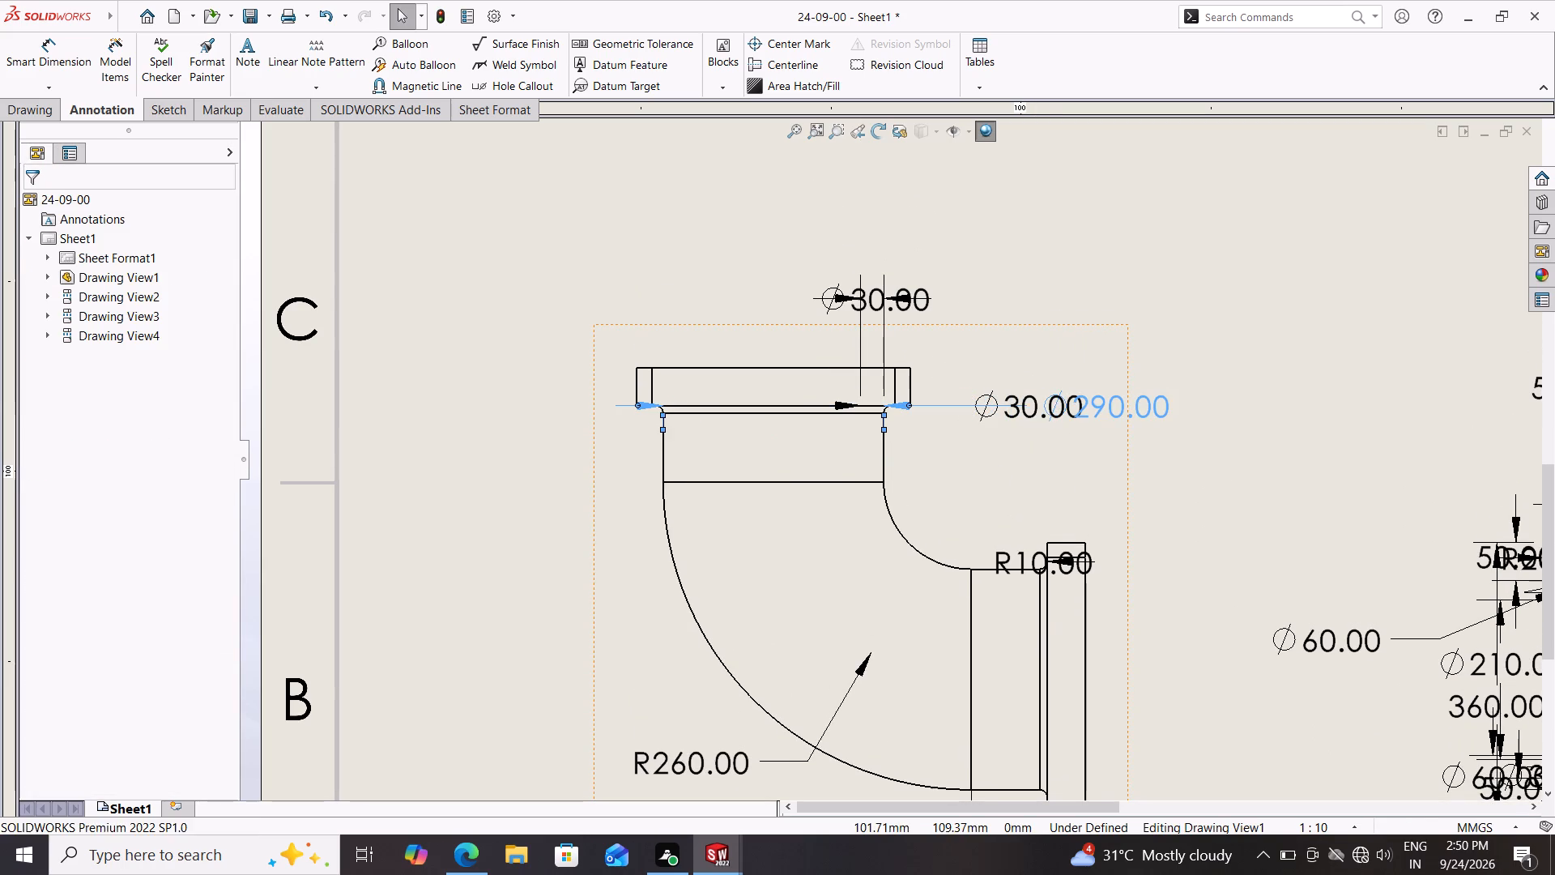
{"action": "key", "text": "Delete"}
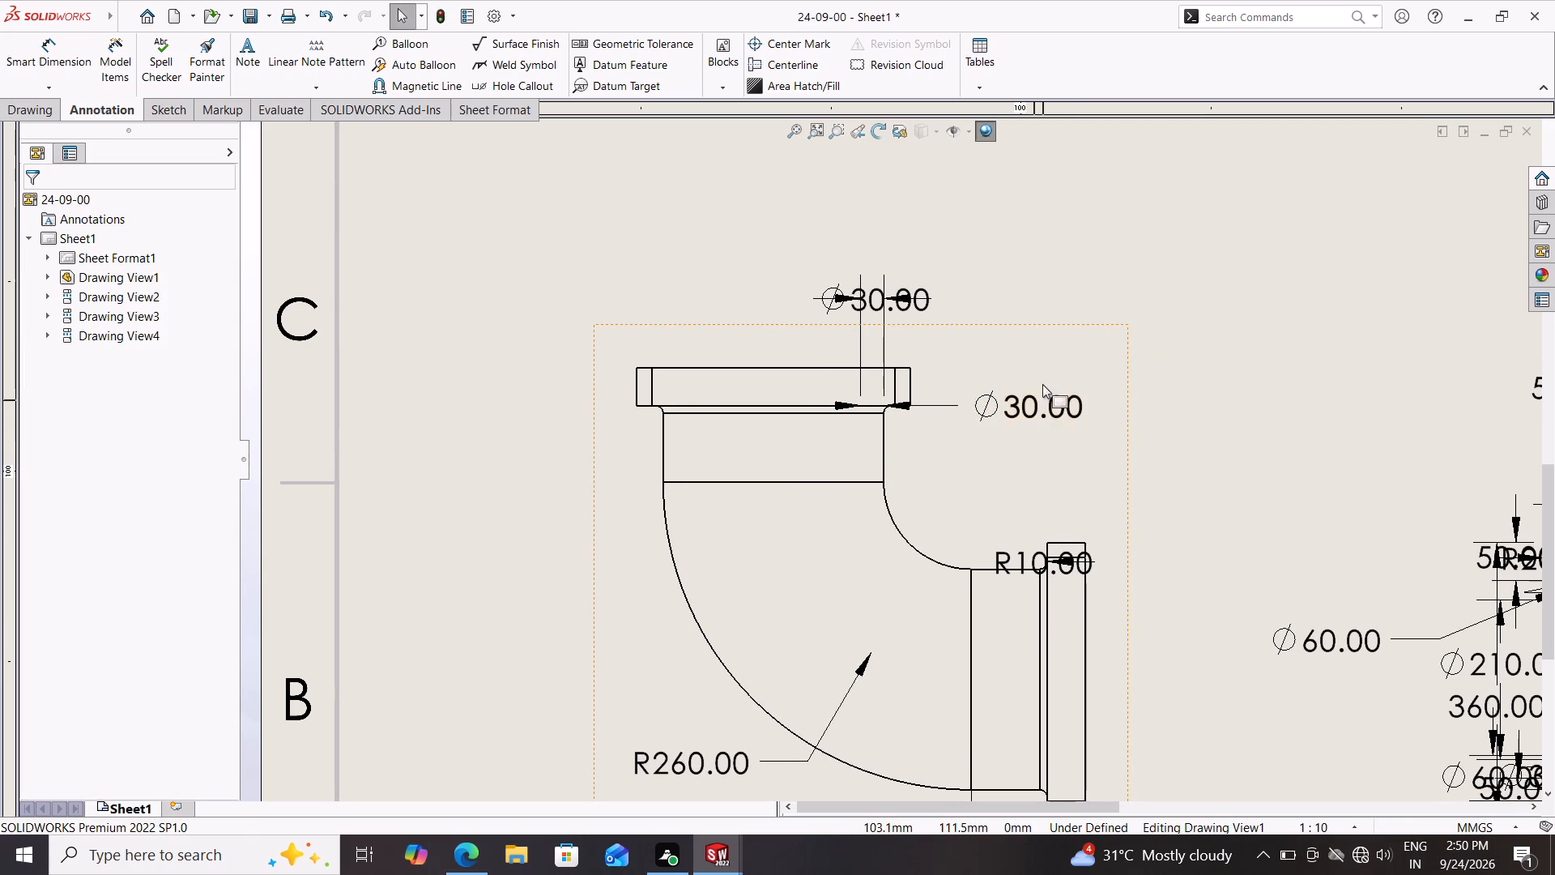
{"action": "left_click", "coordinate": [1035, 399]}
{"action": "key", "text": "Delete"}
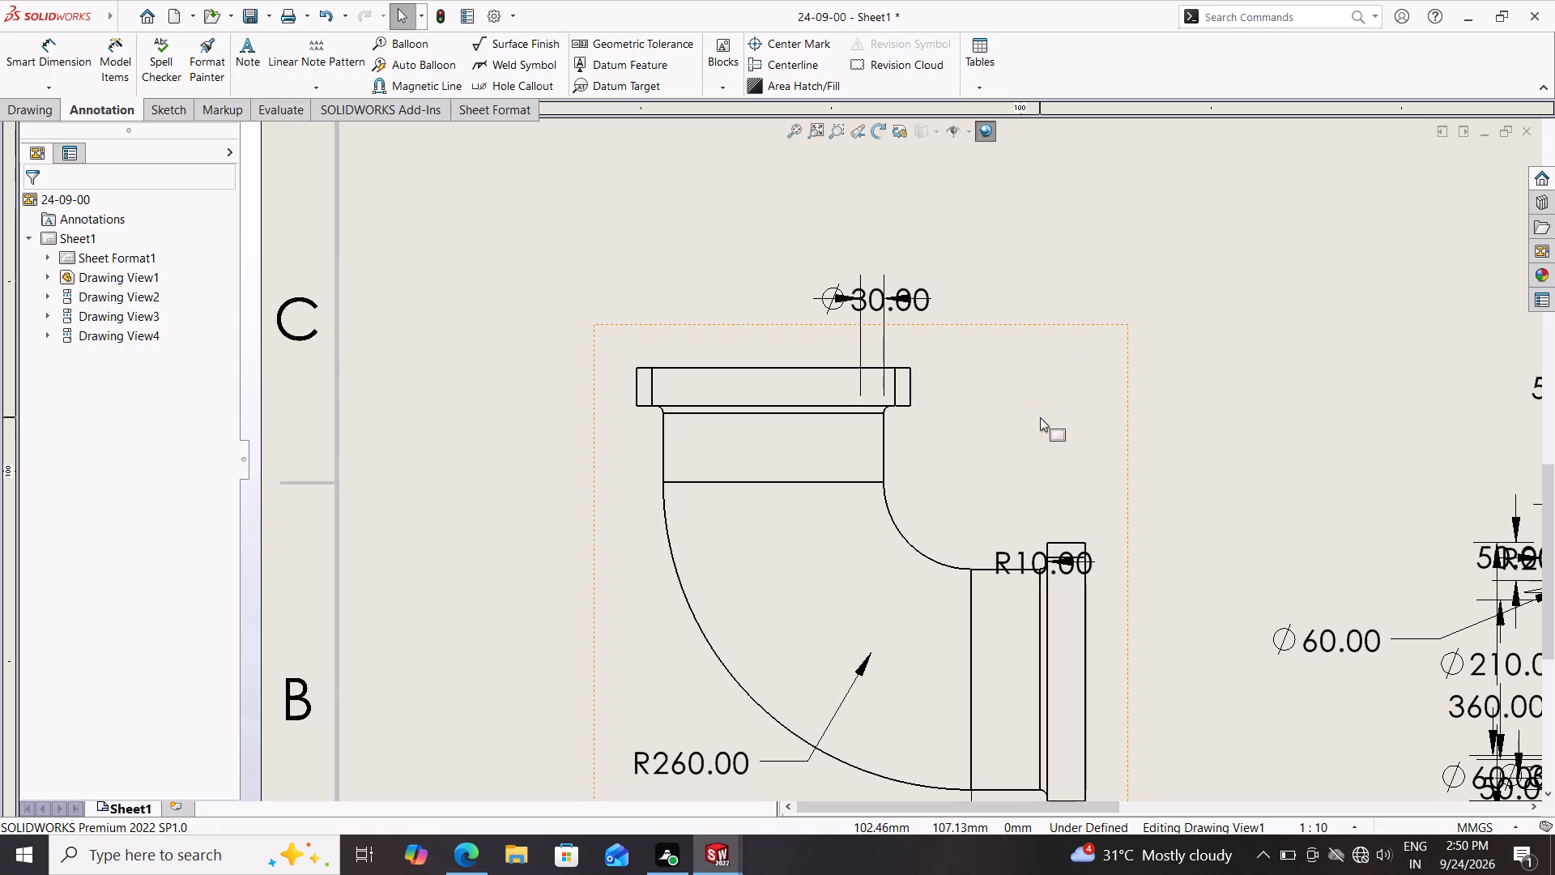
Delete the Ø30 dimension above the front view's upper flange and the R10 fillet dimension at its side flange.
{"action": "left_click", "coordinate": [901, 300]}
{"action": "key", "text": "Delete"}
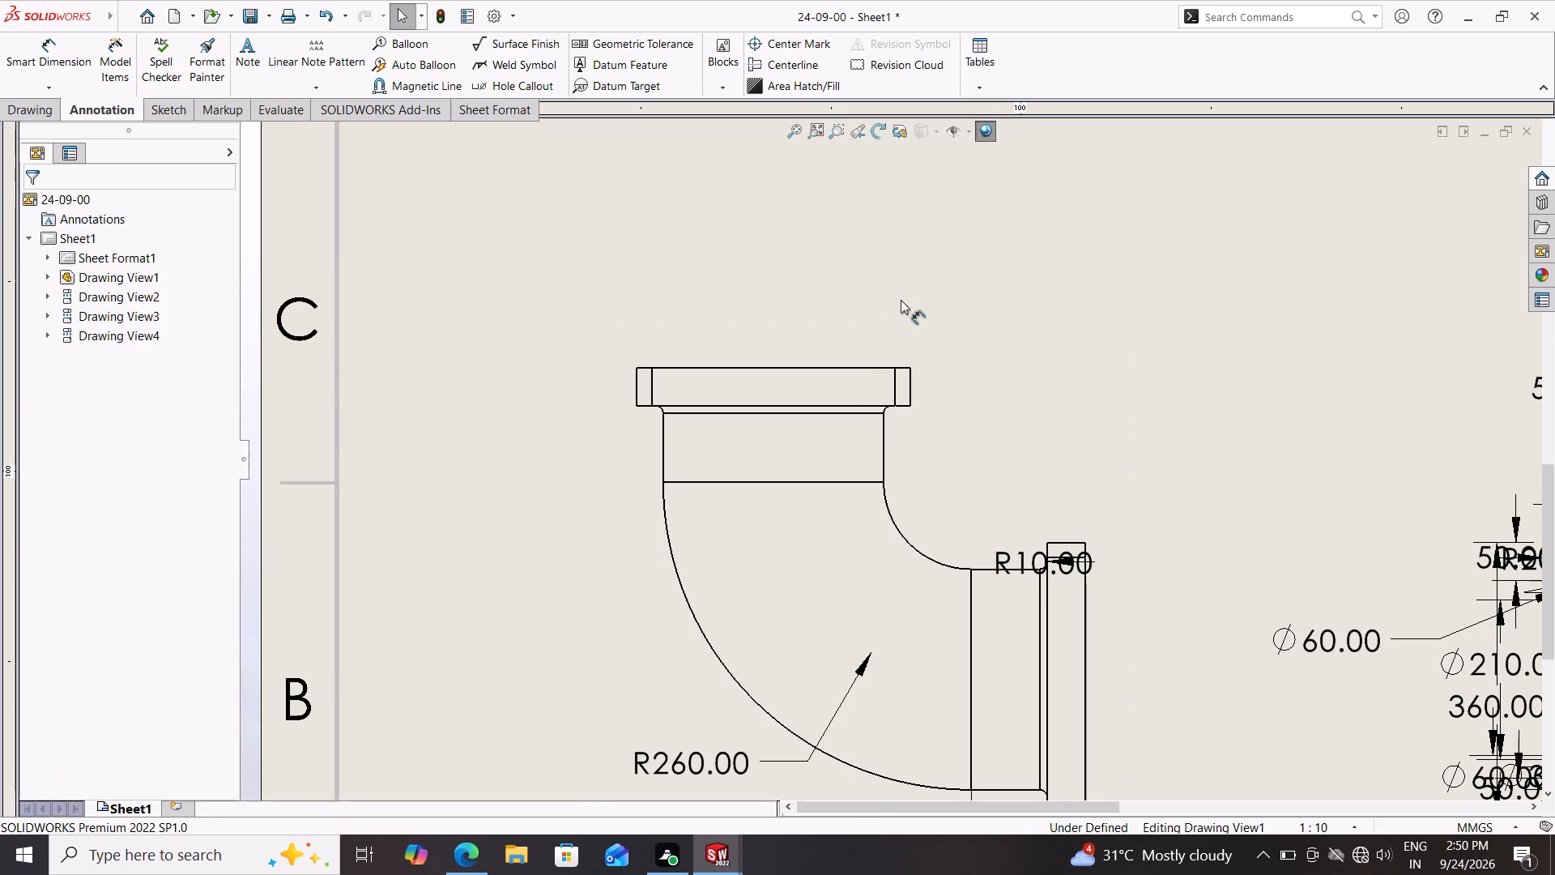
{"action": "left_click", "coordinate": [1037, 568]}
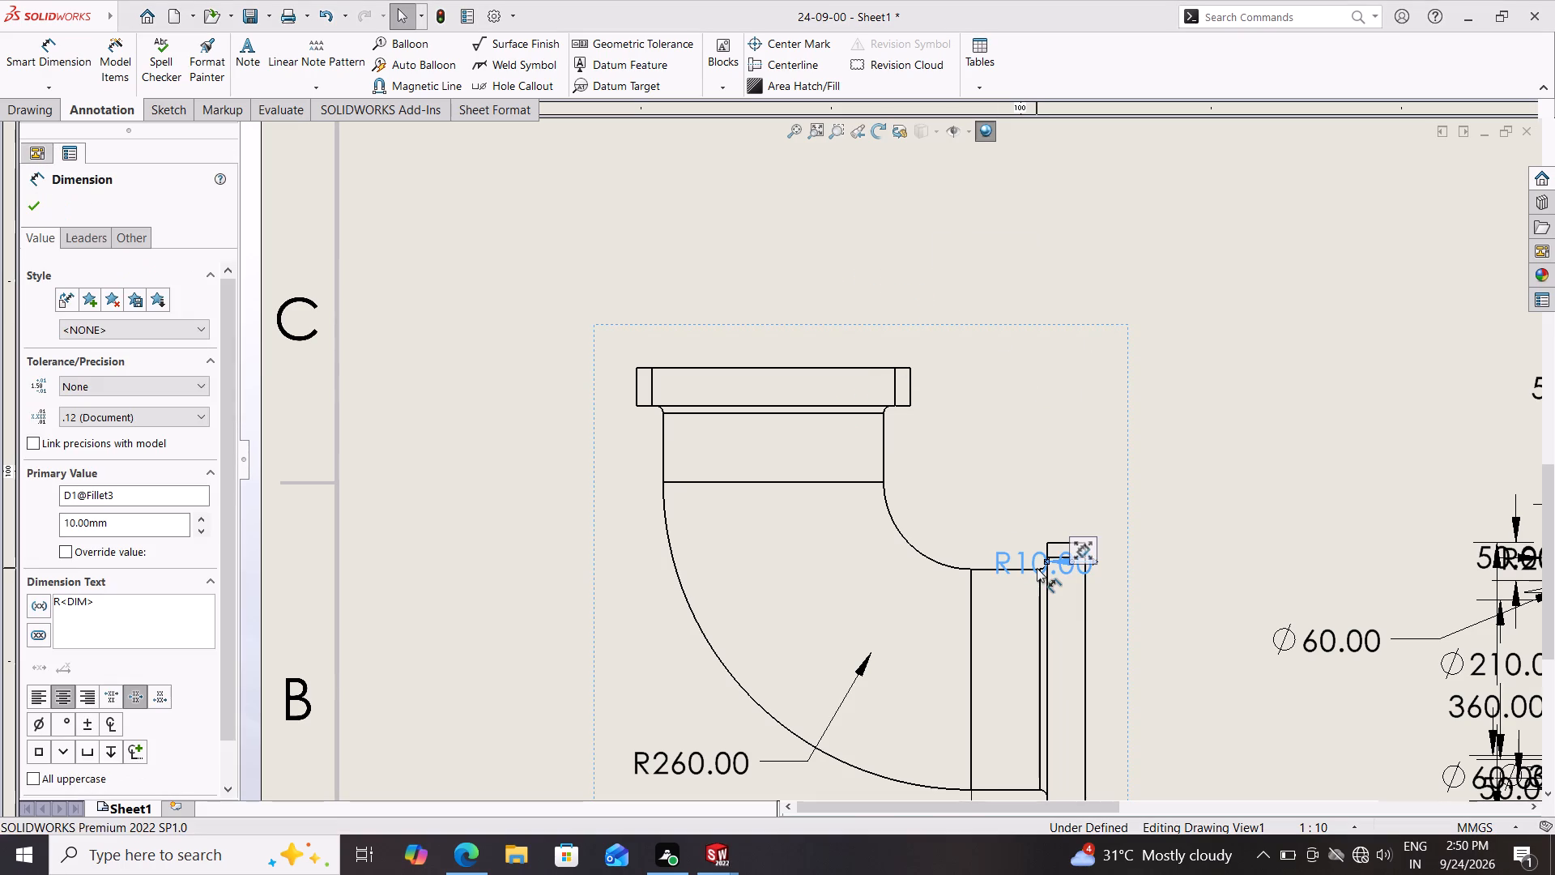
{"action": "key", "text": "Delete"}
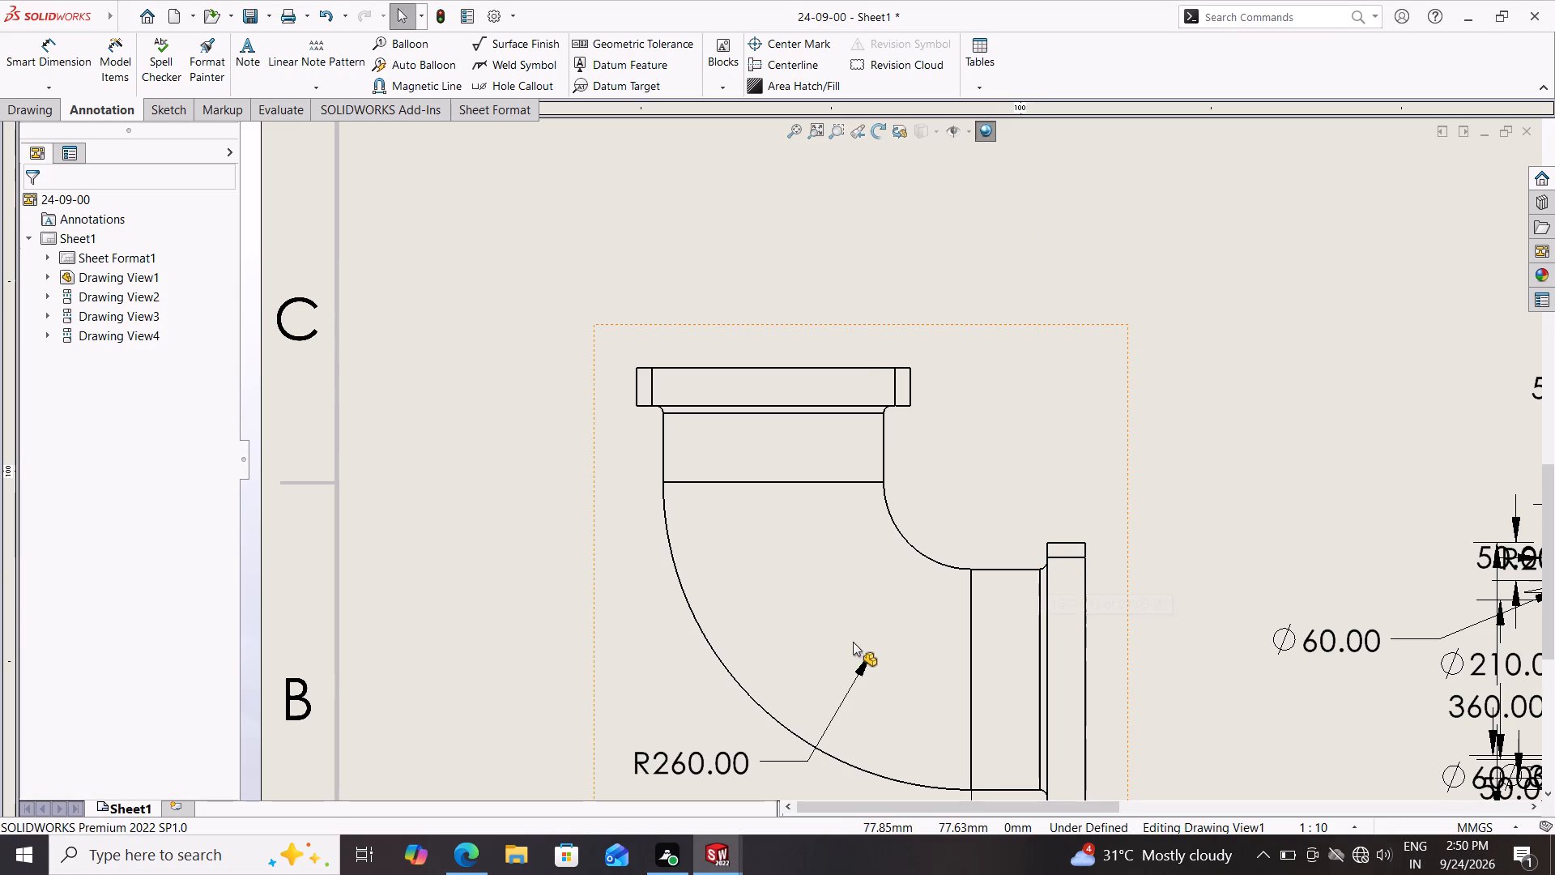
{"action": "scroll", "coordinate": [841, 716], "scroll_direction": "down", "scroll_amount": 2}
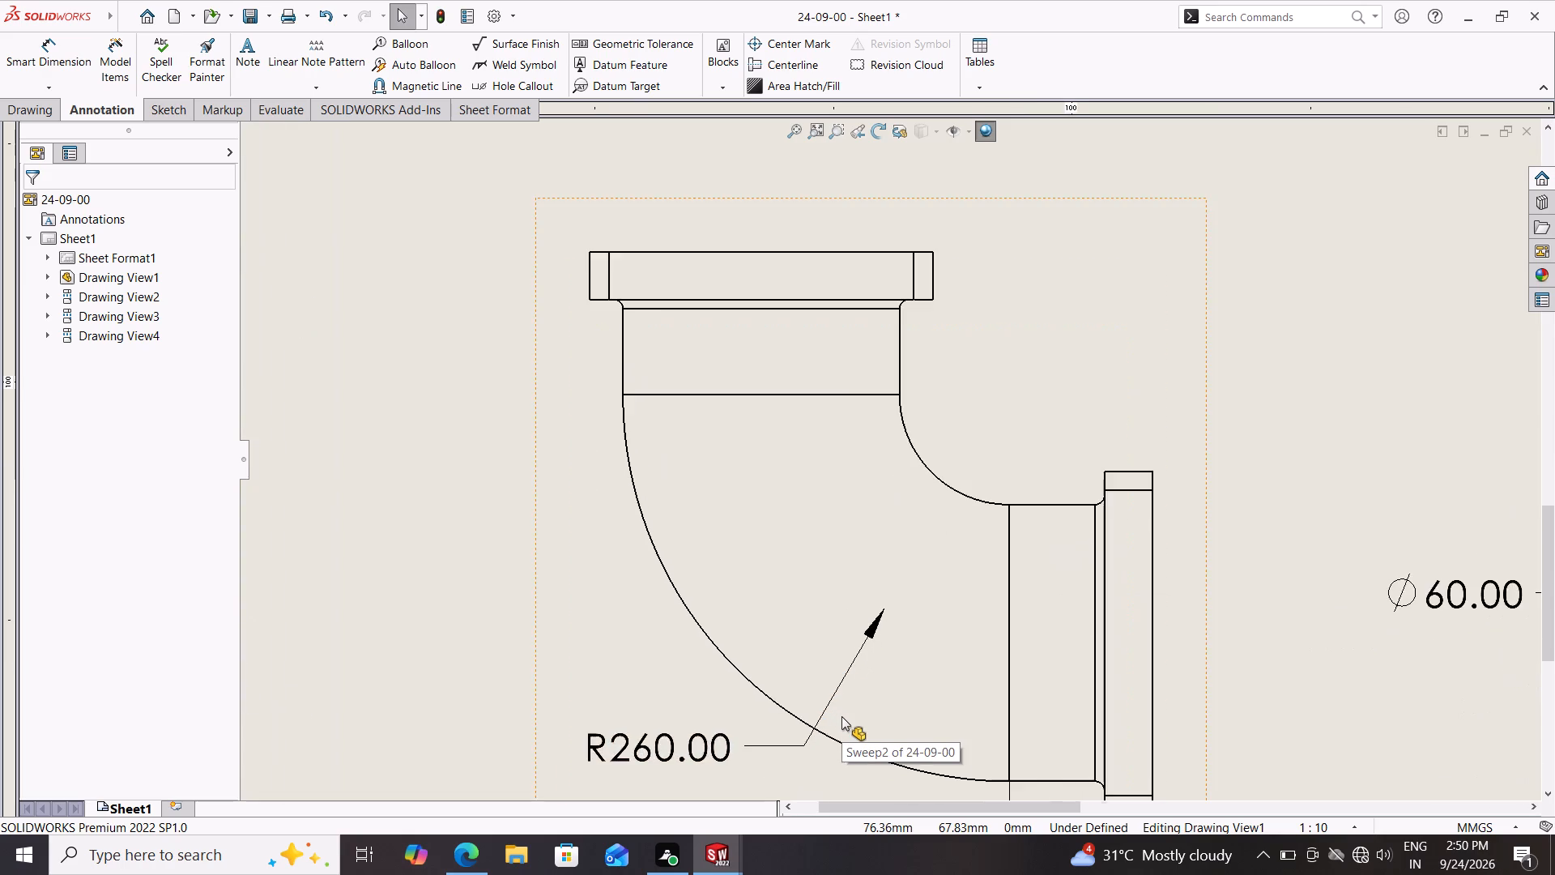
{"action": "scroll", "coordinate": [841, 716], "scroll_direction": "up", "scroll_amount": 5}
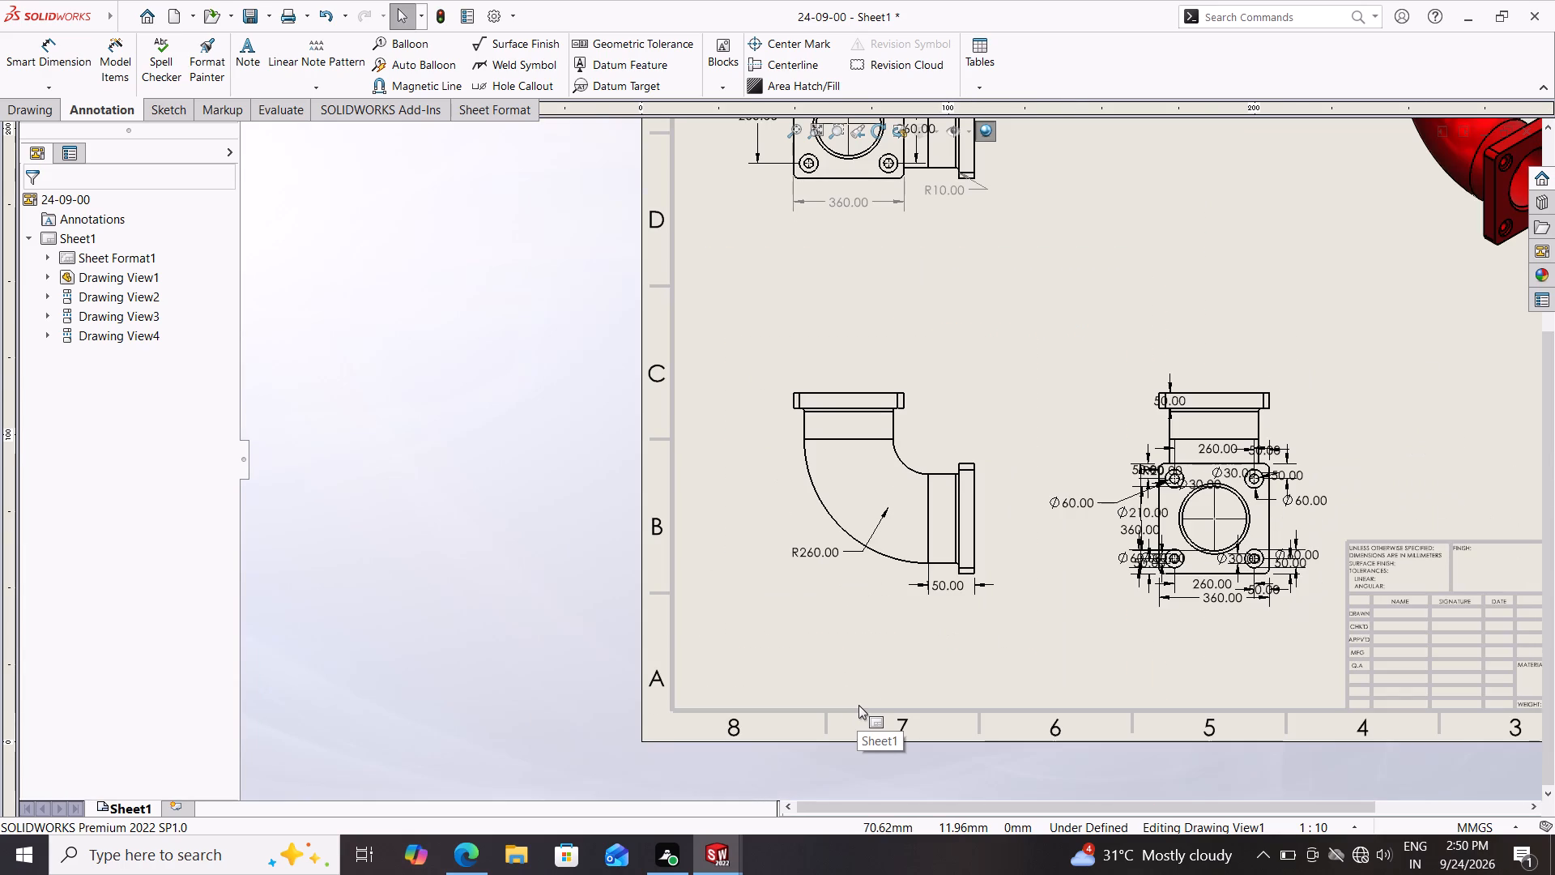
Delete the R260 bend-radius dimension and the 50 mm flange dimension from the front view.
{"action": "left_click", "coordinate": [821, 553]}
{"action": "key", "text": "Delete"}
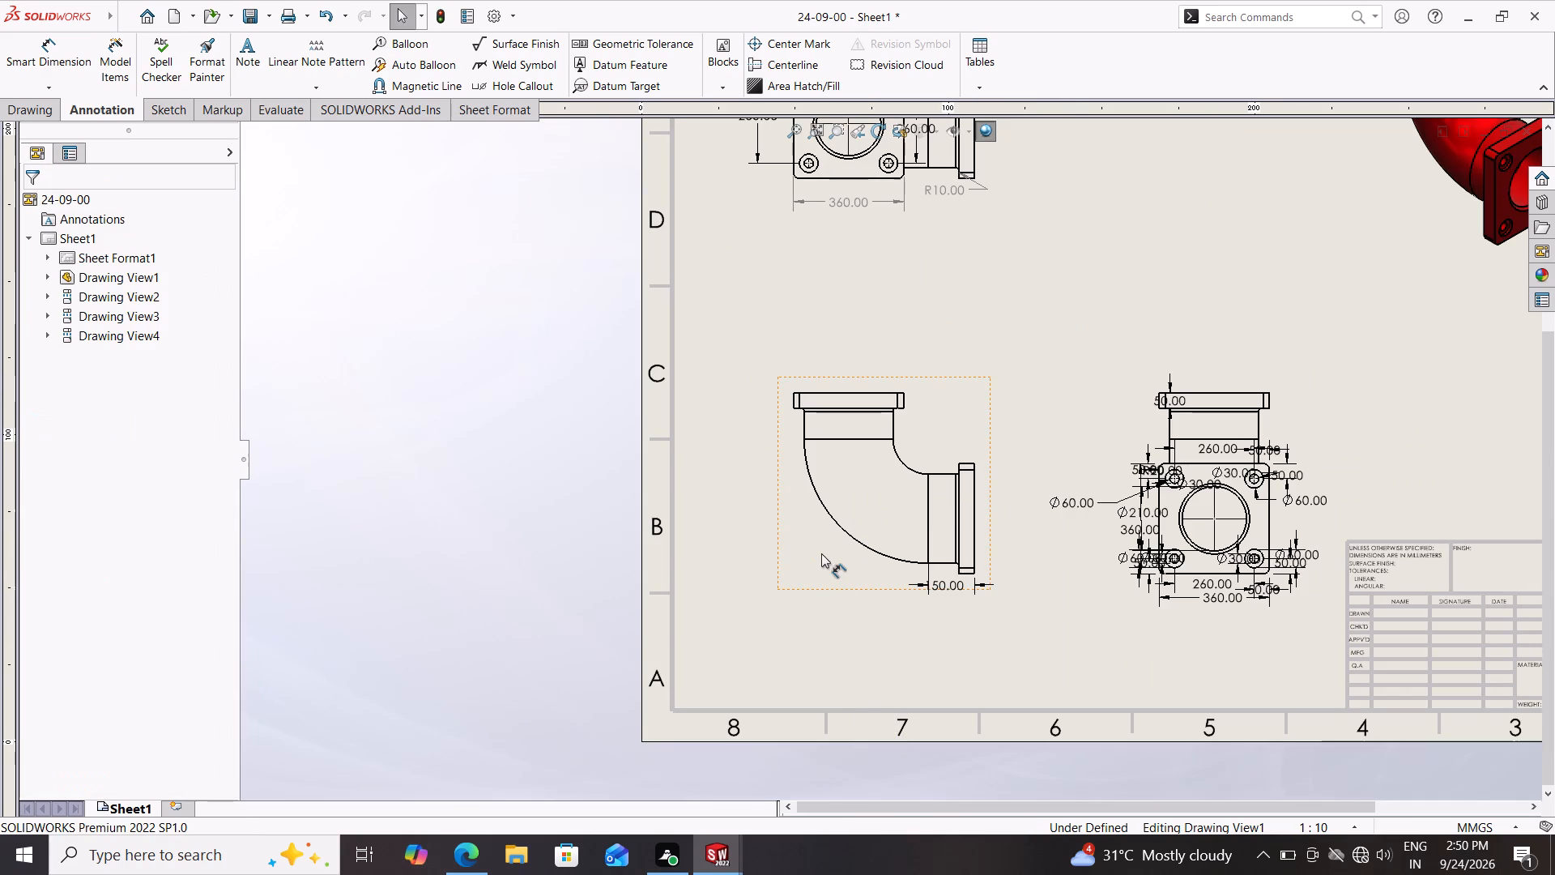
{"action": "left_click", "coordinate": [952, 583]}
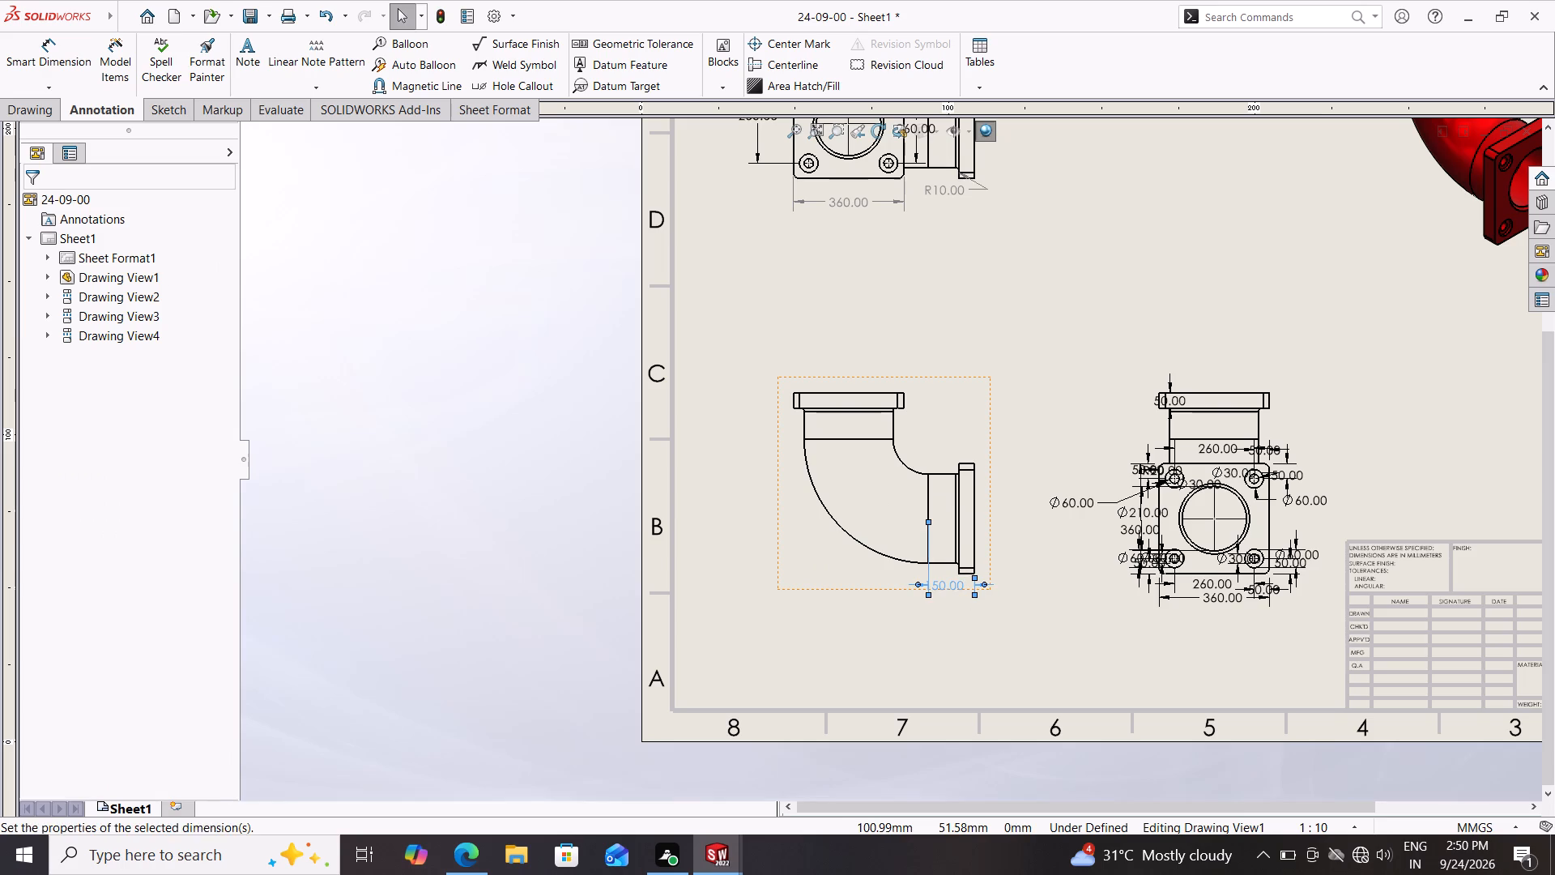
{"action": "key", "text": "Delete"}
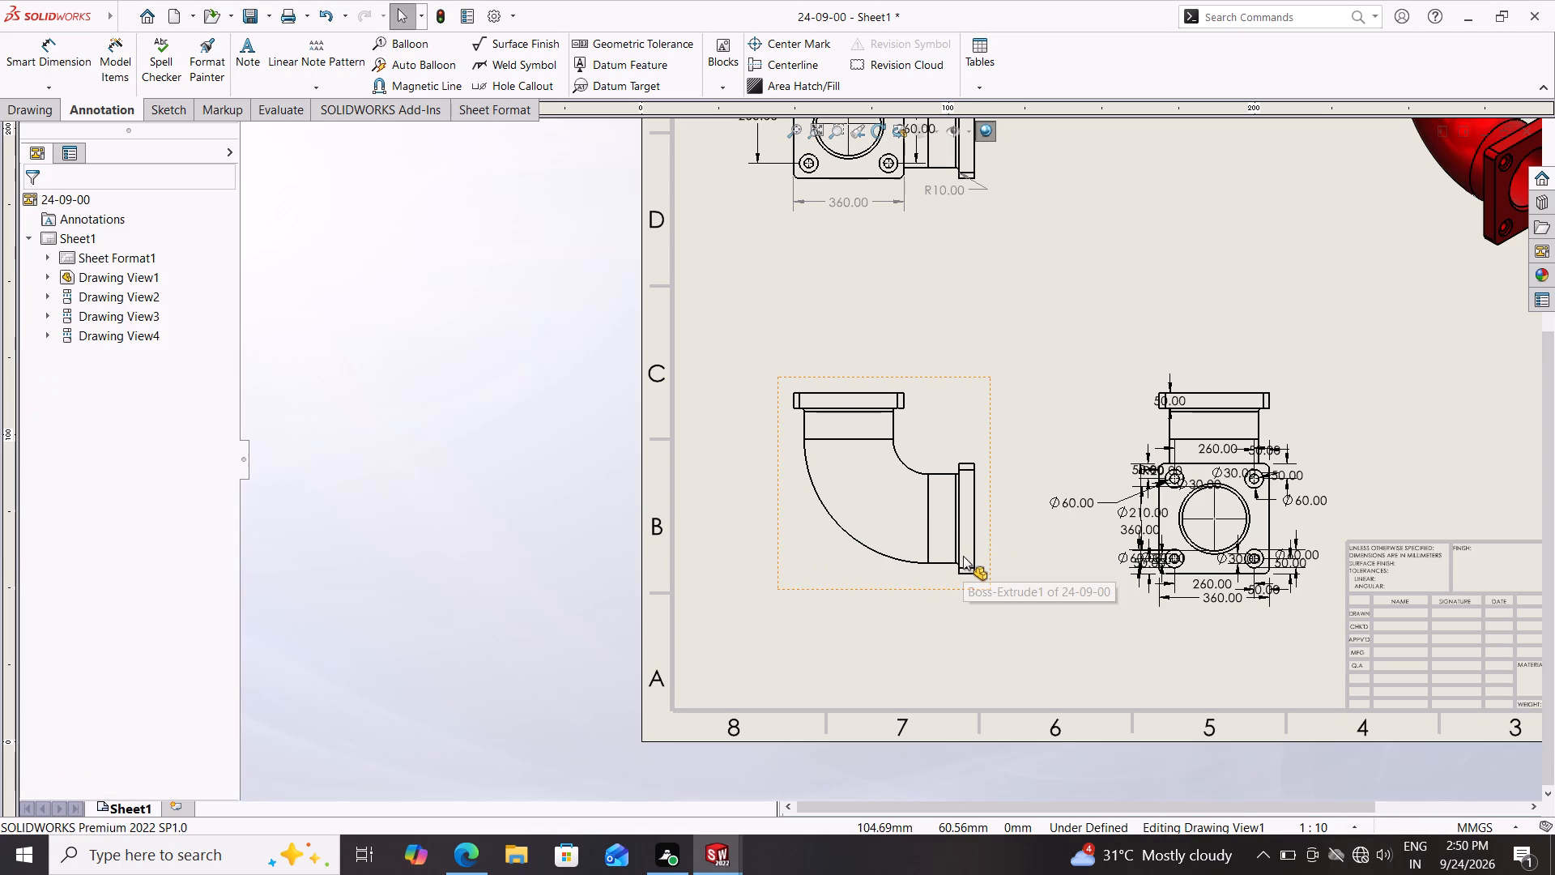
Create section view A-A from a horizontal cutting line through the bore centre in the top view, placed below it.
{"action": "scroll", "coordinate": [921, 484], "scroll_direction": "down", "scroll_amount": 3}
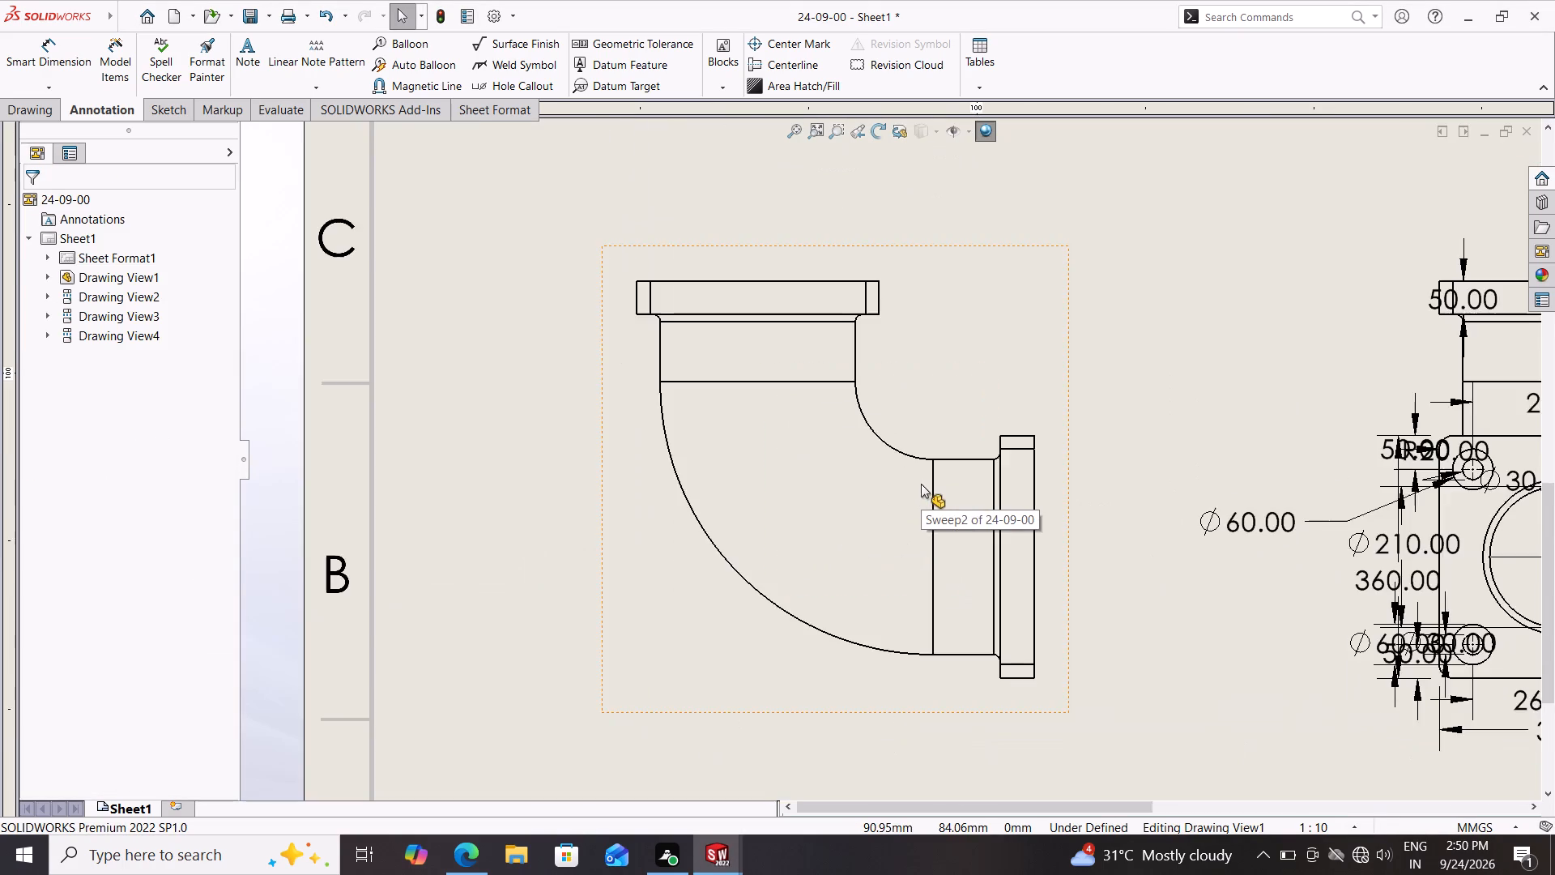
{"action": "scroll", "coordinate": [921, 484], "scroll_direction": "up", "scroll_amount": 2}
{"action": "scroll", "coordinate": [919, 413], "scroll_direction": "up", "scroll_amount": 3}
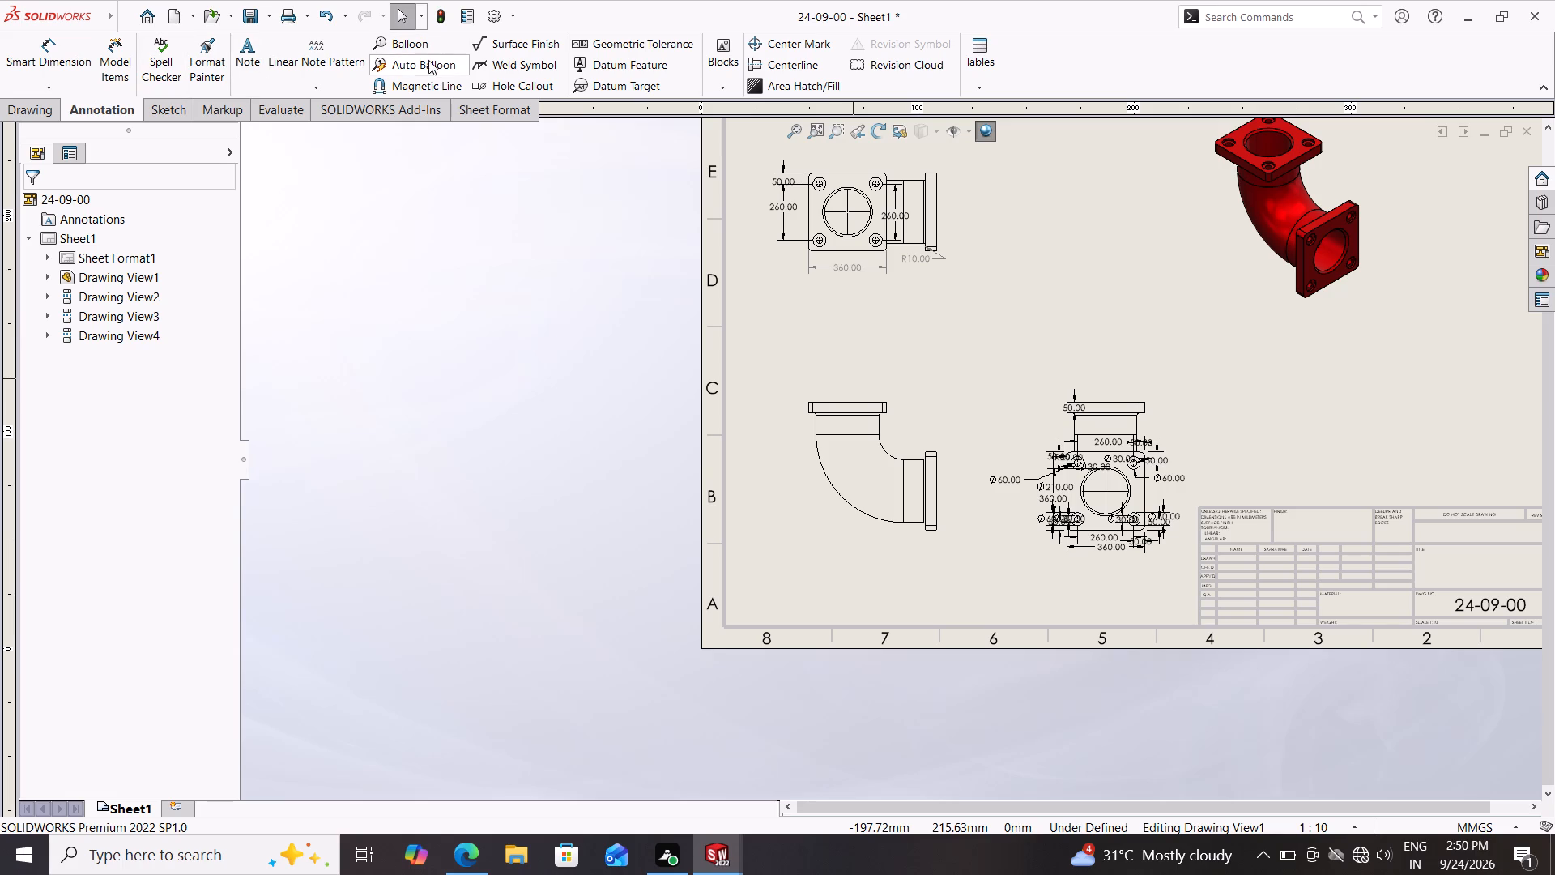
{"action": "left_click", "coordinate": [13, 111]}
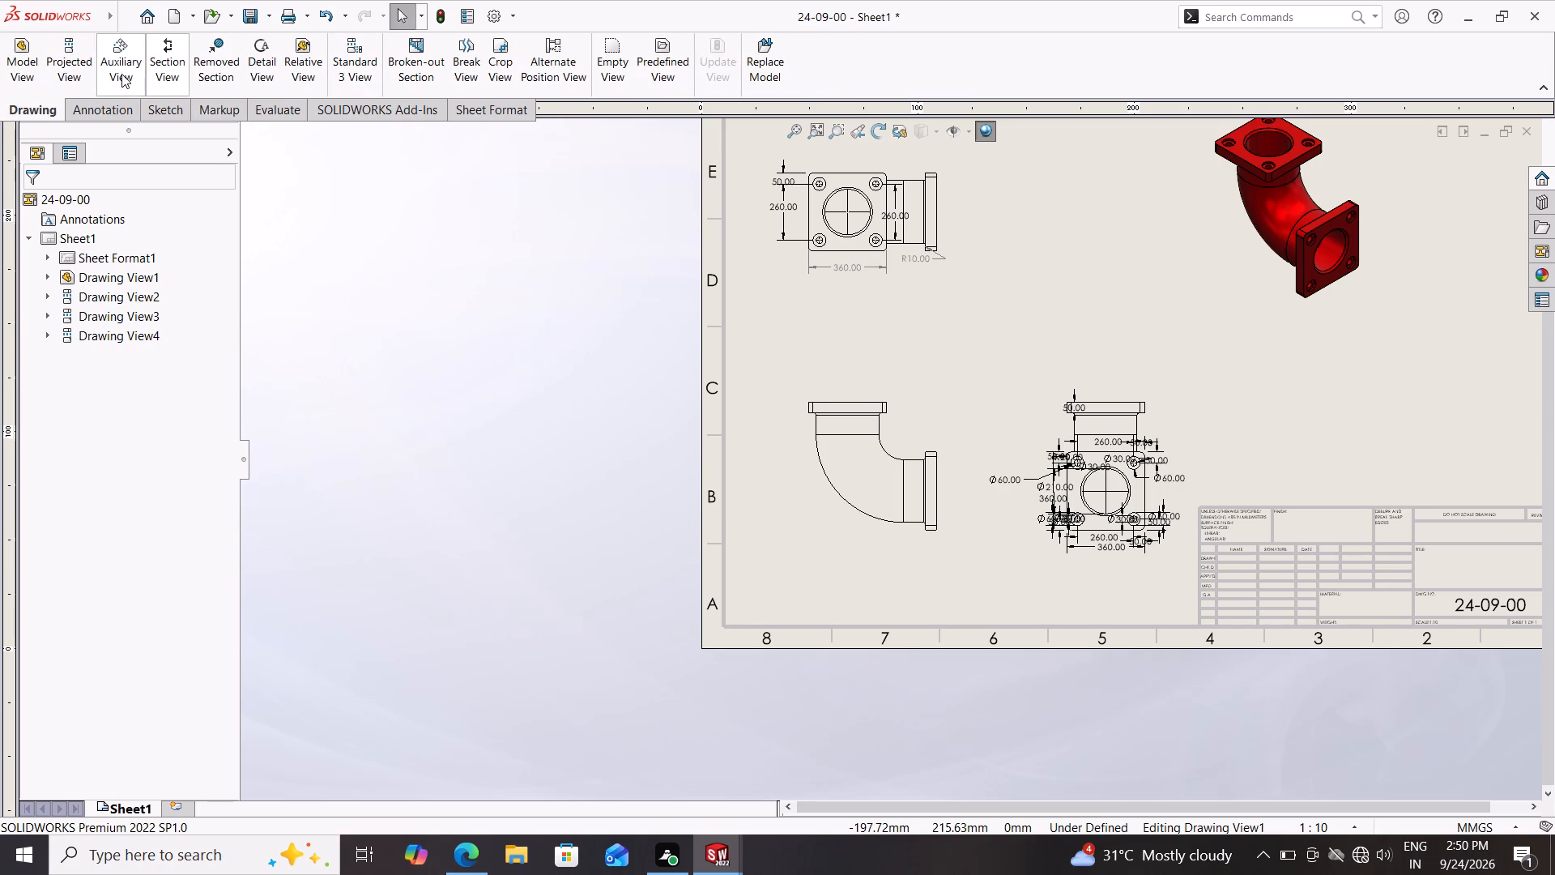
{"action": "left_click", "coordinate": [165, 61]}
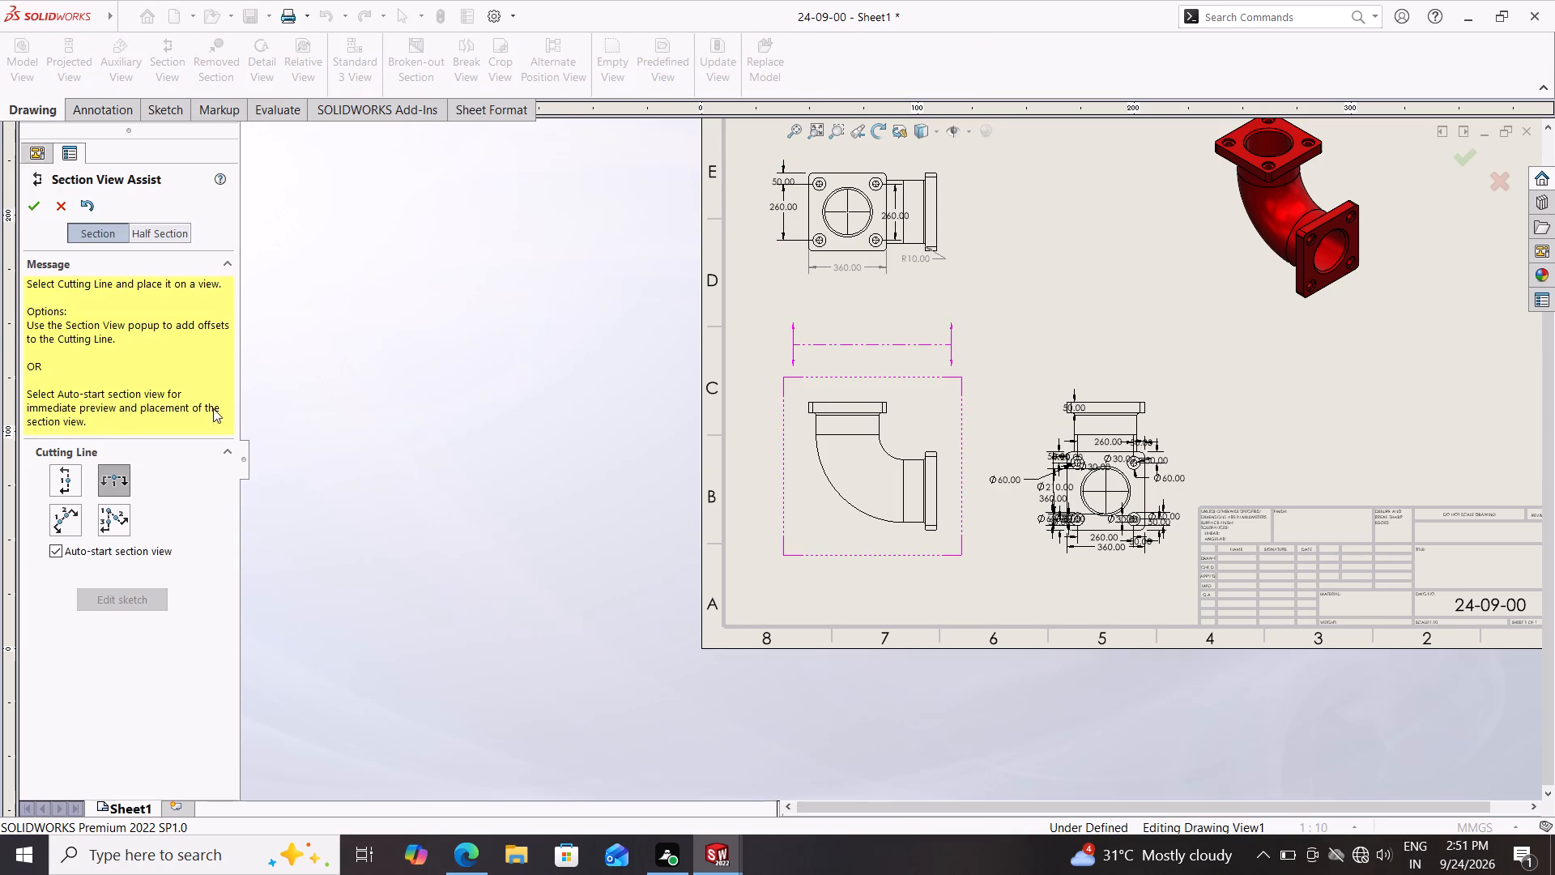
{"action": "left_click", "coordinate": [843, 216]}
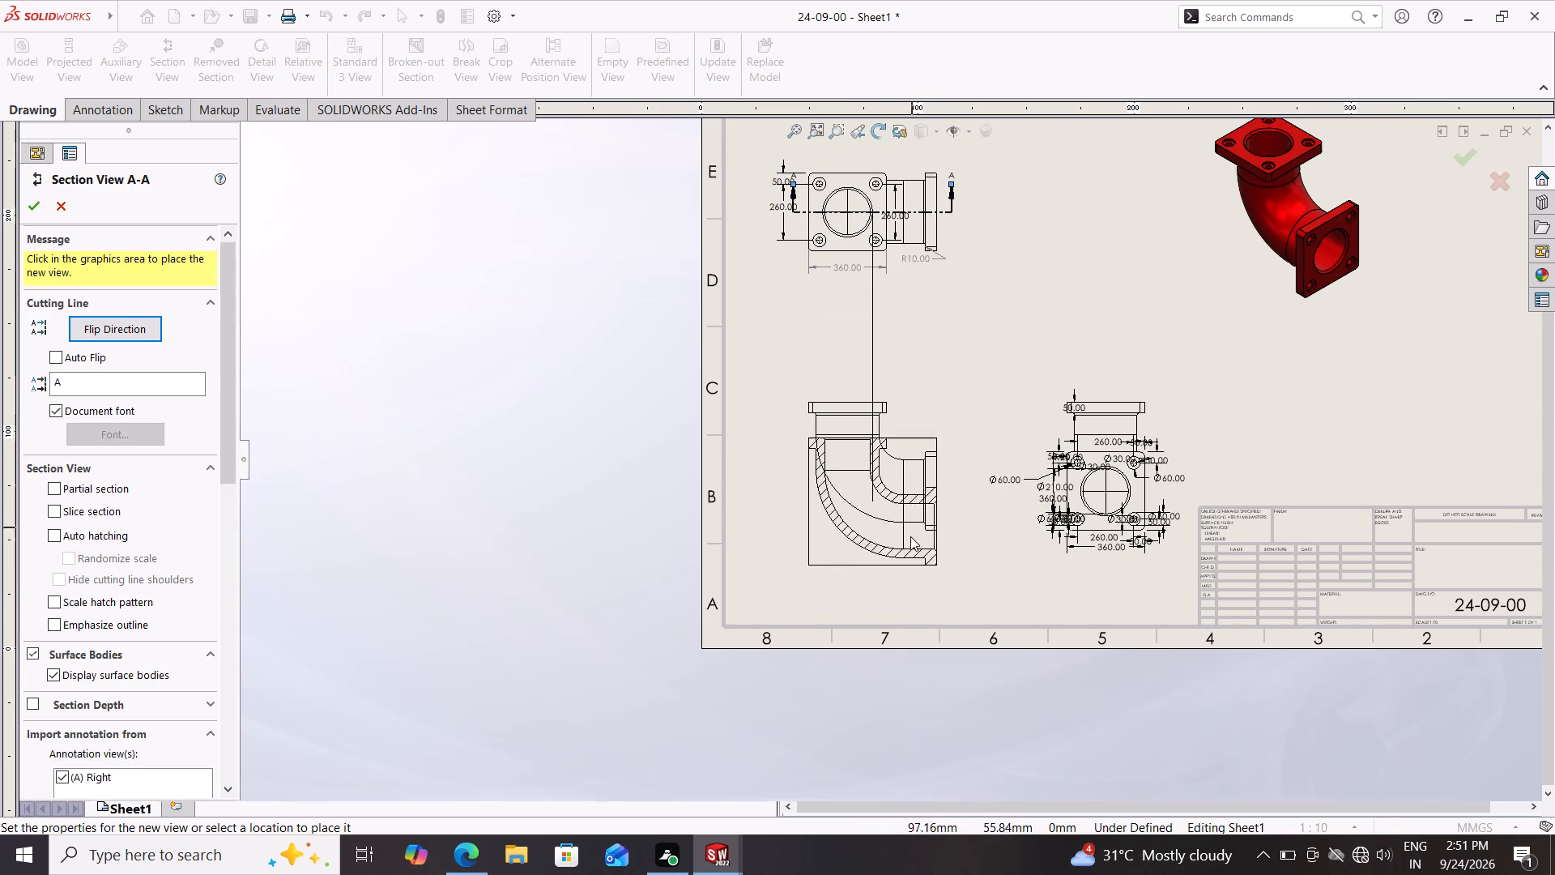
{"action": "left_click", "coordinate": [906, 562]}
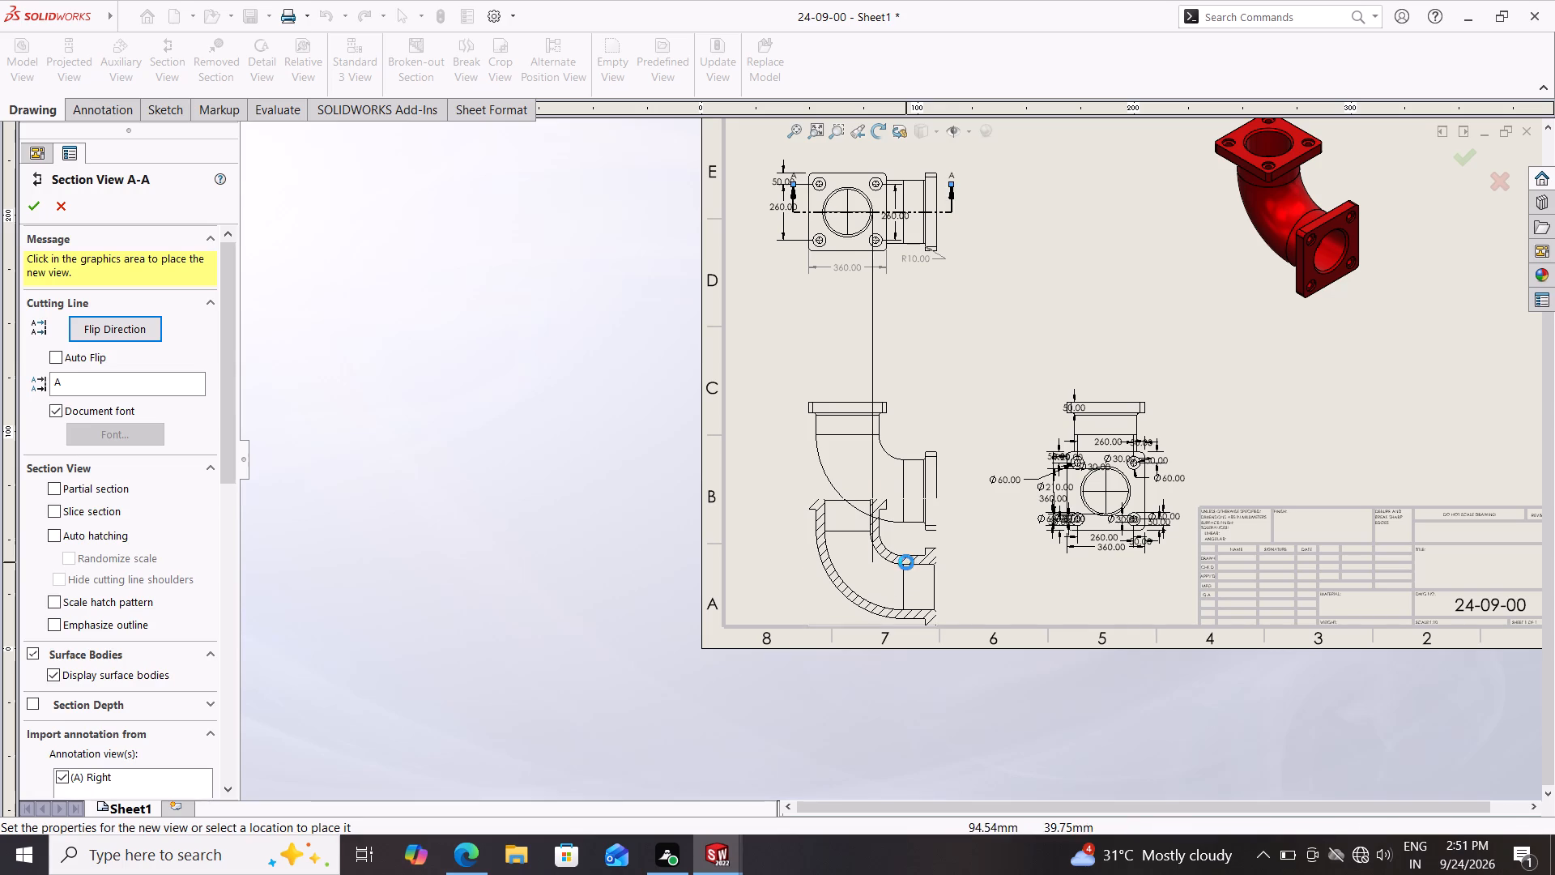
{"action": "left_click", "coordinate": [114, 258]}
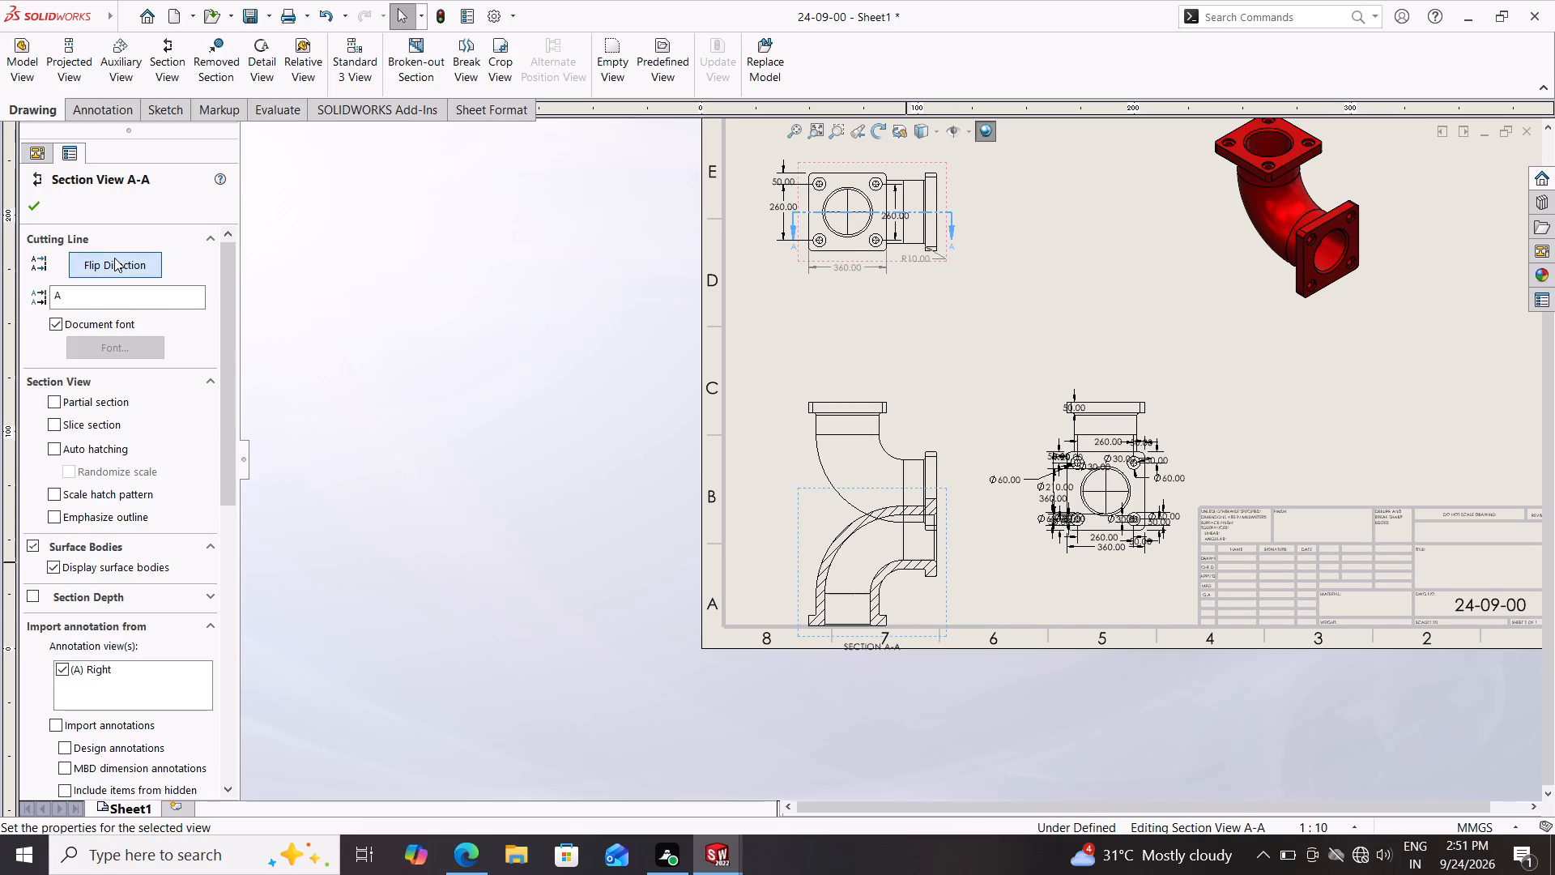
{"action": "left_click", "coordinate": [117, 265]}
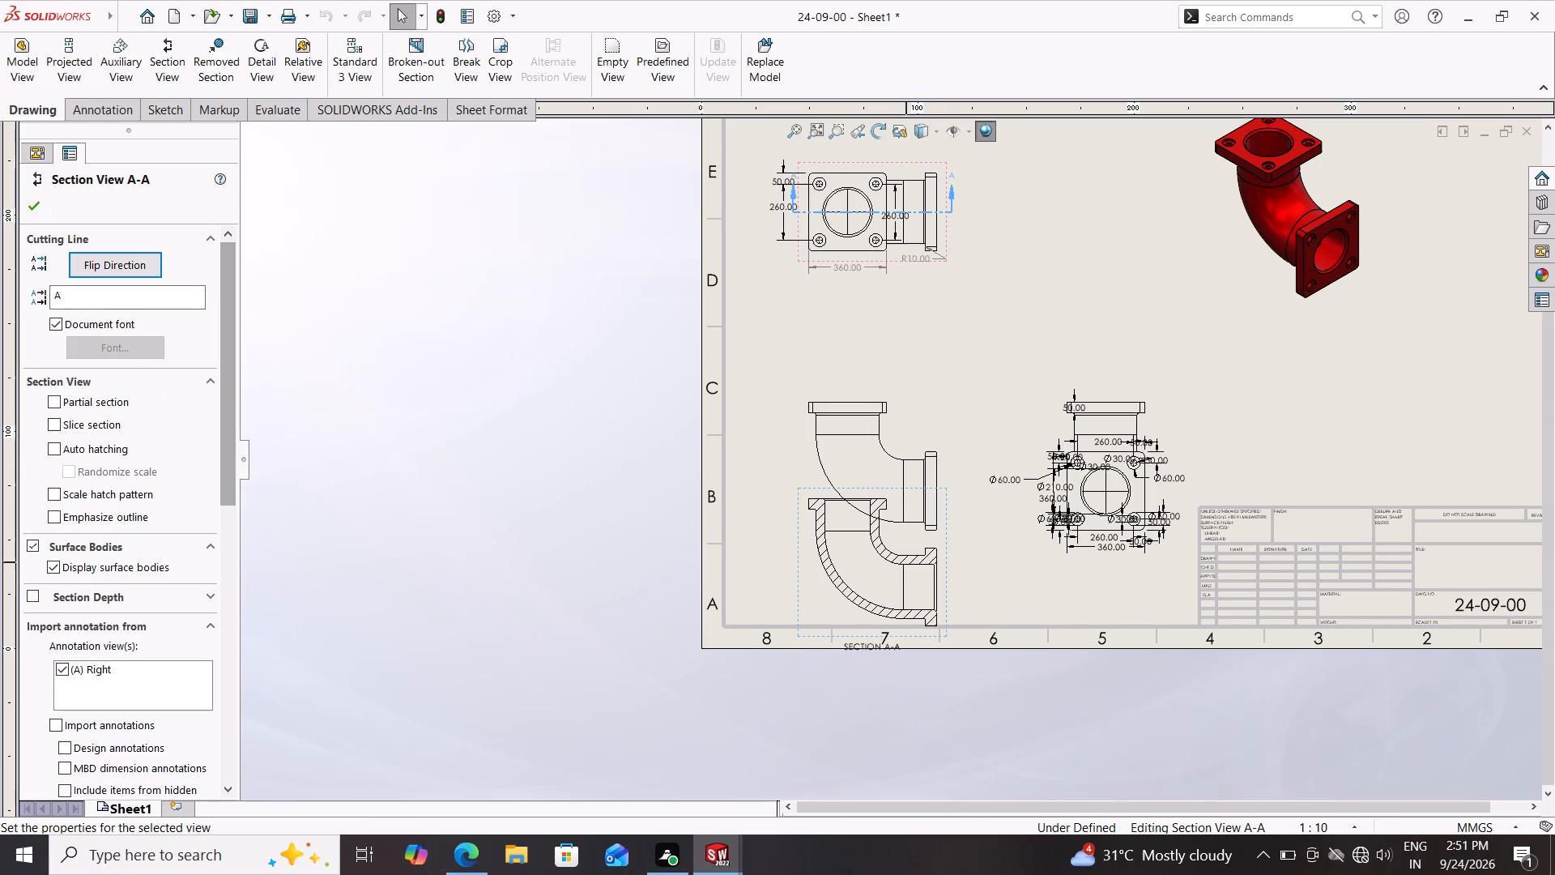
{"action": "left_click", "coordinate": [38, 210]}
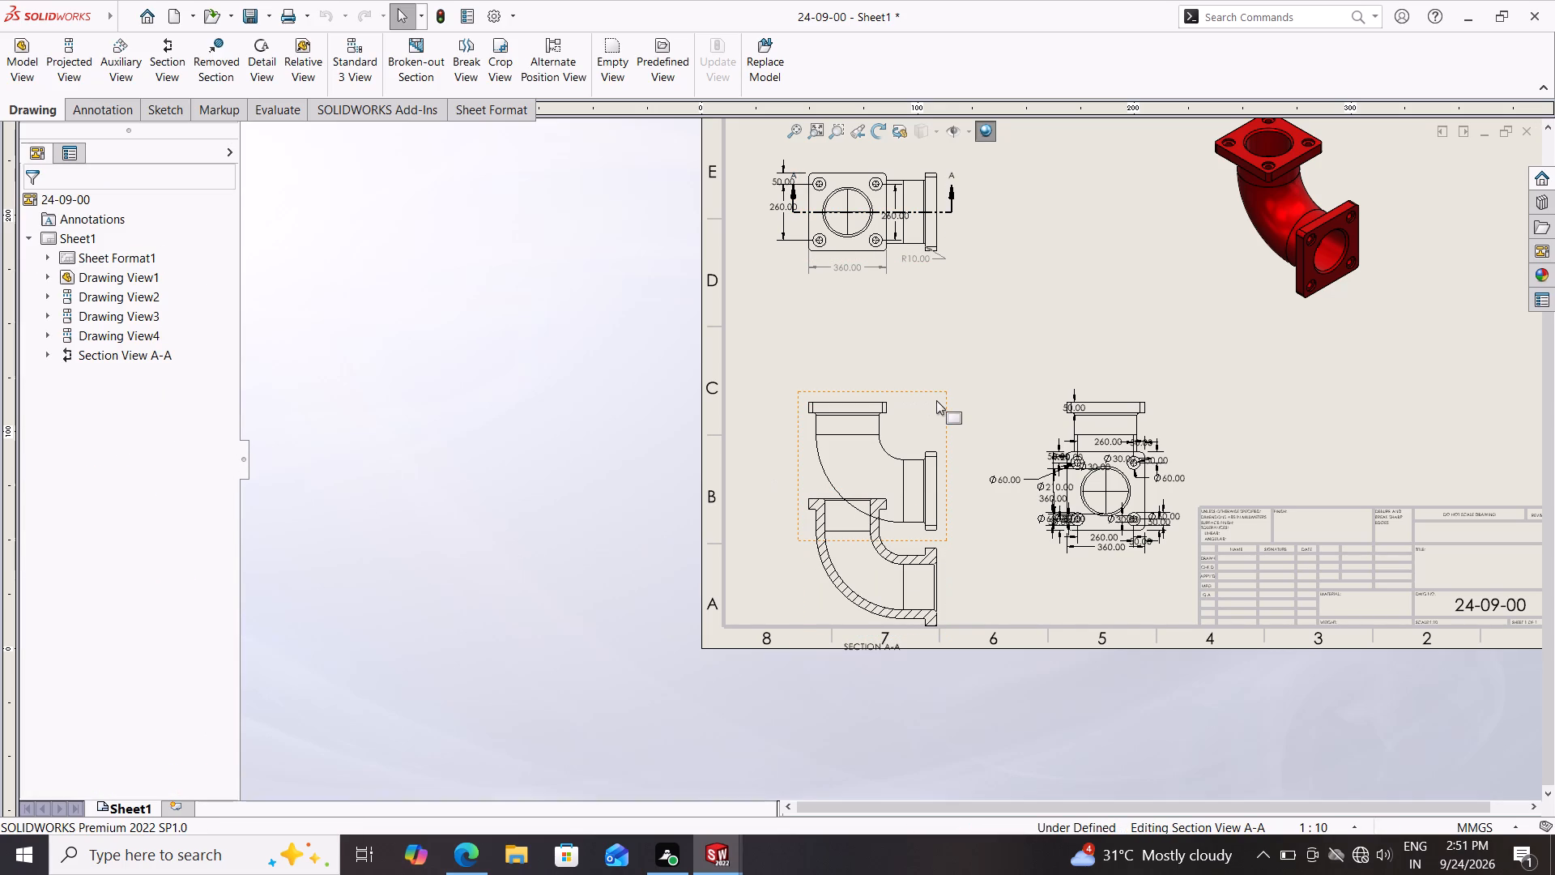
Delete the unsectioned front view and move section view A-A up into its place.
{"action": "left_click", "coordinate": [945, 398]}
{"action": "key", "text": "Delete"}
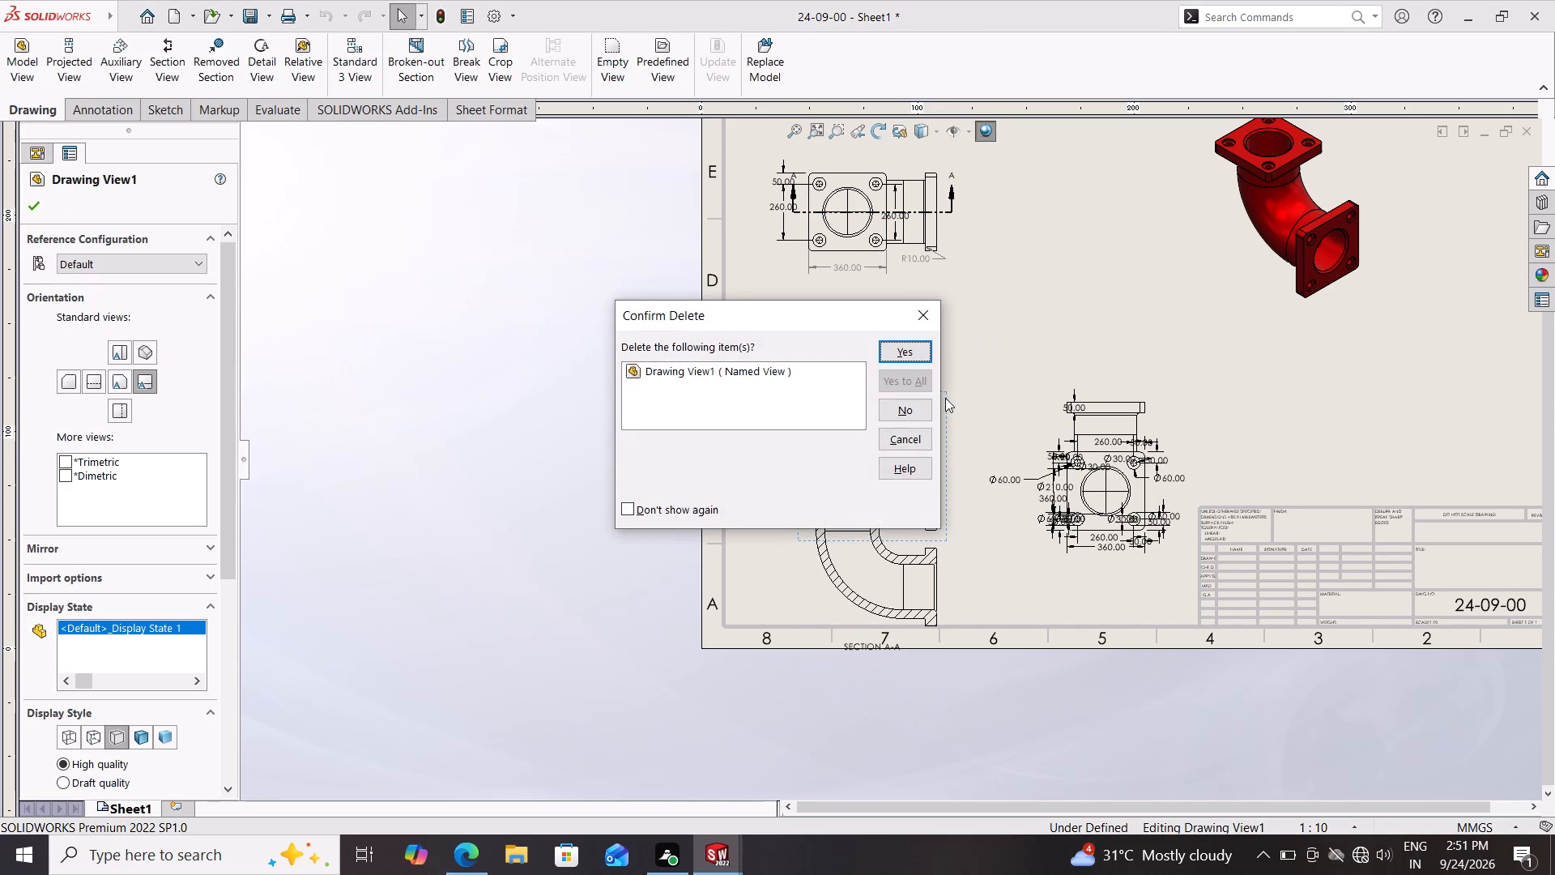
{"action": "left_click", "coordinate": [910, 346]}
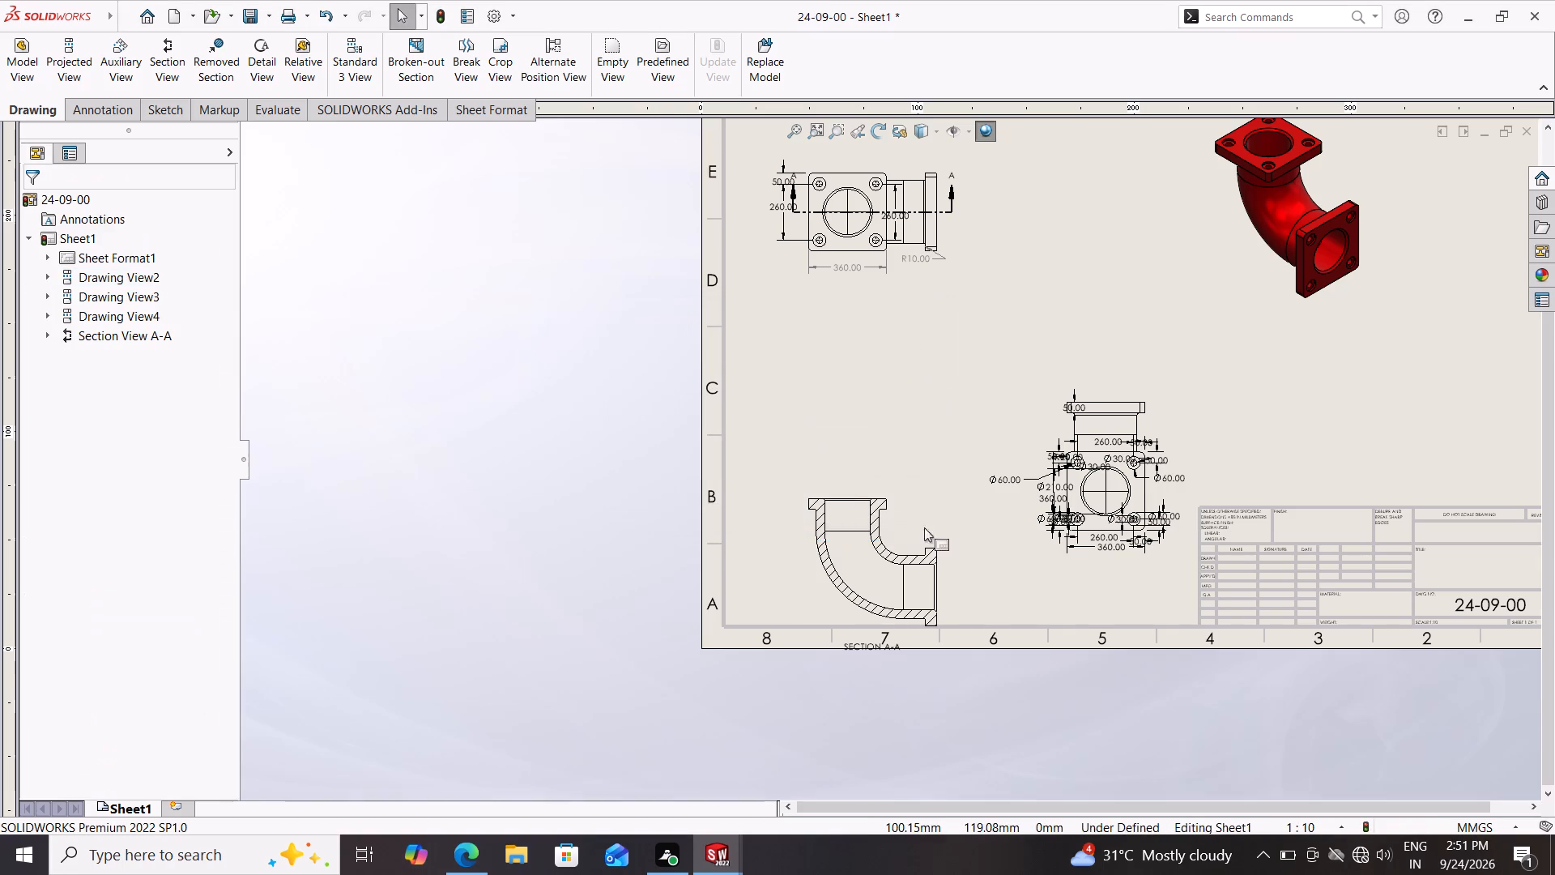
{"action": "left_click_drag", "start_coordinate": [946, 505], "coordinate": [944, 399]}
Delete the overlapping dimensions along the left side of the side view, including Ø60, Ø210 and 360 mm.
{"action": "scroll", "coordinate": [855, 507], "scroll_direction": "up", "scroll_amount": 2}
{"action": "scroll", "coordinate": [887, 480], "scroll_direction": "down", "scroll_amount": 7}
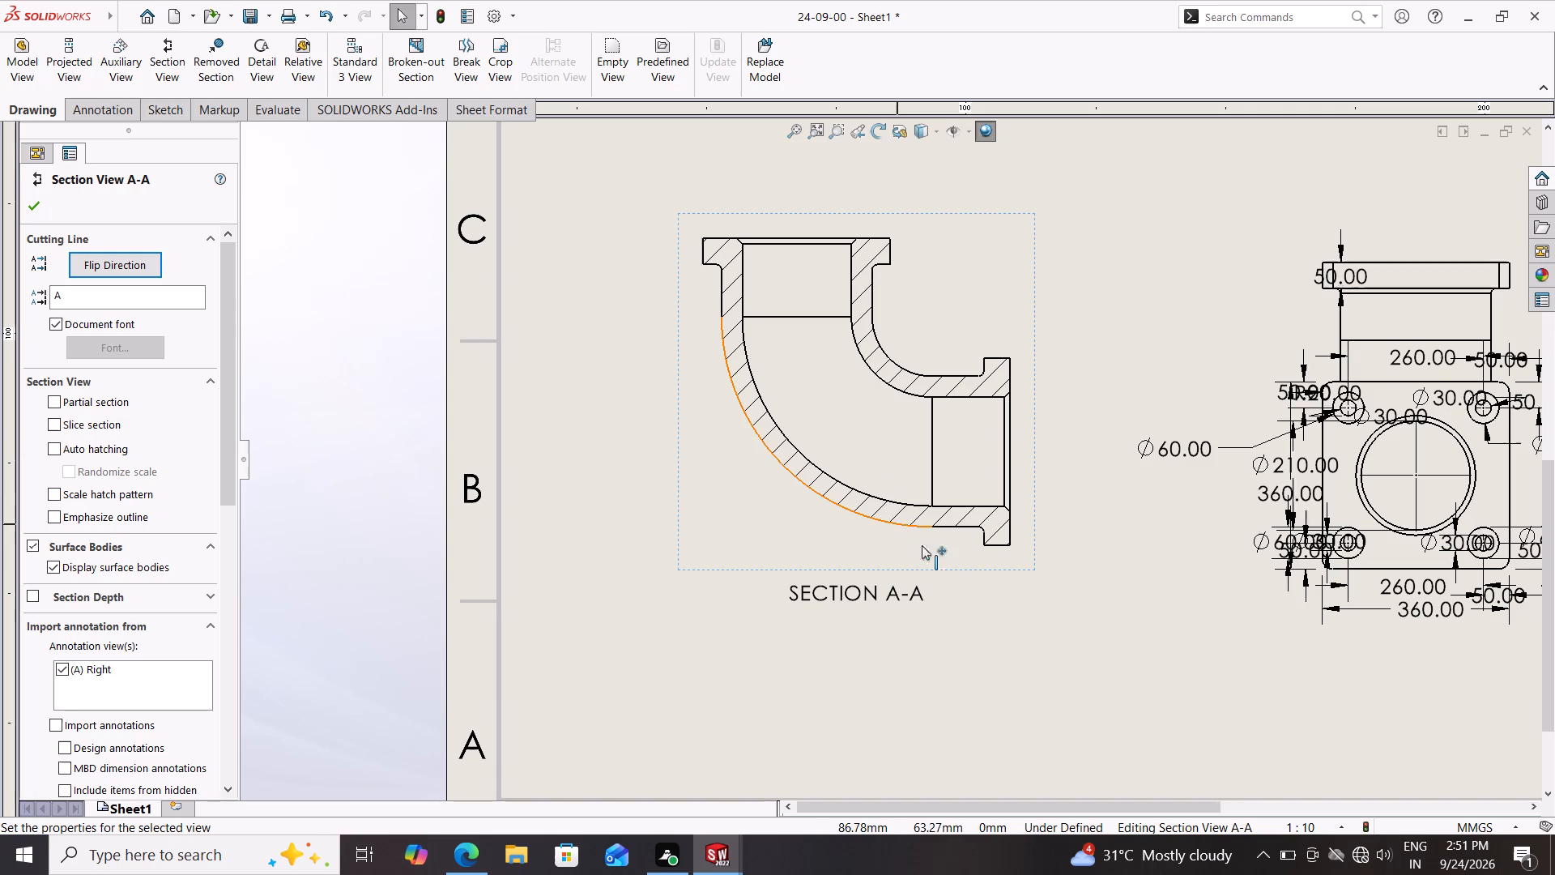
{"action": "scroll", "coordinate": [1169, 563], "scroll_direction": "down", "scroll_amount": 2}
{"action": "scroll", "coordinate": [1169, 563], "scroll_direction": "up", "scroll_amount": 2}
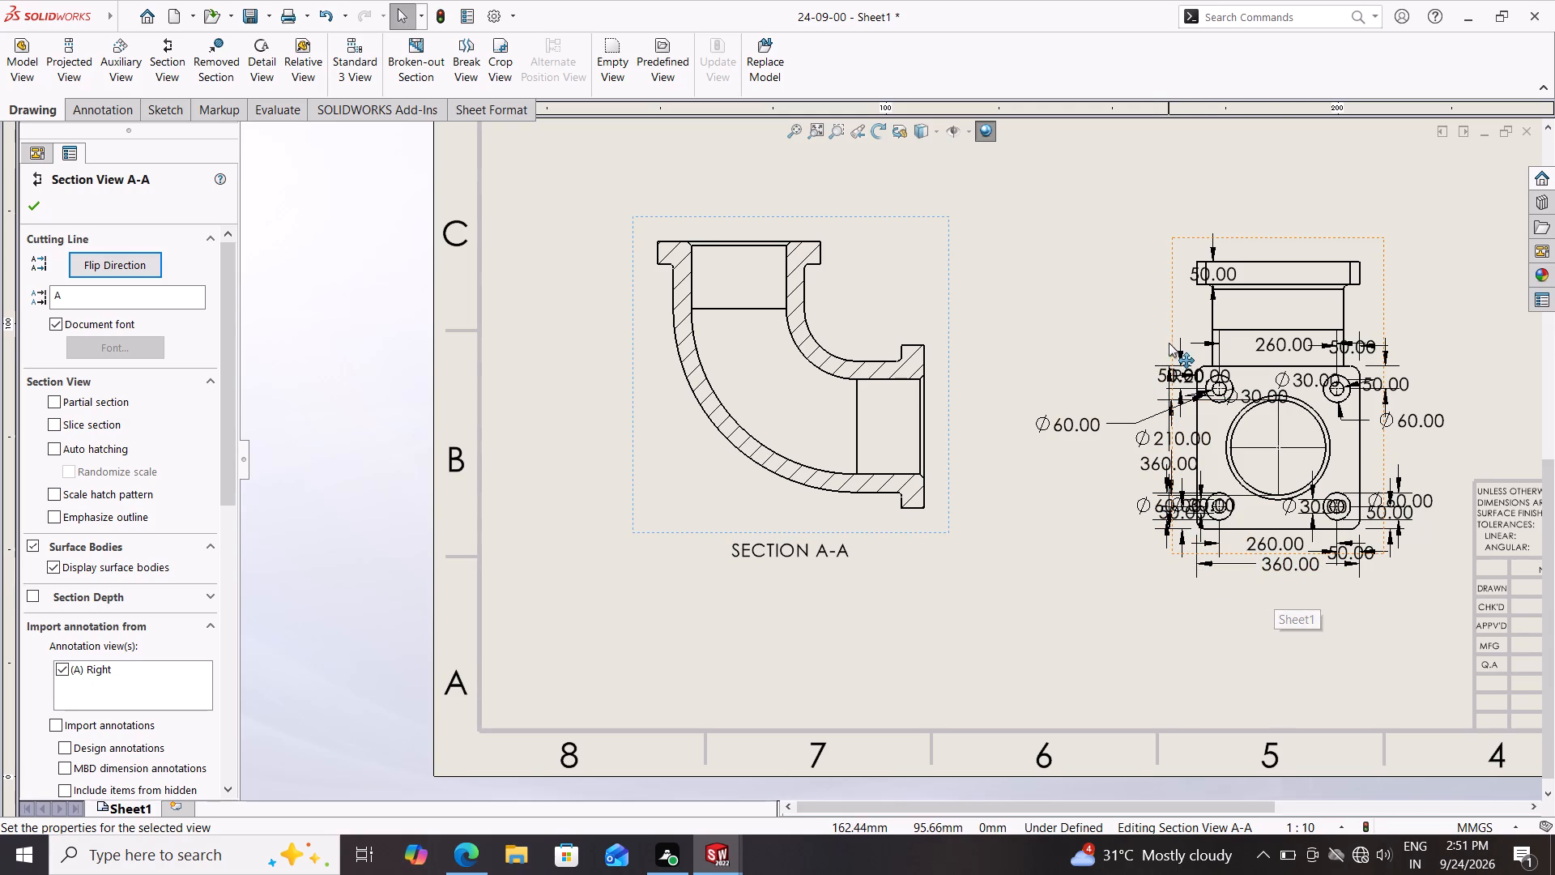
{"action": "left_click_drag", "start_coordinate": [1183, 314], "coordinate": [1095, 566]}
{"action": "key", "text": "Delete"}
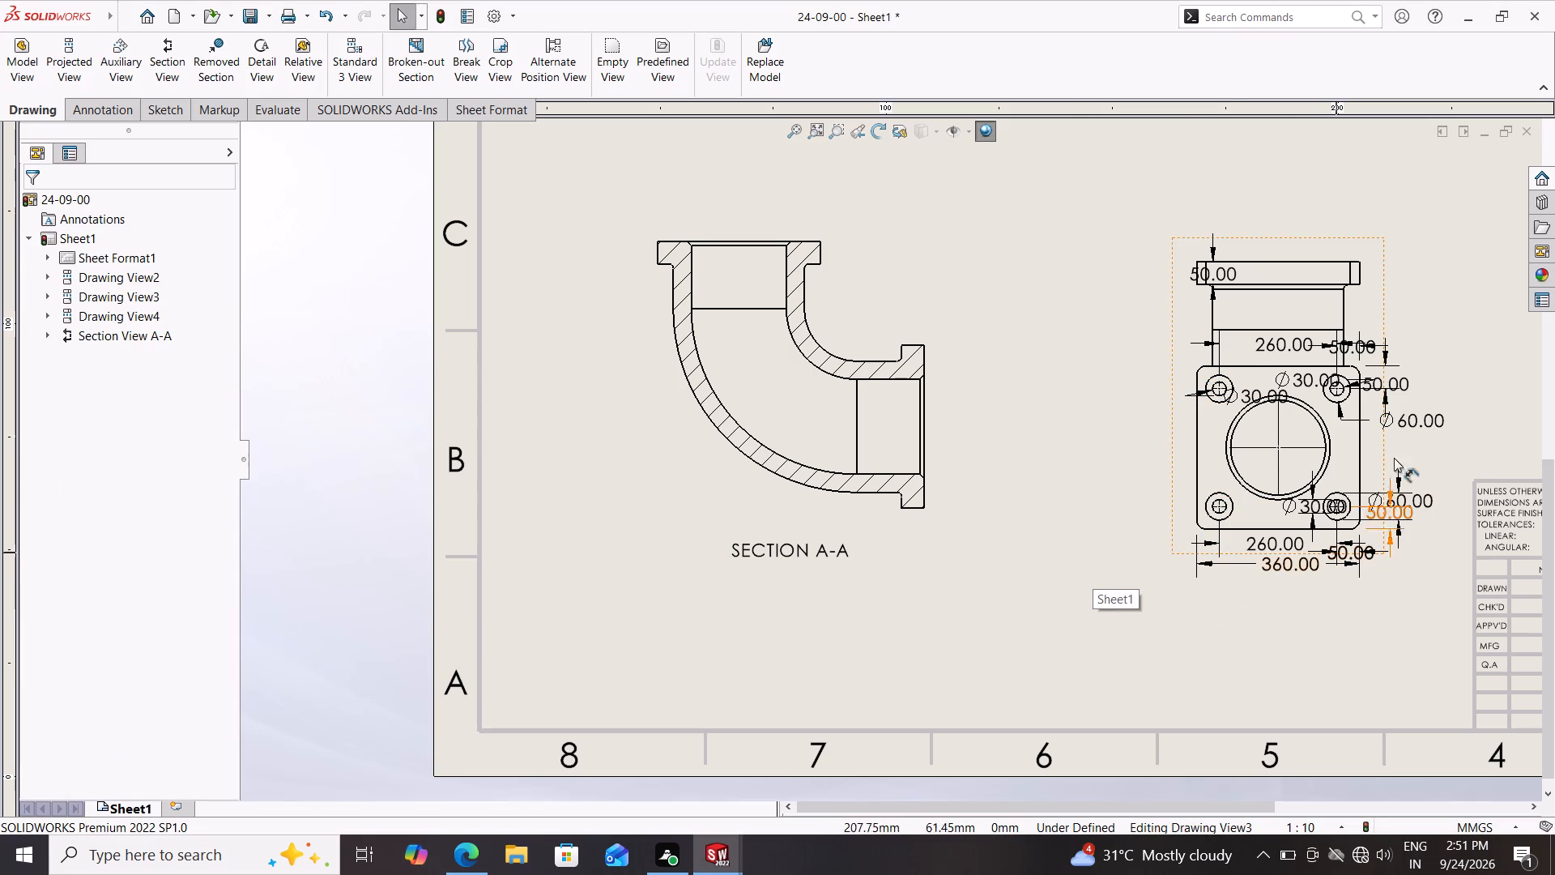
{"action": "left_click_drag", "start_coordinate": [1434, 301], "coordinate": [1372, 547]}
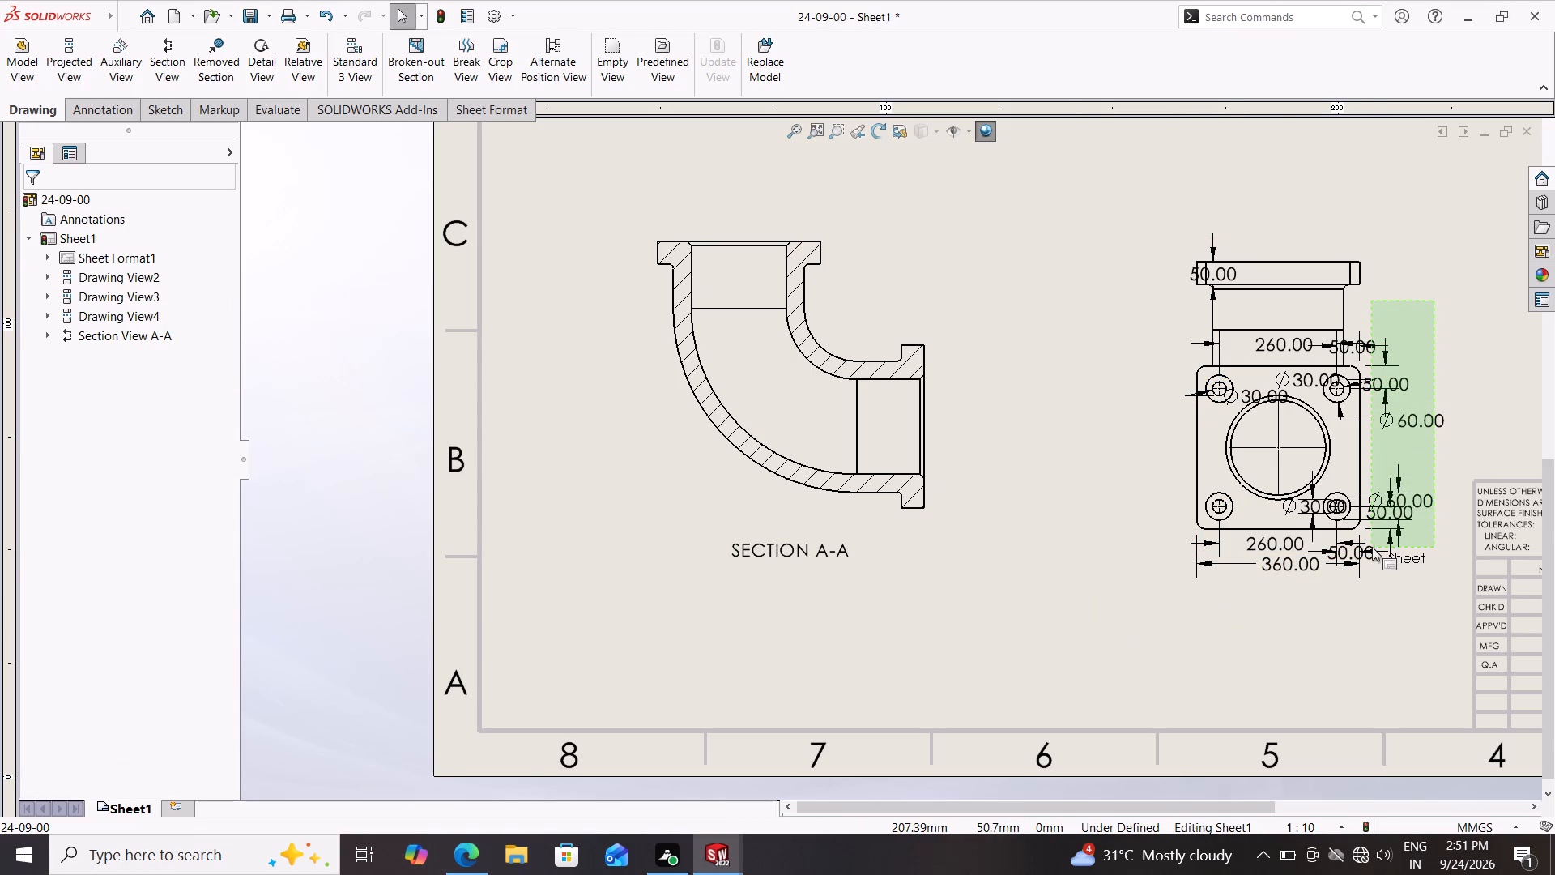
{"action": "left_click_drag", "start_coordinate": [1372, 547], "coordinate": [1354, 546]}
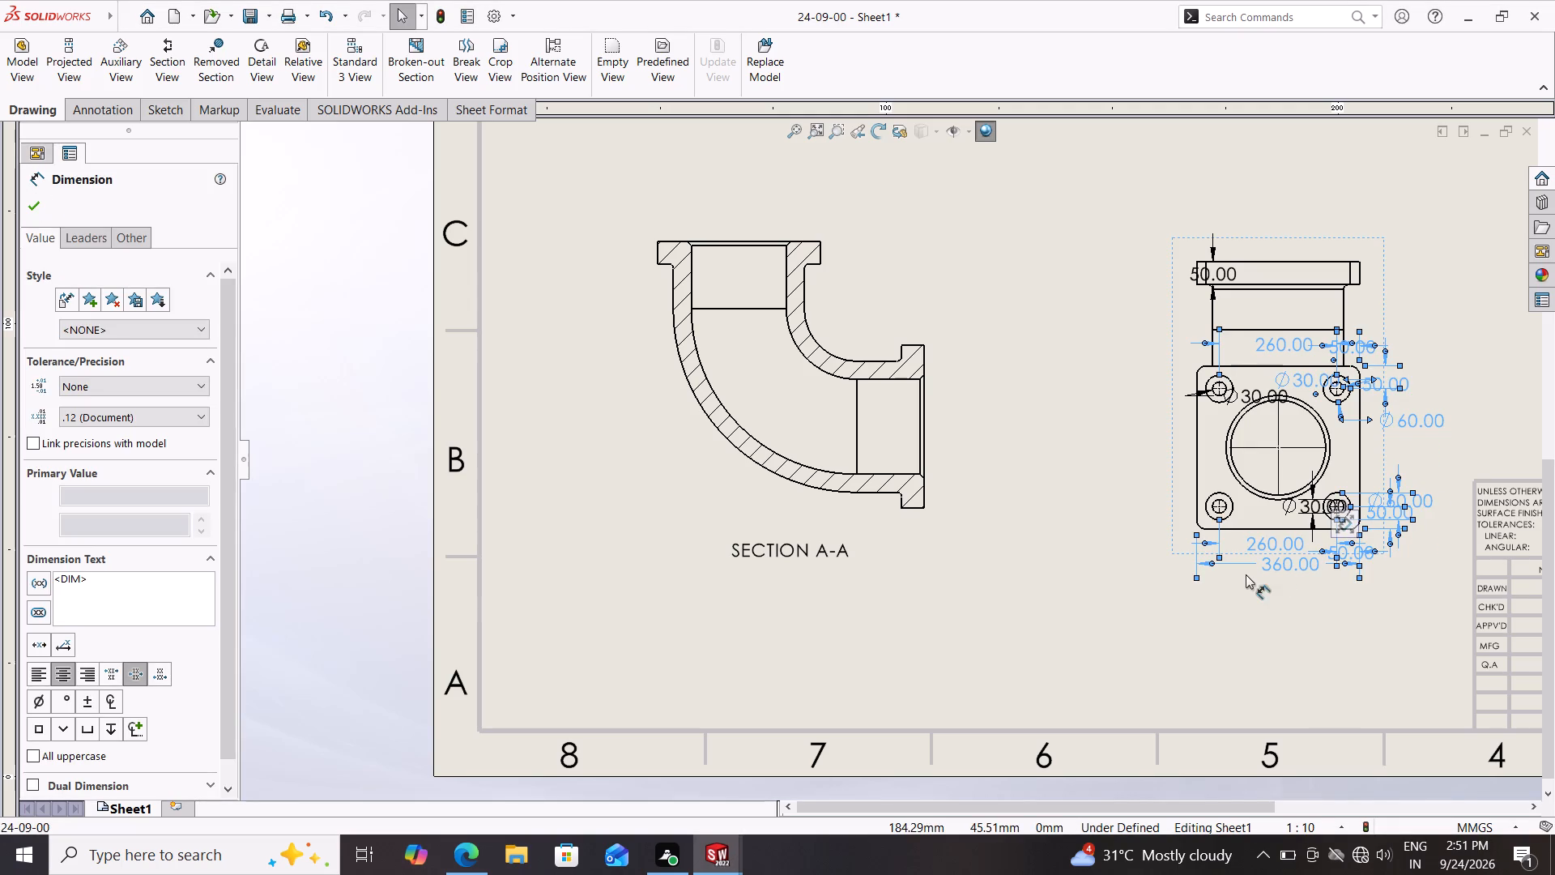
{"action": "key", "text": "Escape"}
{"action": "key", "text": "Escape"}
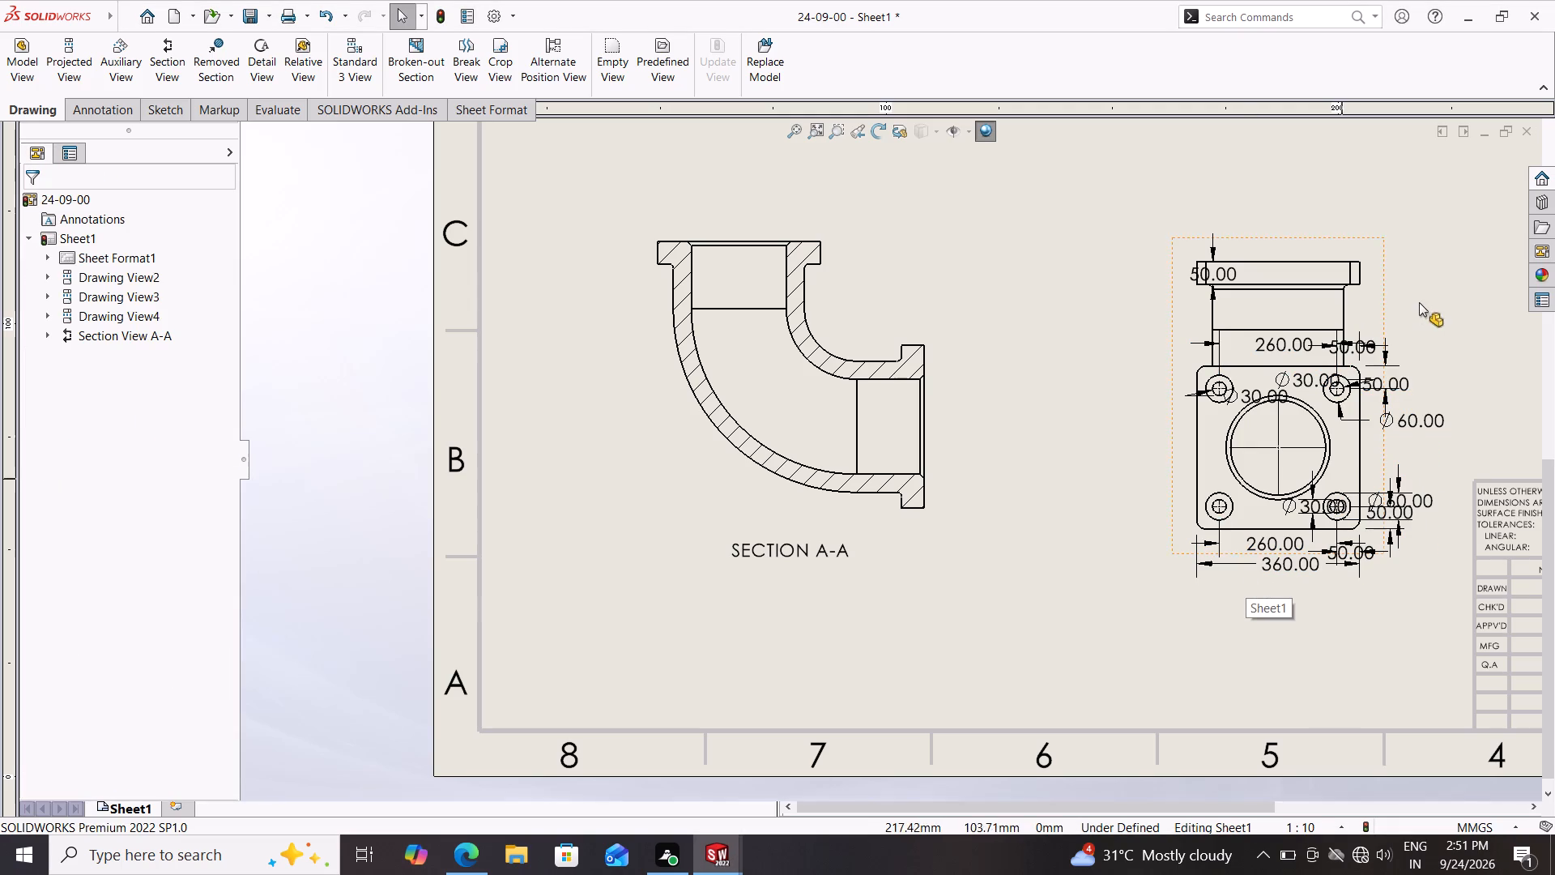
Delete the Ø60 and 50 mm dimensions along the side view's right edge, plus the Ø30 and 50 mm ones at the lower-right hole.
{"action": "left_click_drag", "start_coordinate": [1422, 304], "coordinate": [1391, 514]}
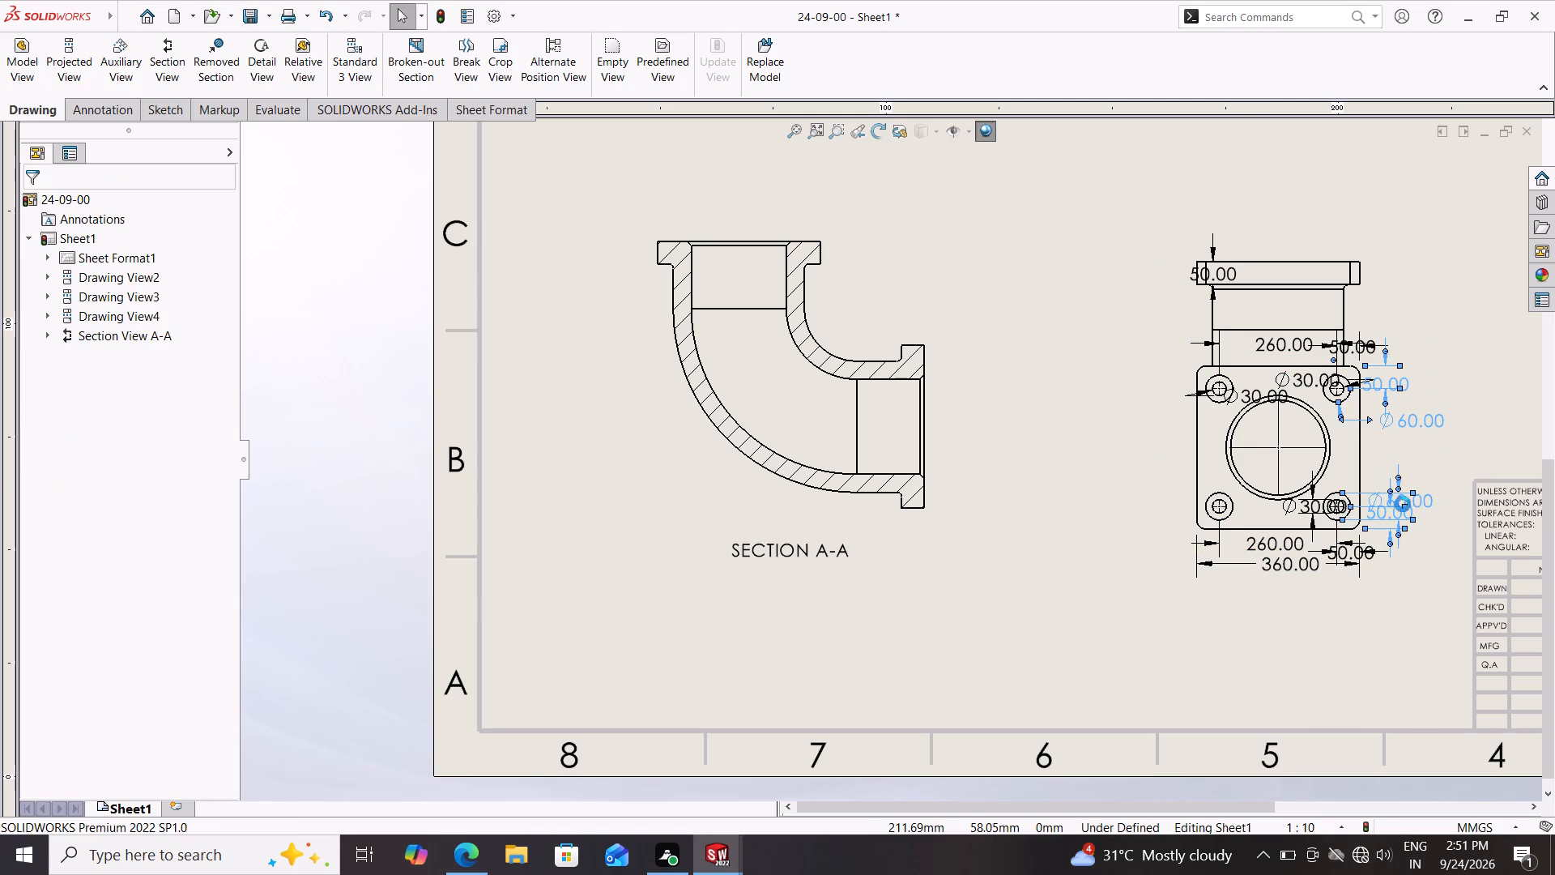
{"action": "key", "text": "Delete"}
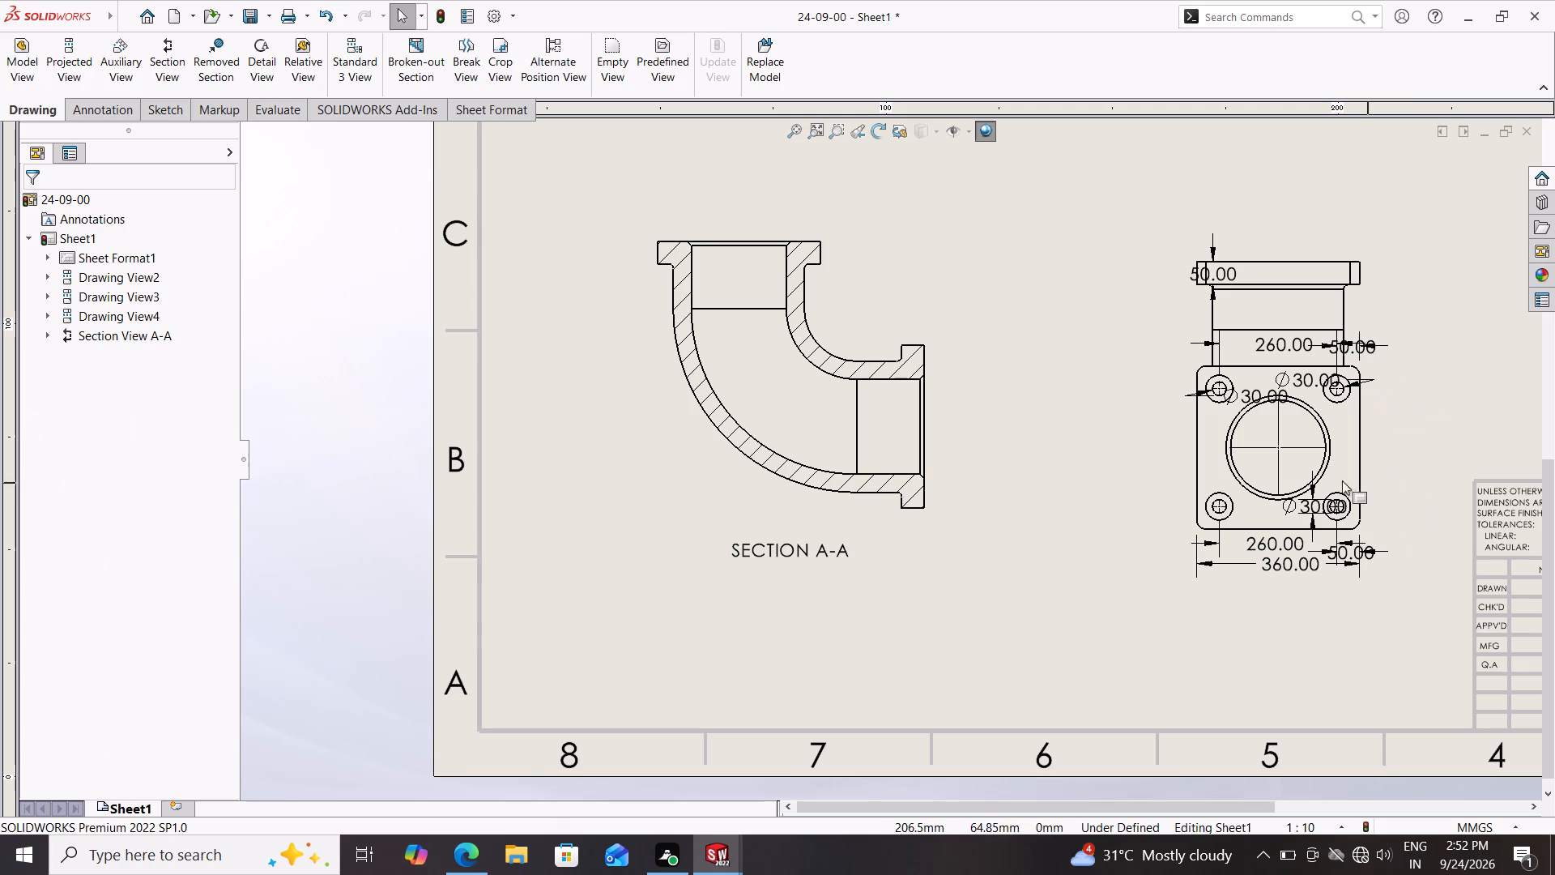
{"action": "left_click", "coordinate": [1311, 503]}
{"action": "key", "text": "Delete"}
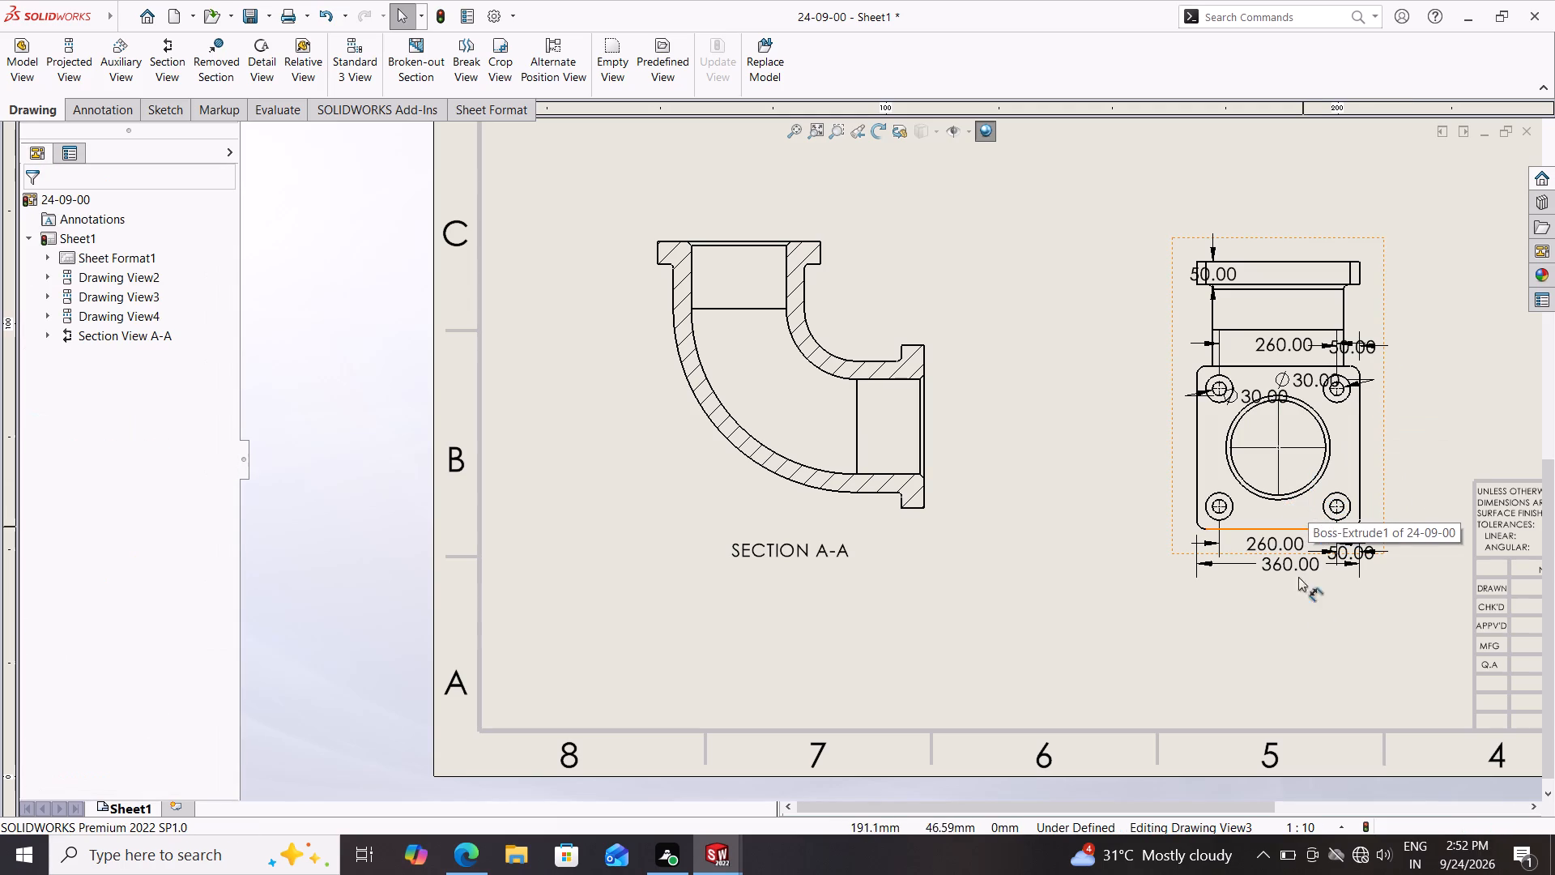
{"action": "left_click", "coordinate": [1352, 554]}
{"action": "key", "text": "Delete"}
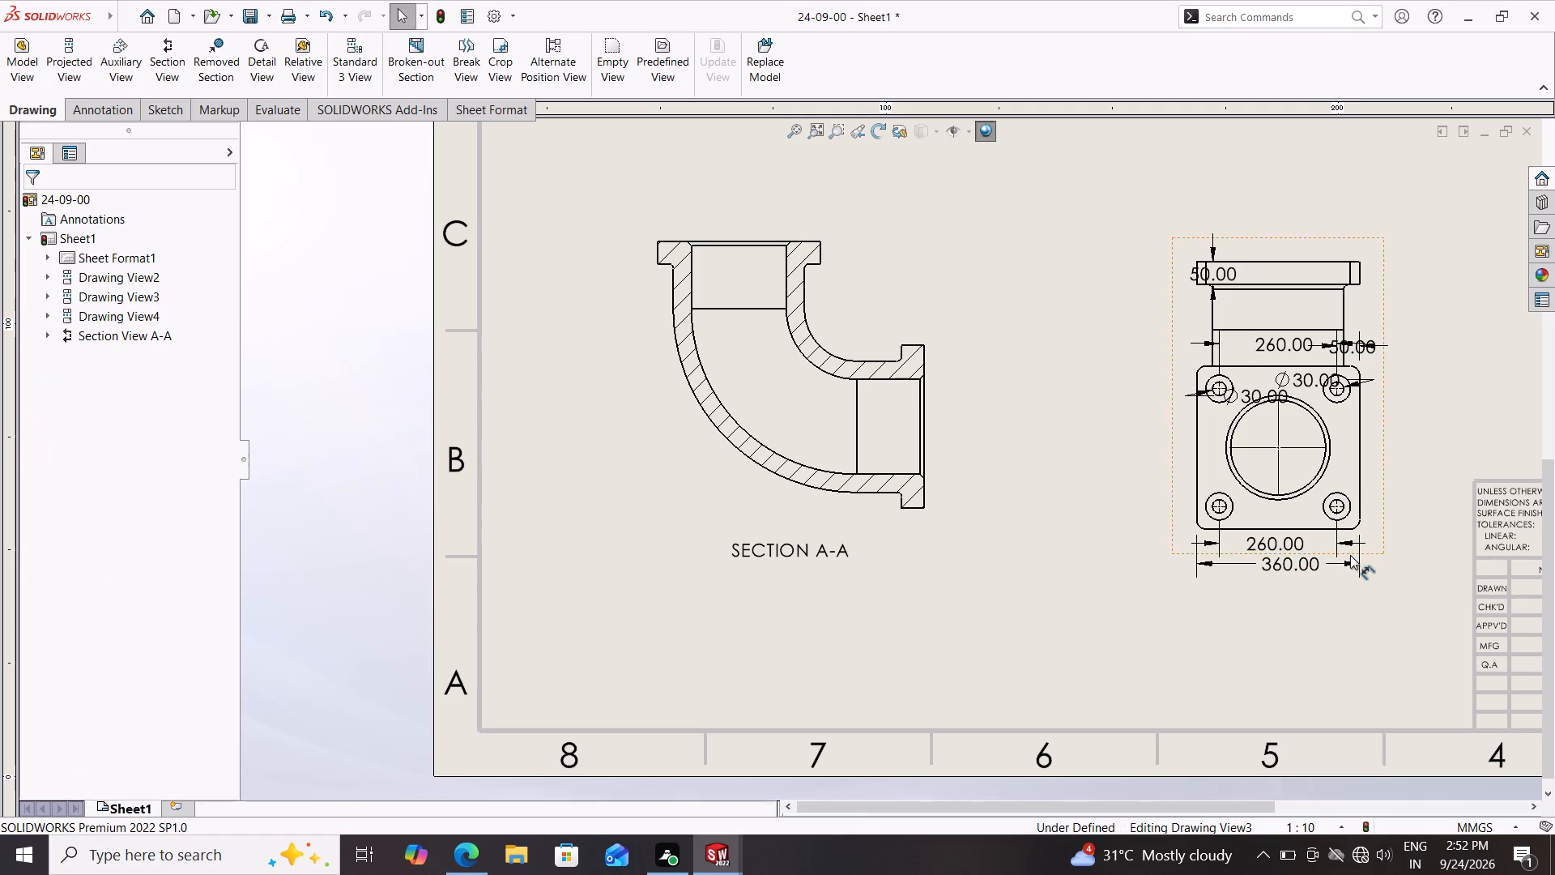
Delete the two Ø30 dimensions at the upper holes of the side view's square flange.
{"action": "left_click_drag", "start_coordinate": [1268, 373], "coordinate": [1237, 405]}
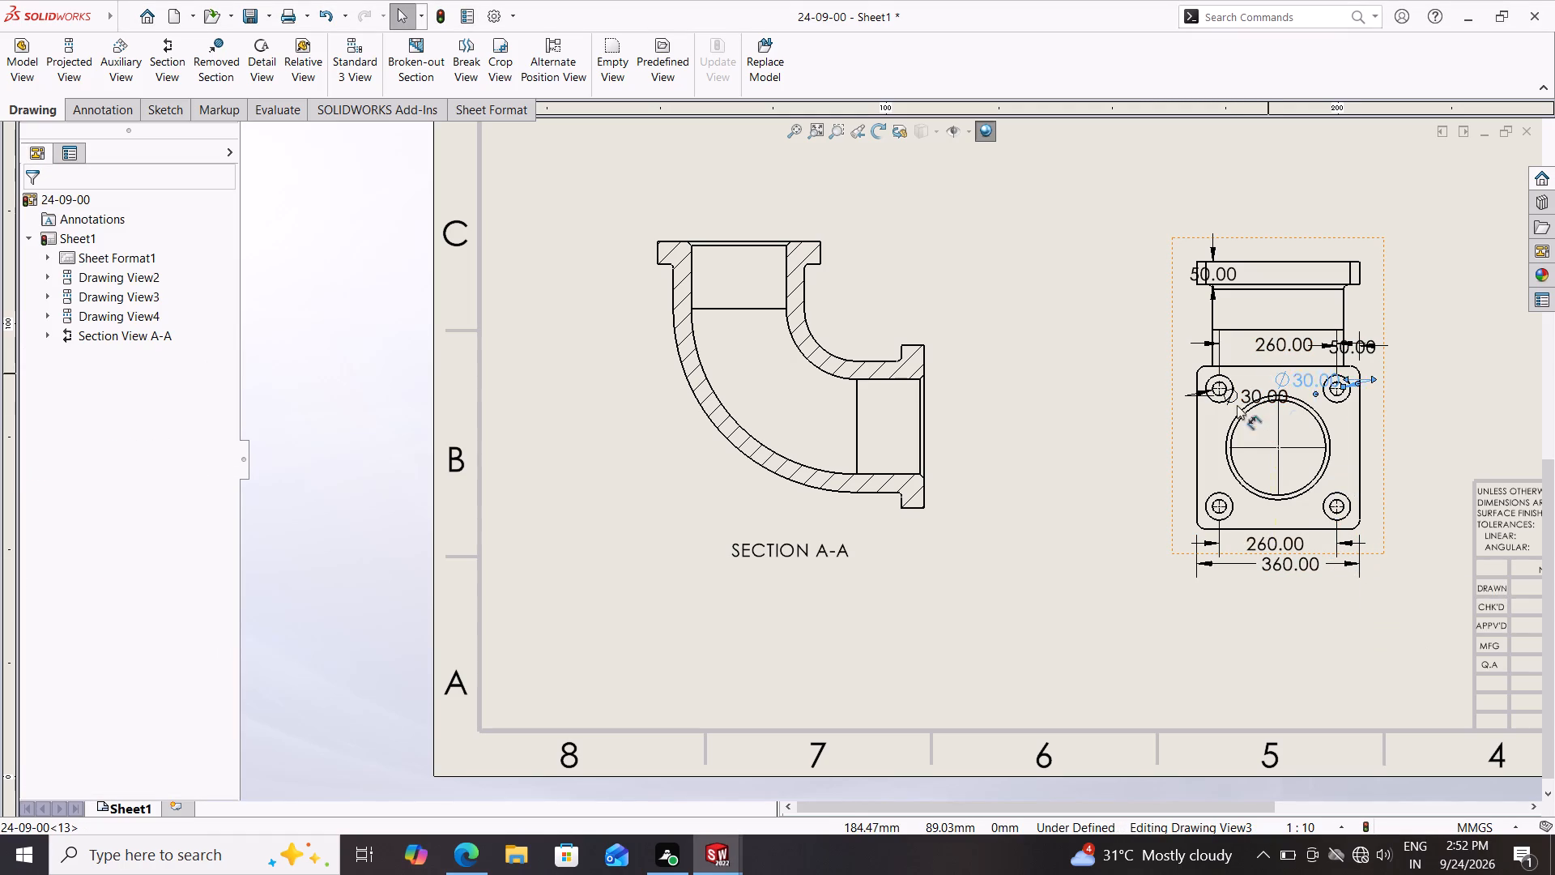
{"action": "left_click_drag", "start_coordinate": [1237, 405], "coordinate": [1219, 429]}
{"action": "key", "text": "Delete"}
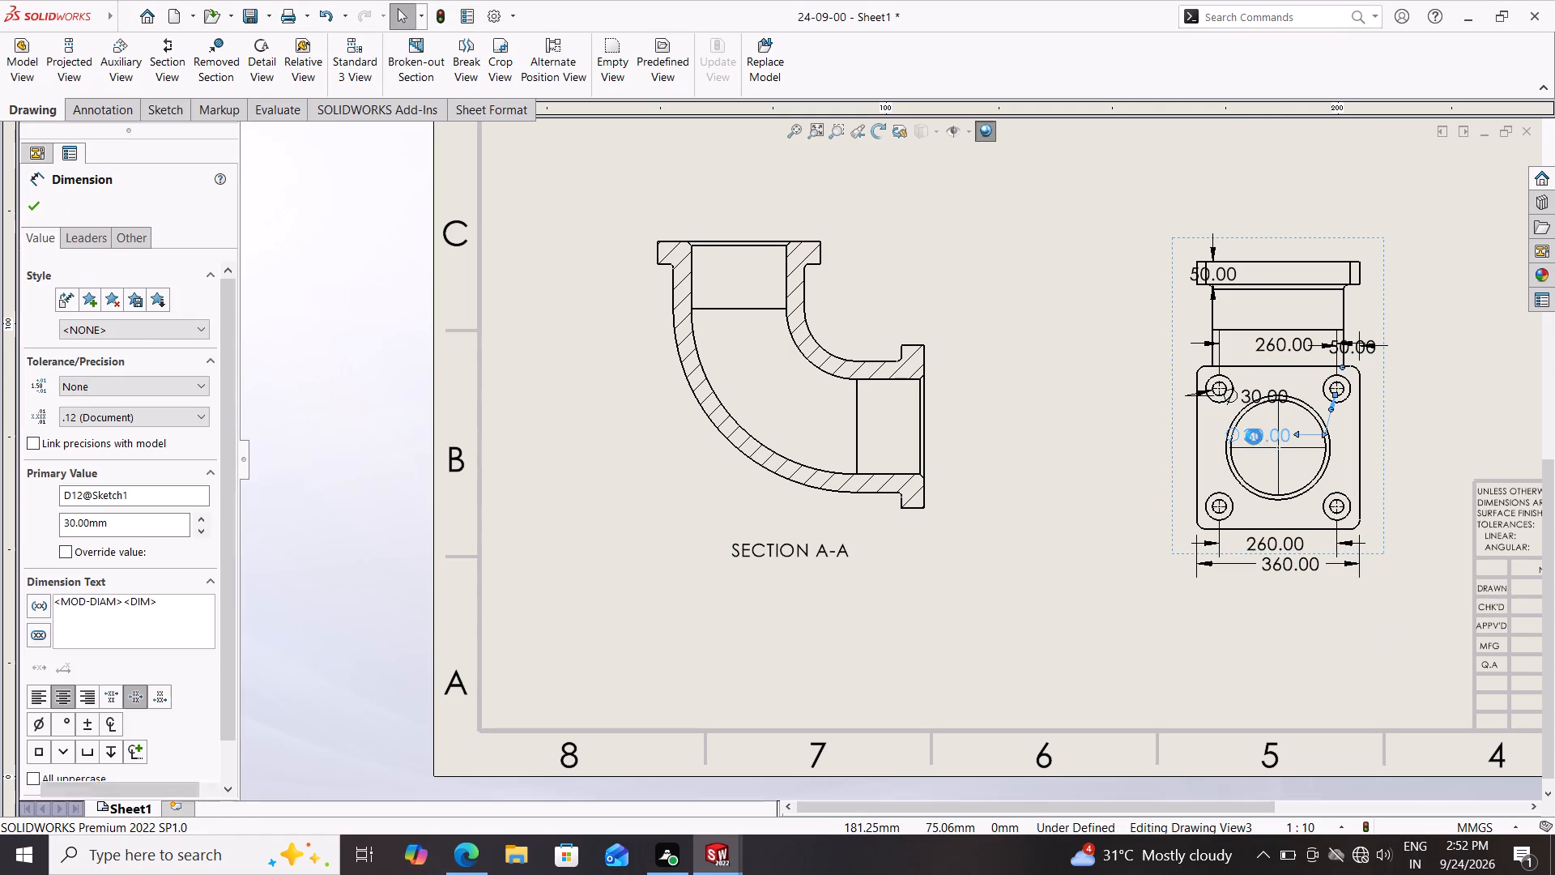
{"action": "left_click", "coordinate": [1259, 396]}
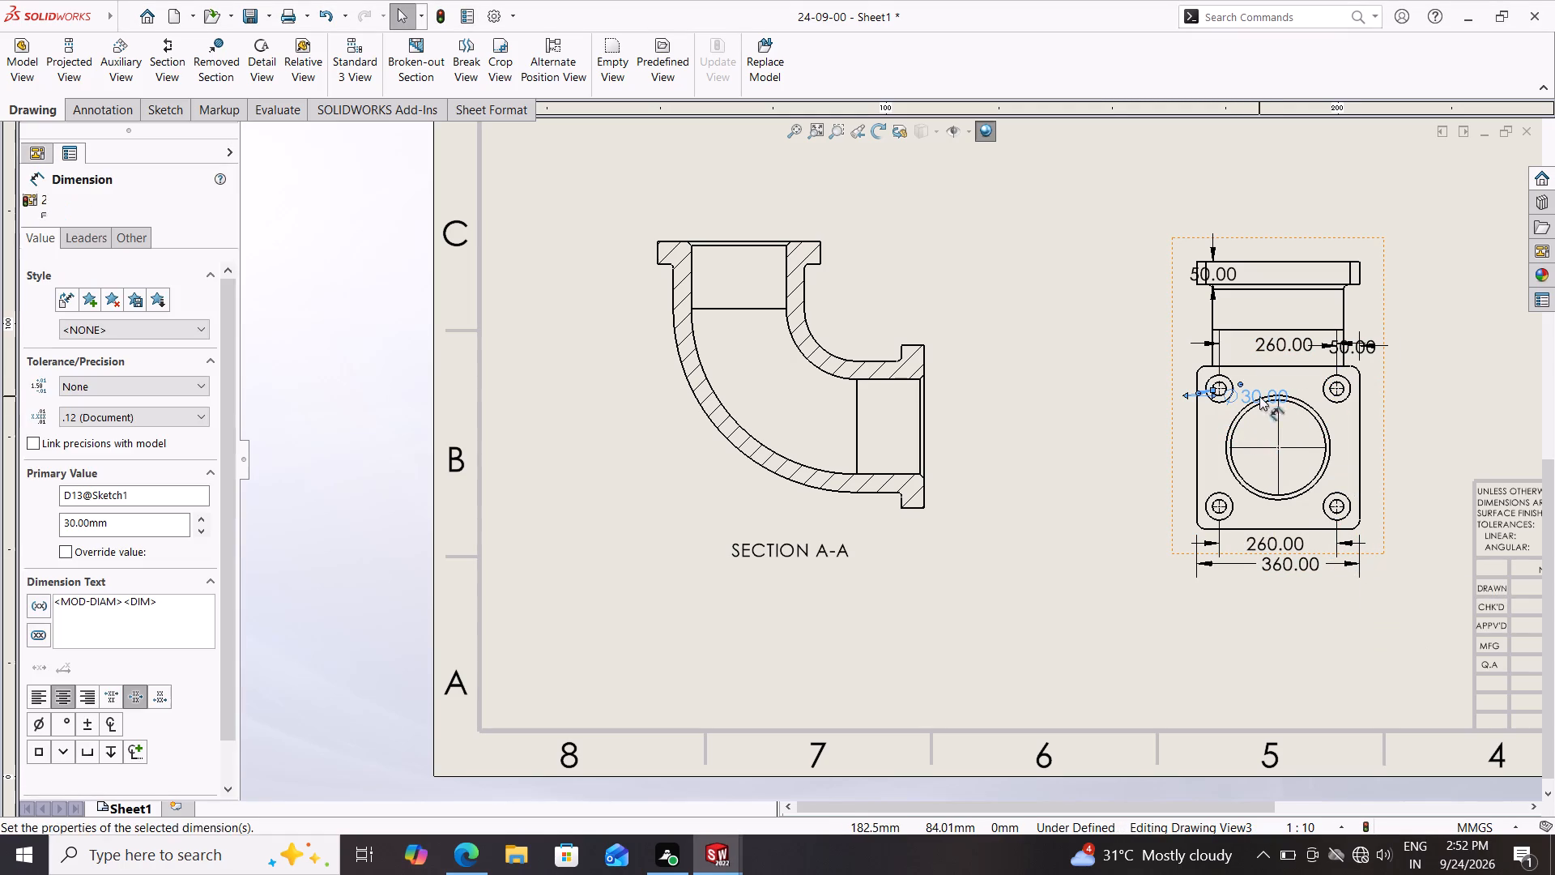
{"action": "key", "text": "Delete"}
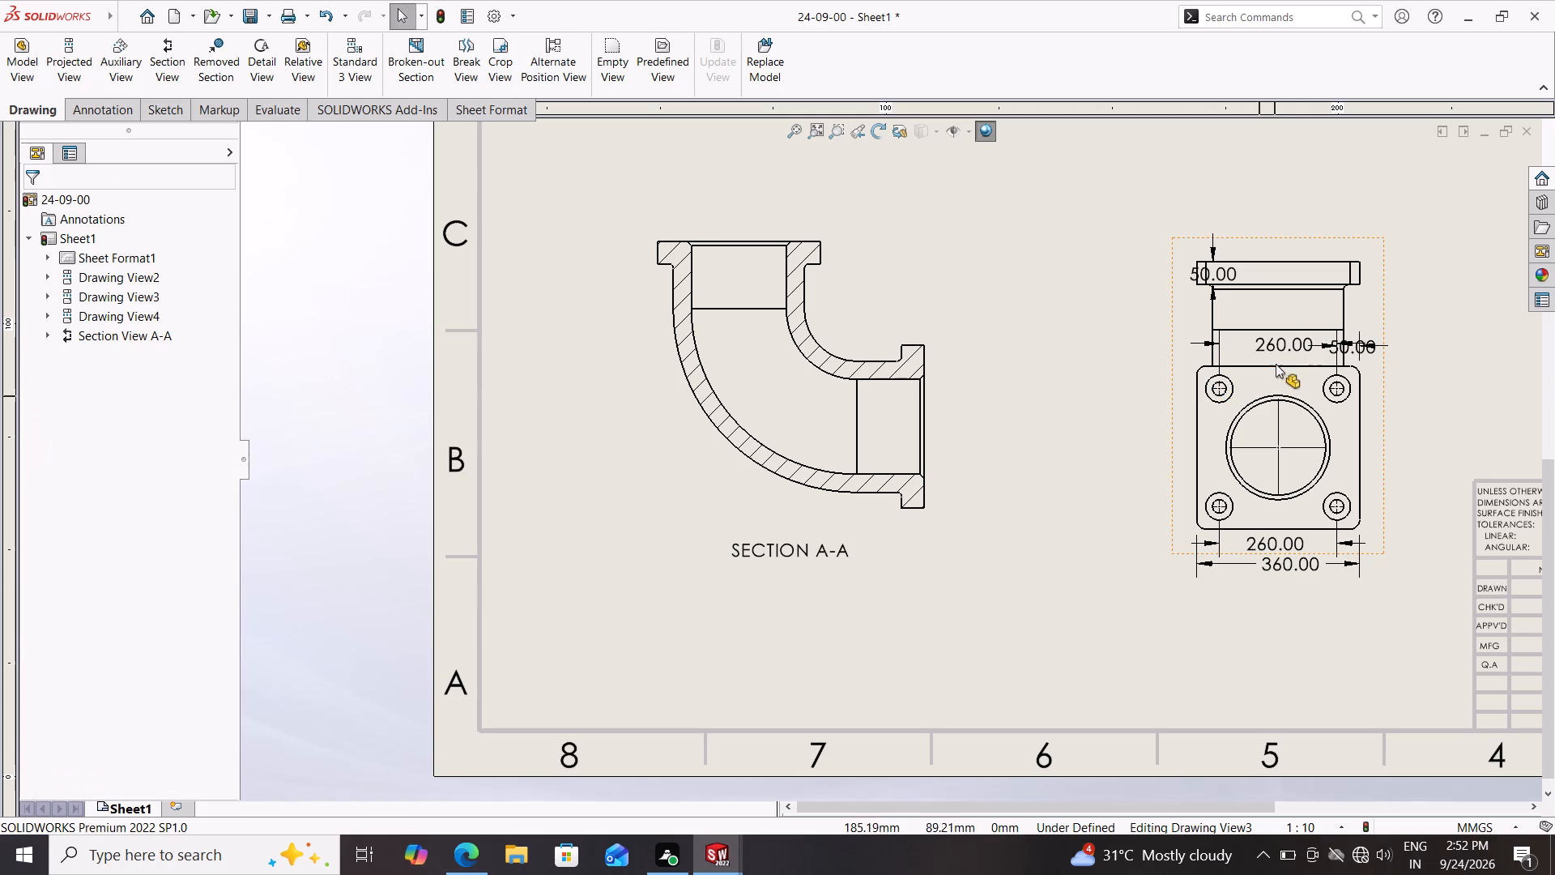
Delete the 260 mm and 50 mm dimensions above the side view's square flange and the upper flange's 50 mm dimension.
{"action": "left_click", "coordinate": [1280, 335]}
{"action": "key", "text": "Delete"}
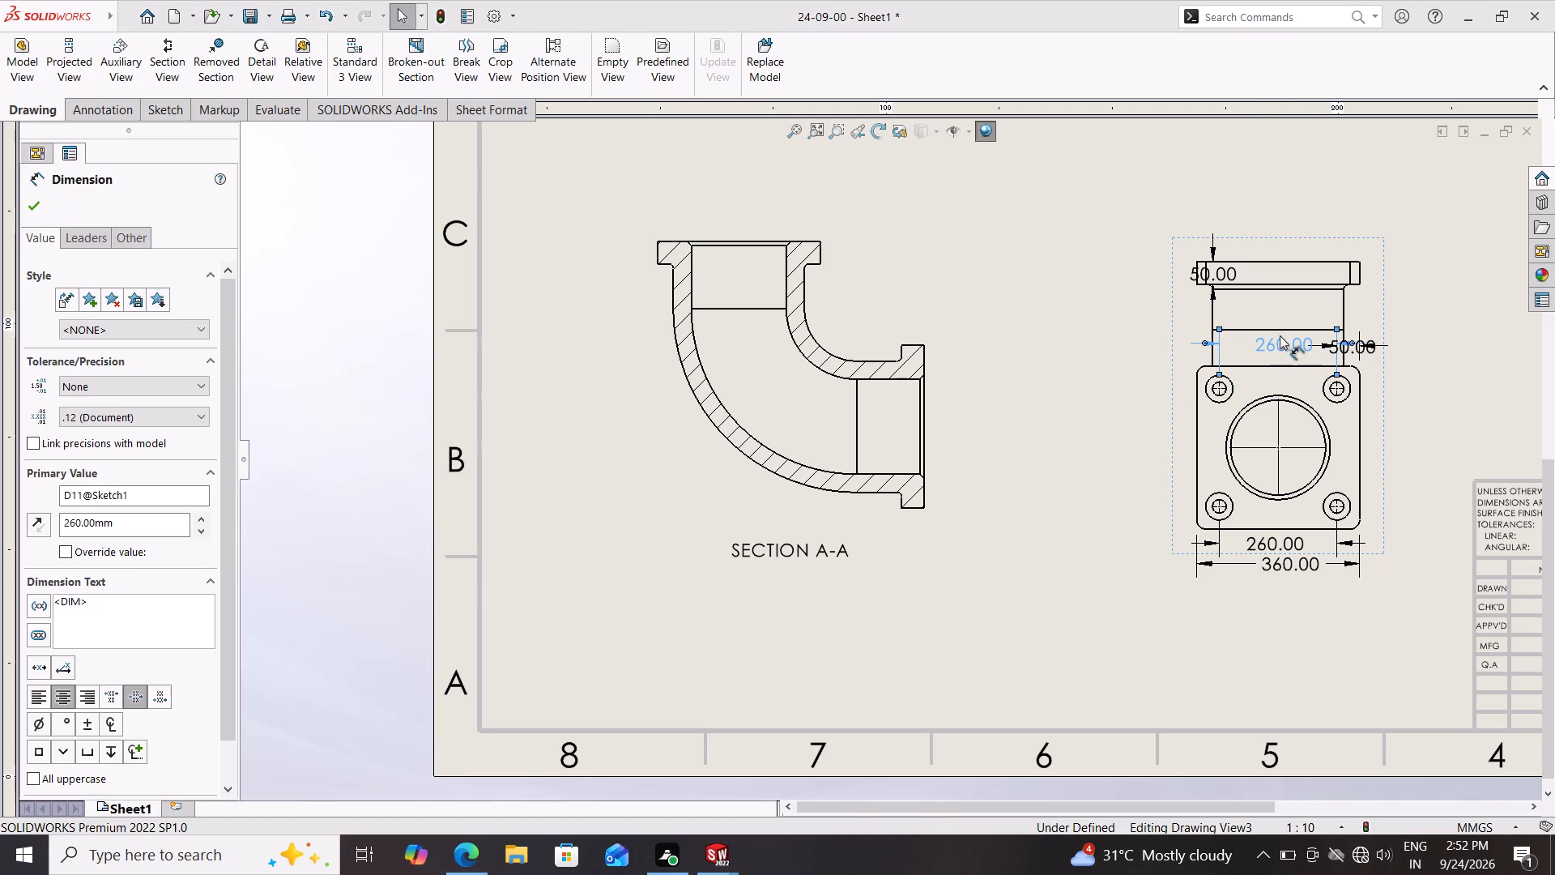
{"action": "left_click", "coordinate": [1350, 339]}
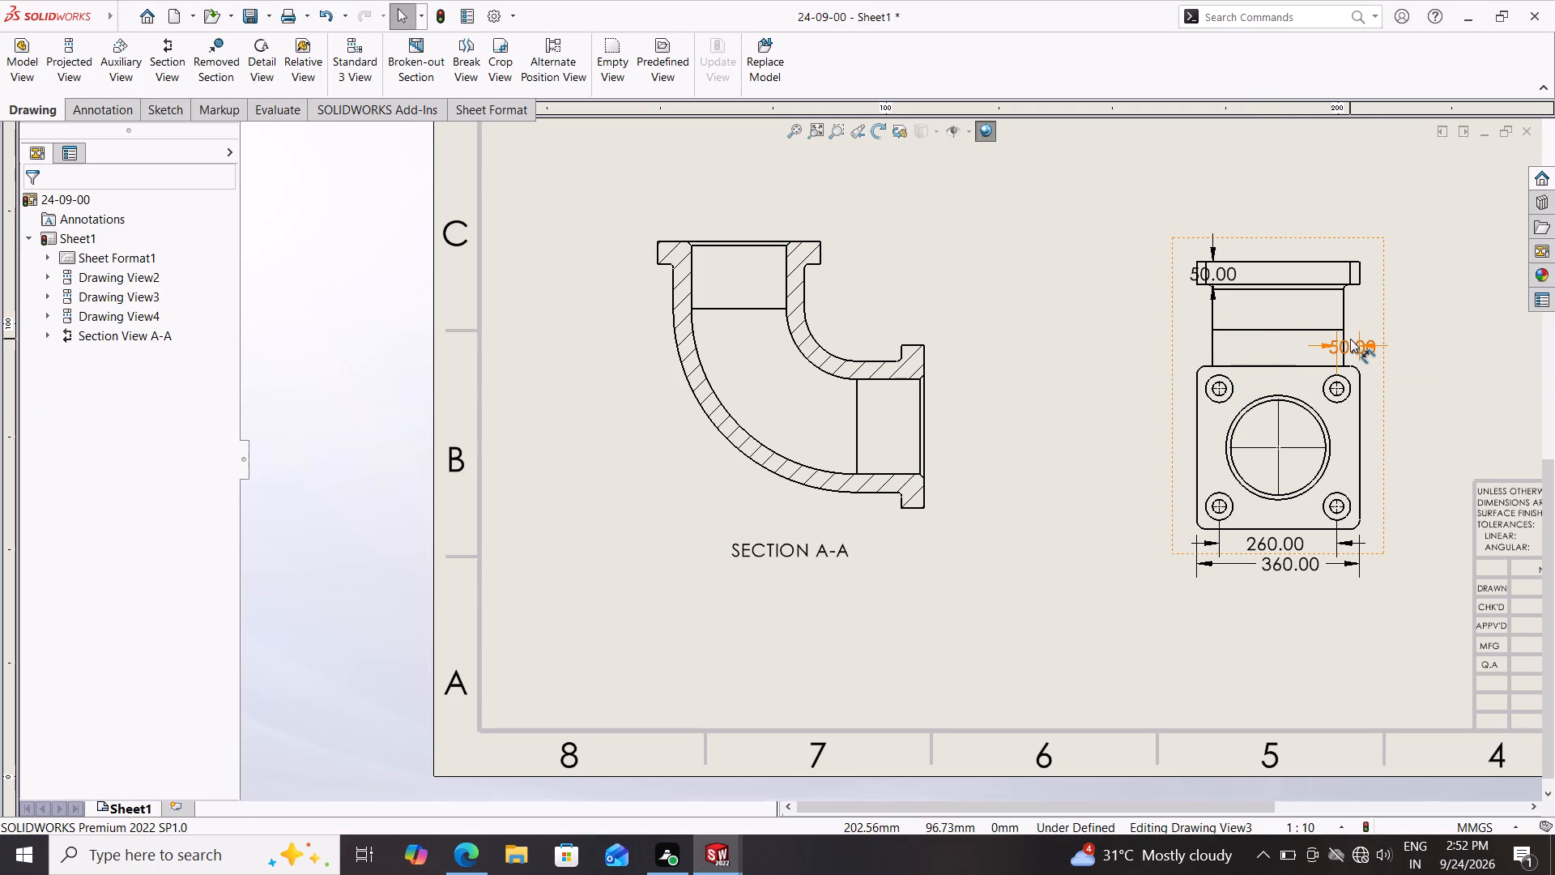
{"action": "key", "text": "Delete"}
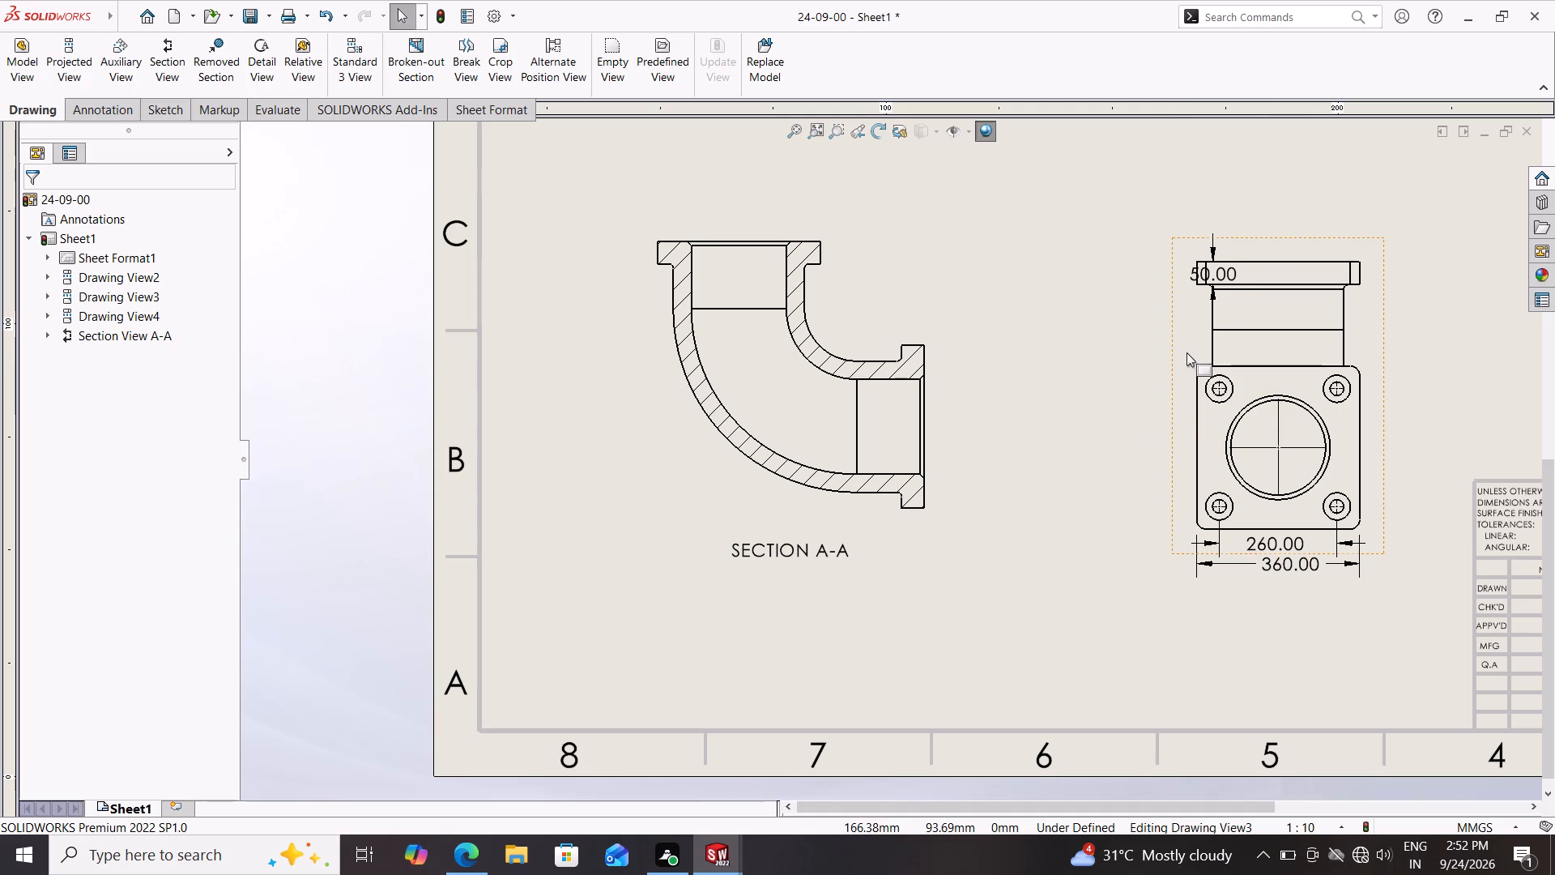
{"action": "left_click", "coordinate": [1213, 264]}
{"action": "key", "text": "Delete"}
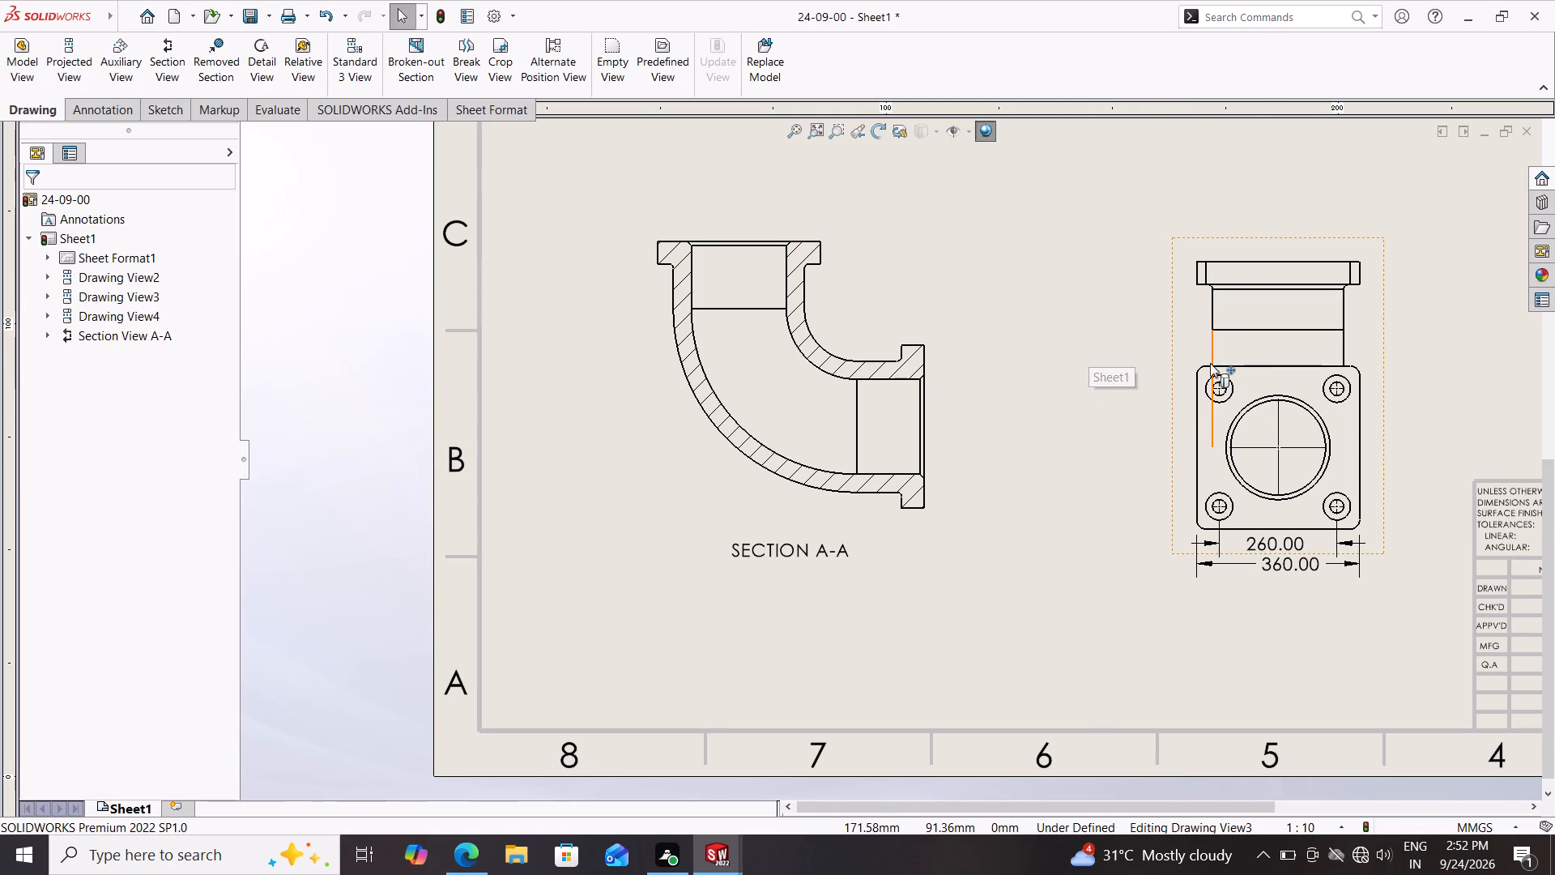
Set the side view's display style to Hidden Lines Visible.
{"action": "left_click", "coordinate": [1377, 275]}
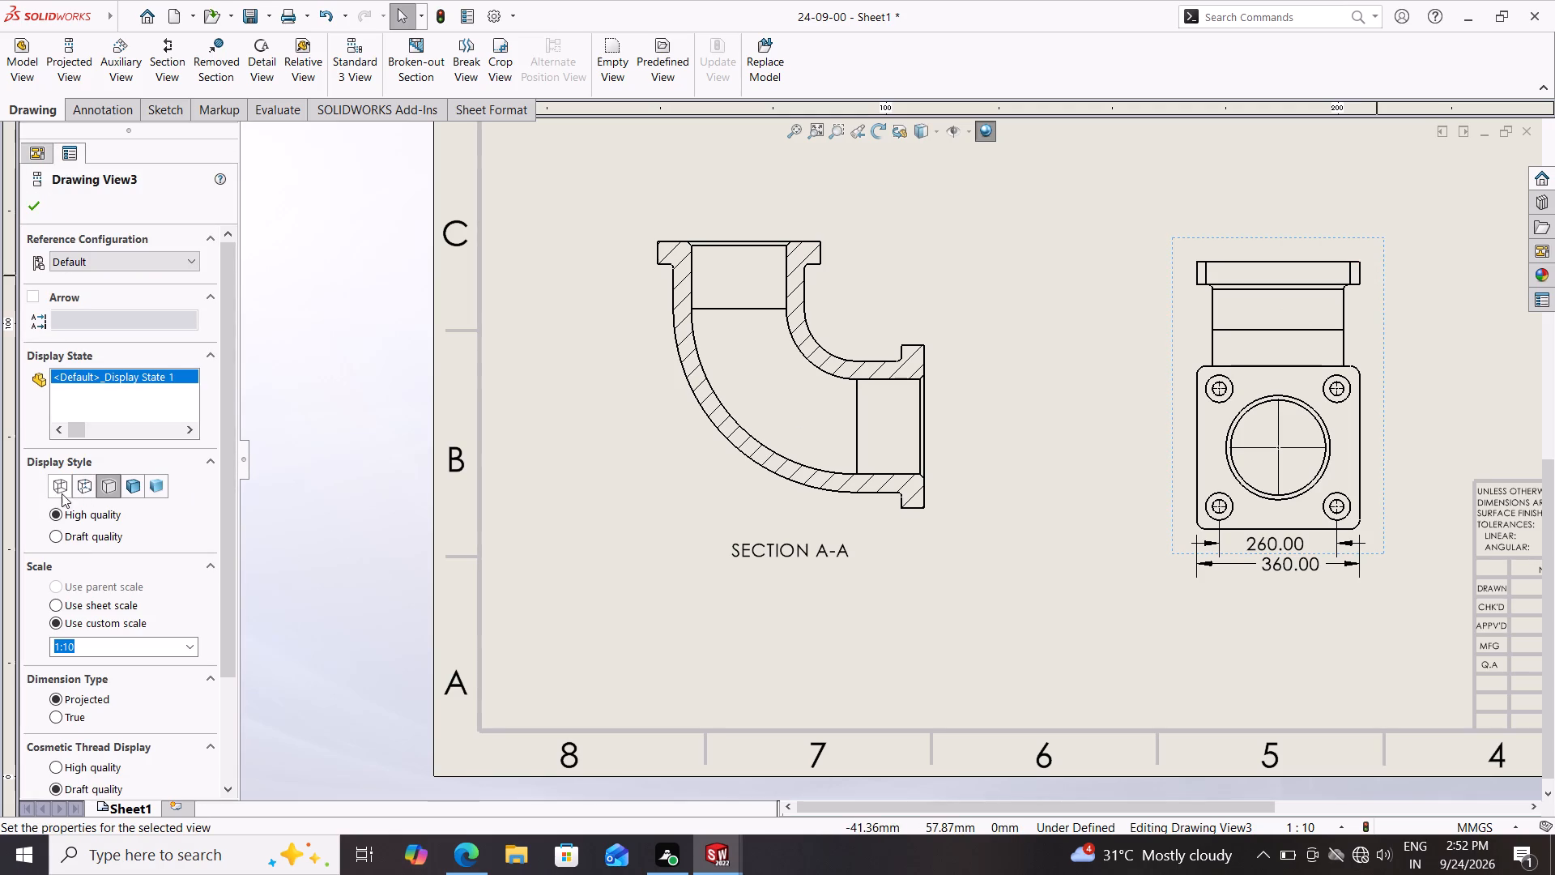
{"action": "left_click", "coordinate": [86, 482]}
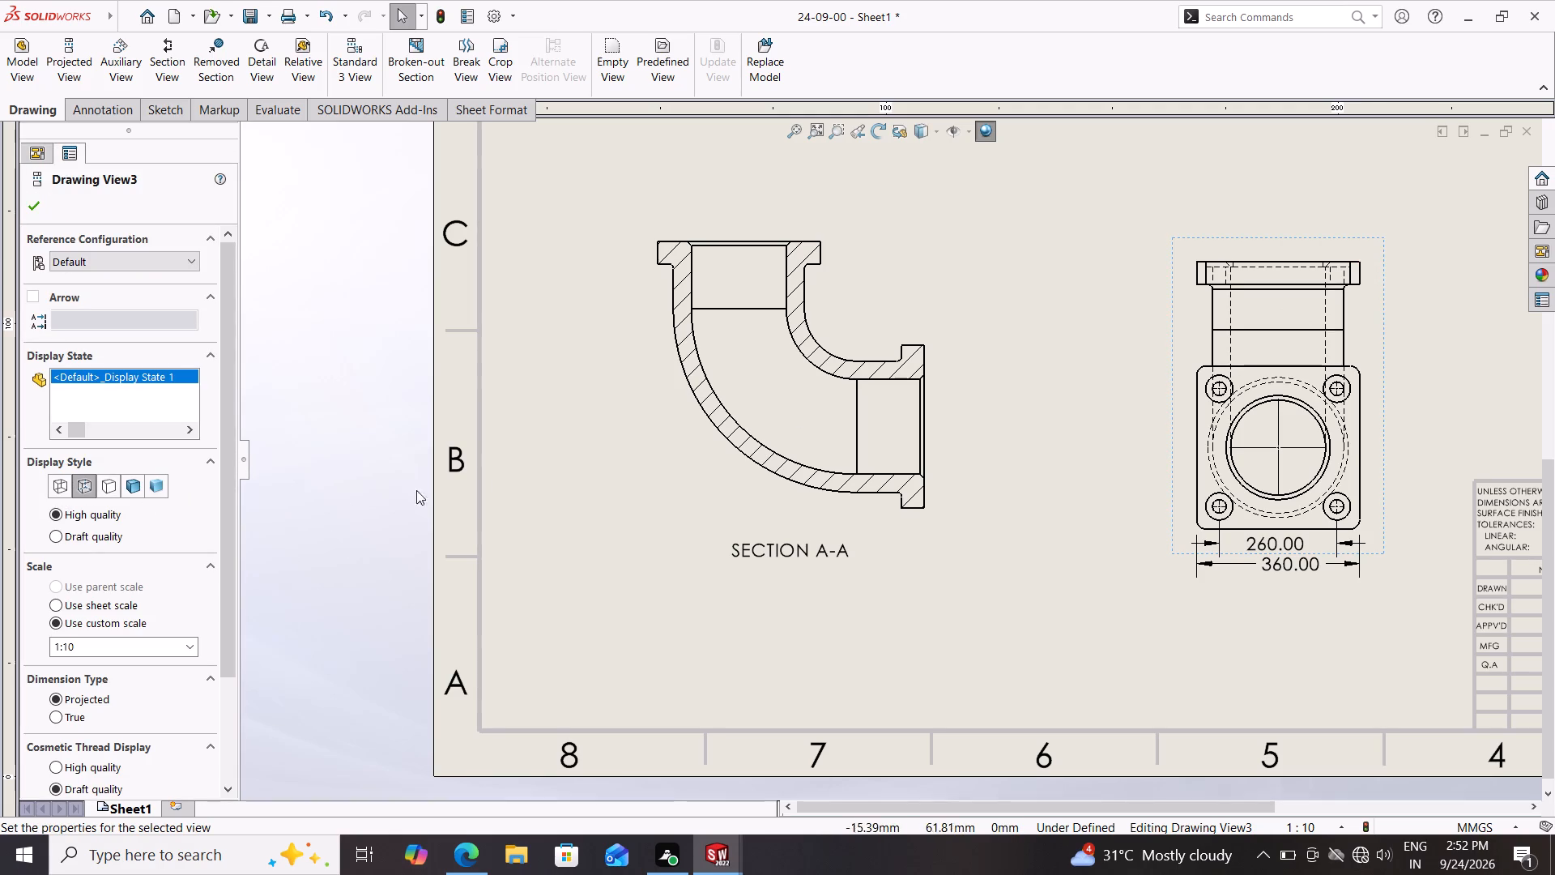
{"action": "left_click", "coordinate": [31, 207]}
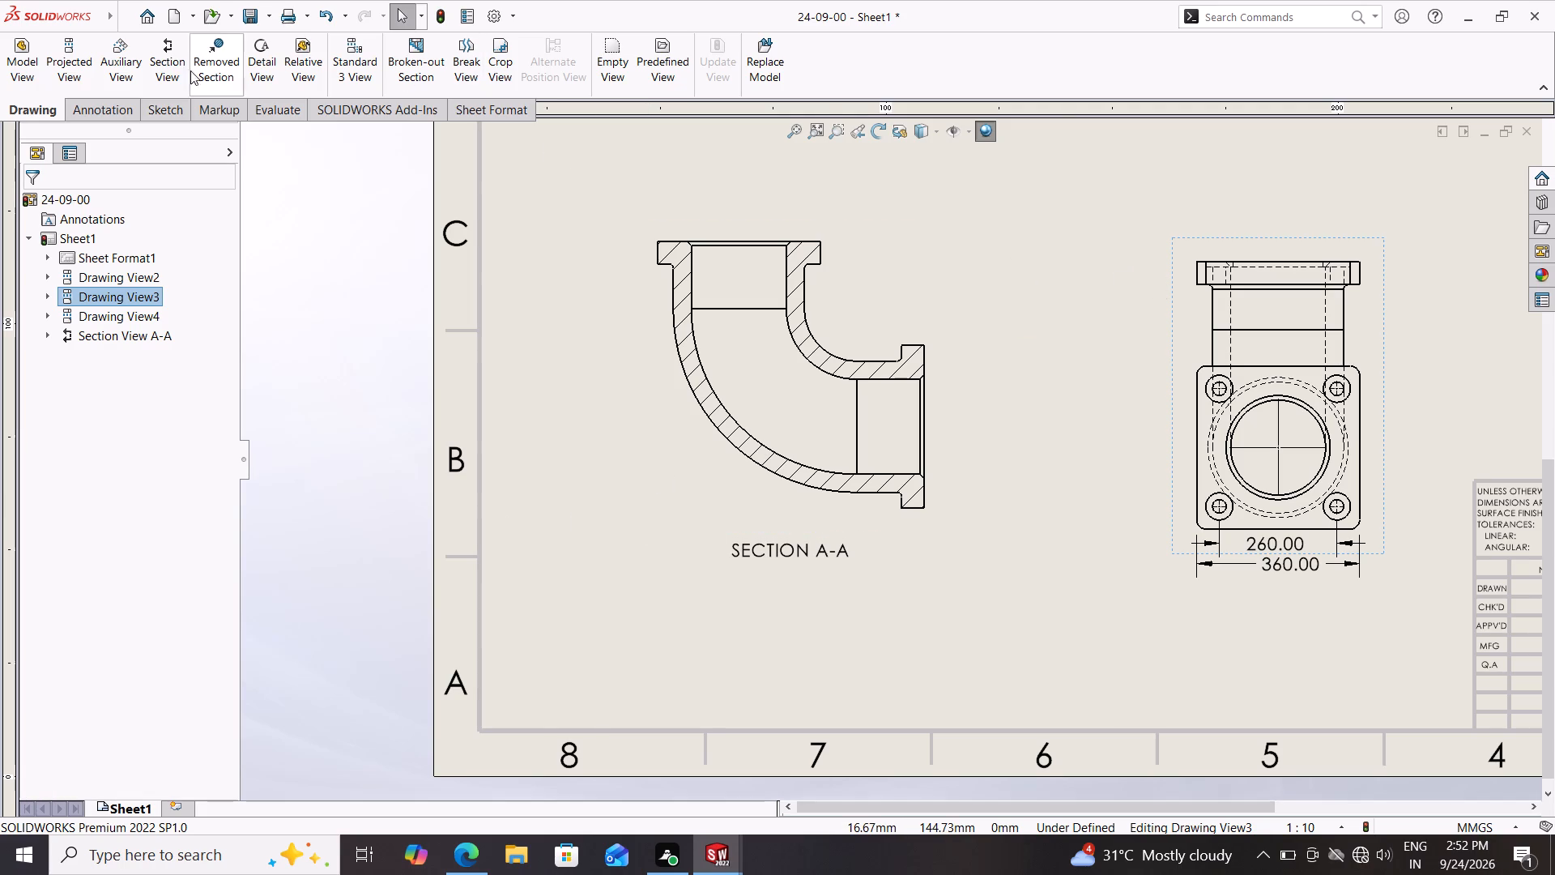
Dimension the depth of the hidden counterbore on the left side of the side view's upper flange.
{"action": "left_click", "coordinate": [101, 102]}
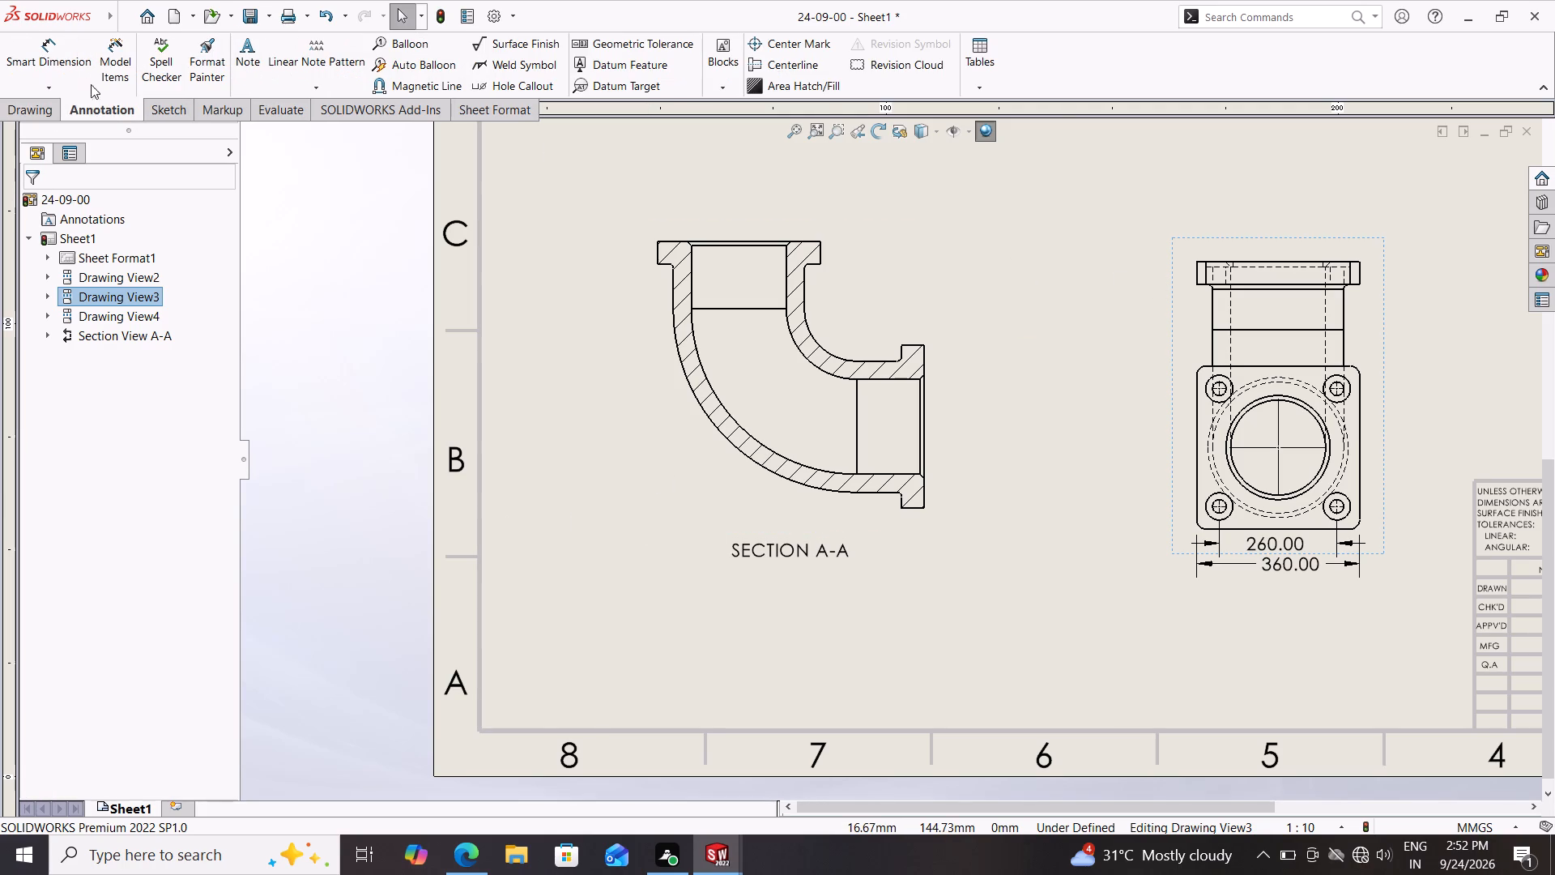
{"action": "left_click", "coordinate": [60, 55]}
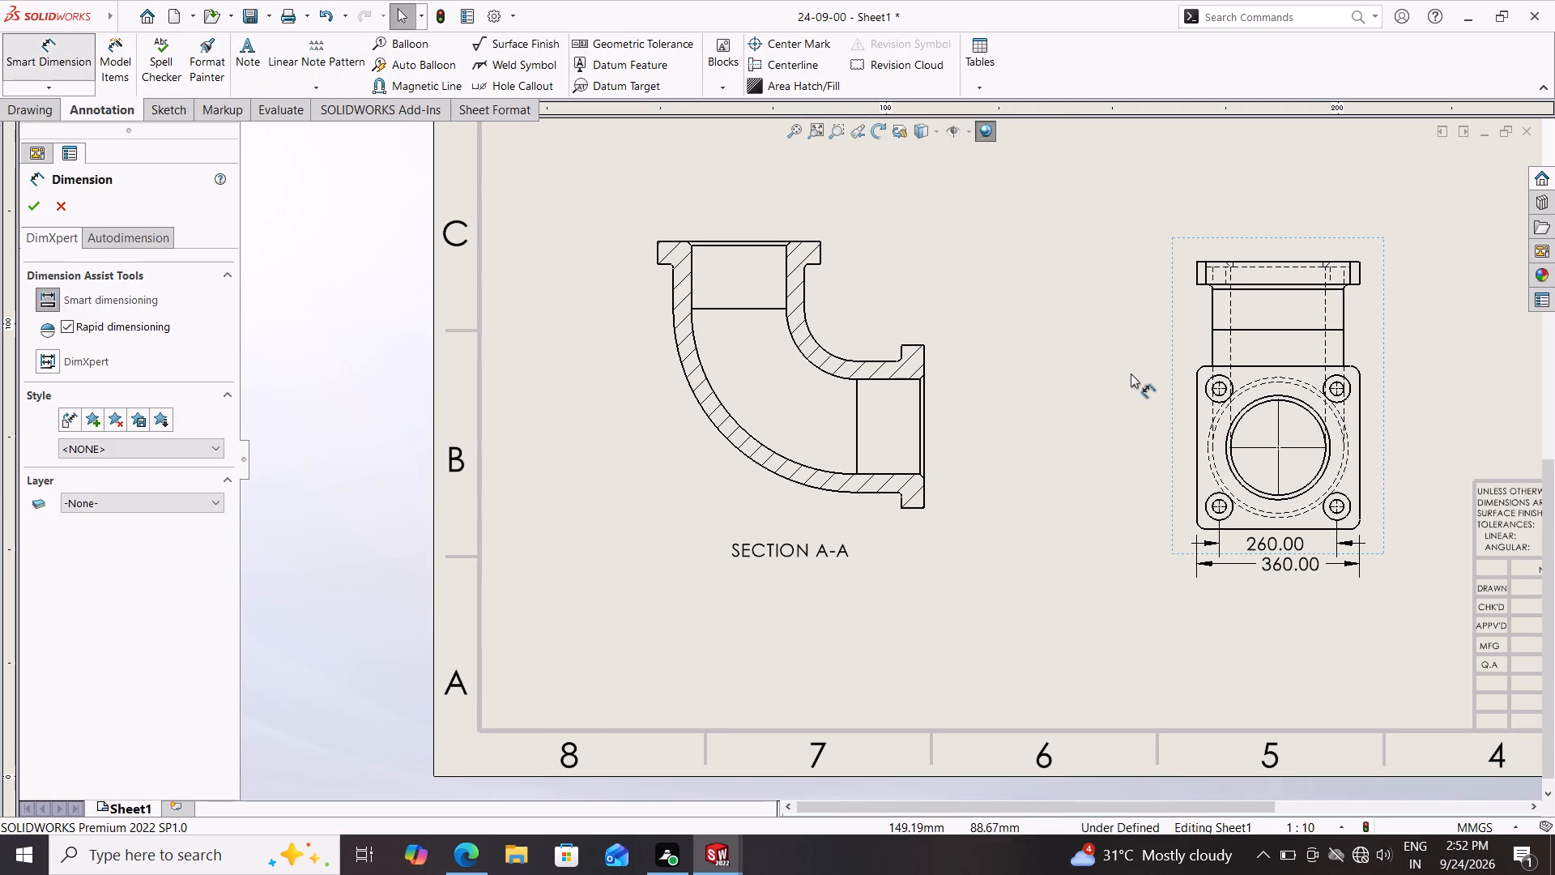
{"action": "scroll", "coordinate": [1297, 305], "scroll_direction": "down", "scroll_amount": 3}
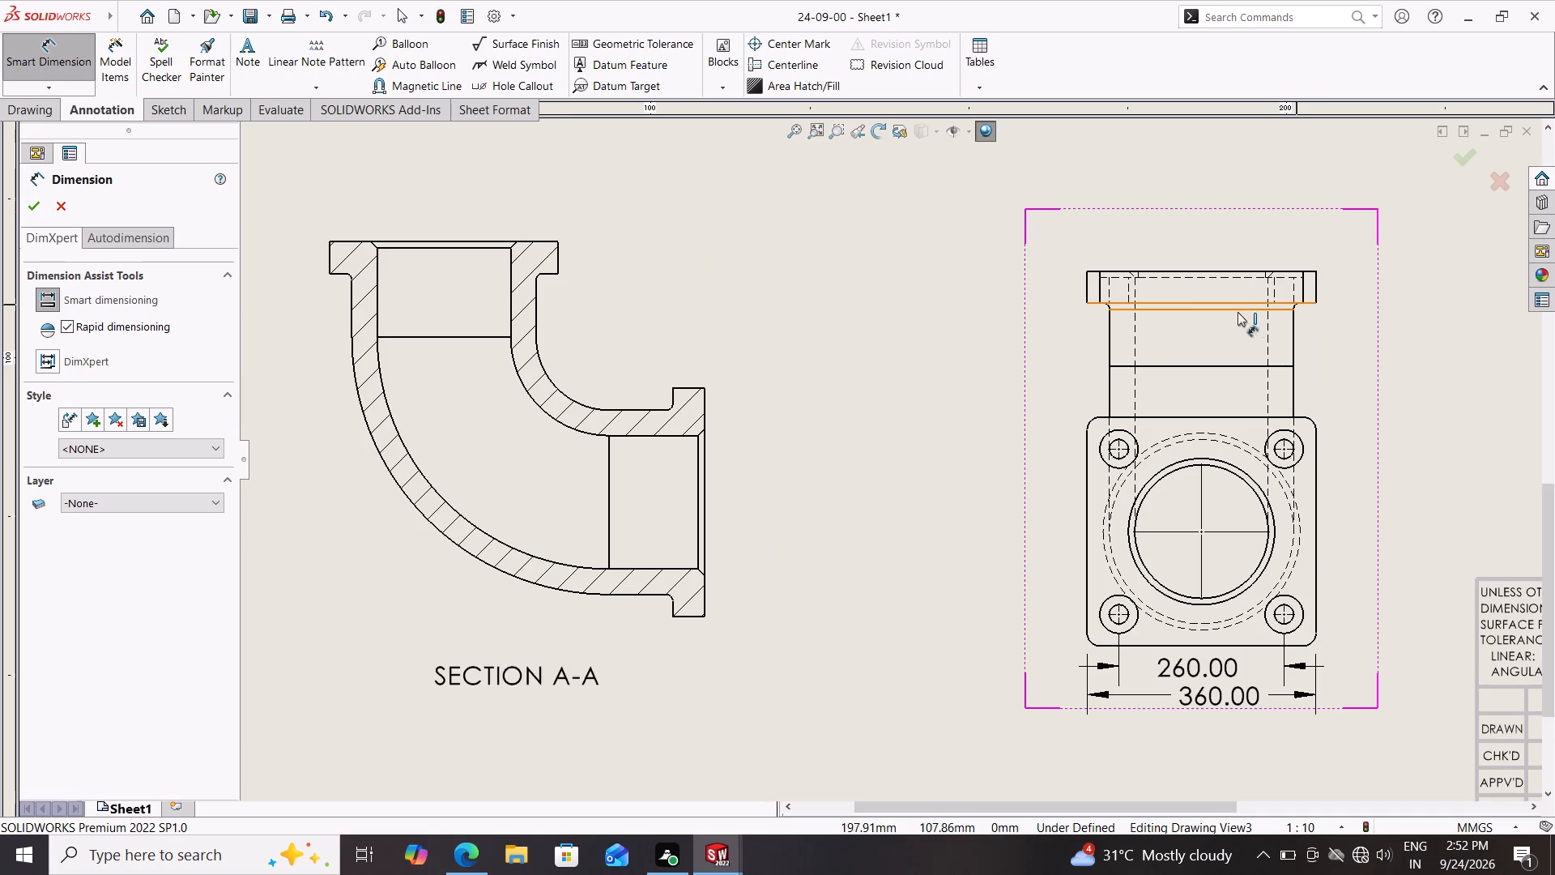
{"action": "scroll", "coordinate": [1199, 305], "scroll_direction": "down", "scroll_amount": 2}
{"action": "scroll", "coordinate": [1039, 294], "scroll_direction": "down", "scroll_amount": 6}
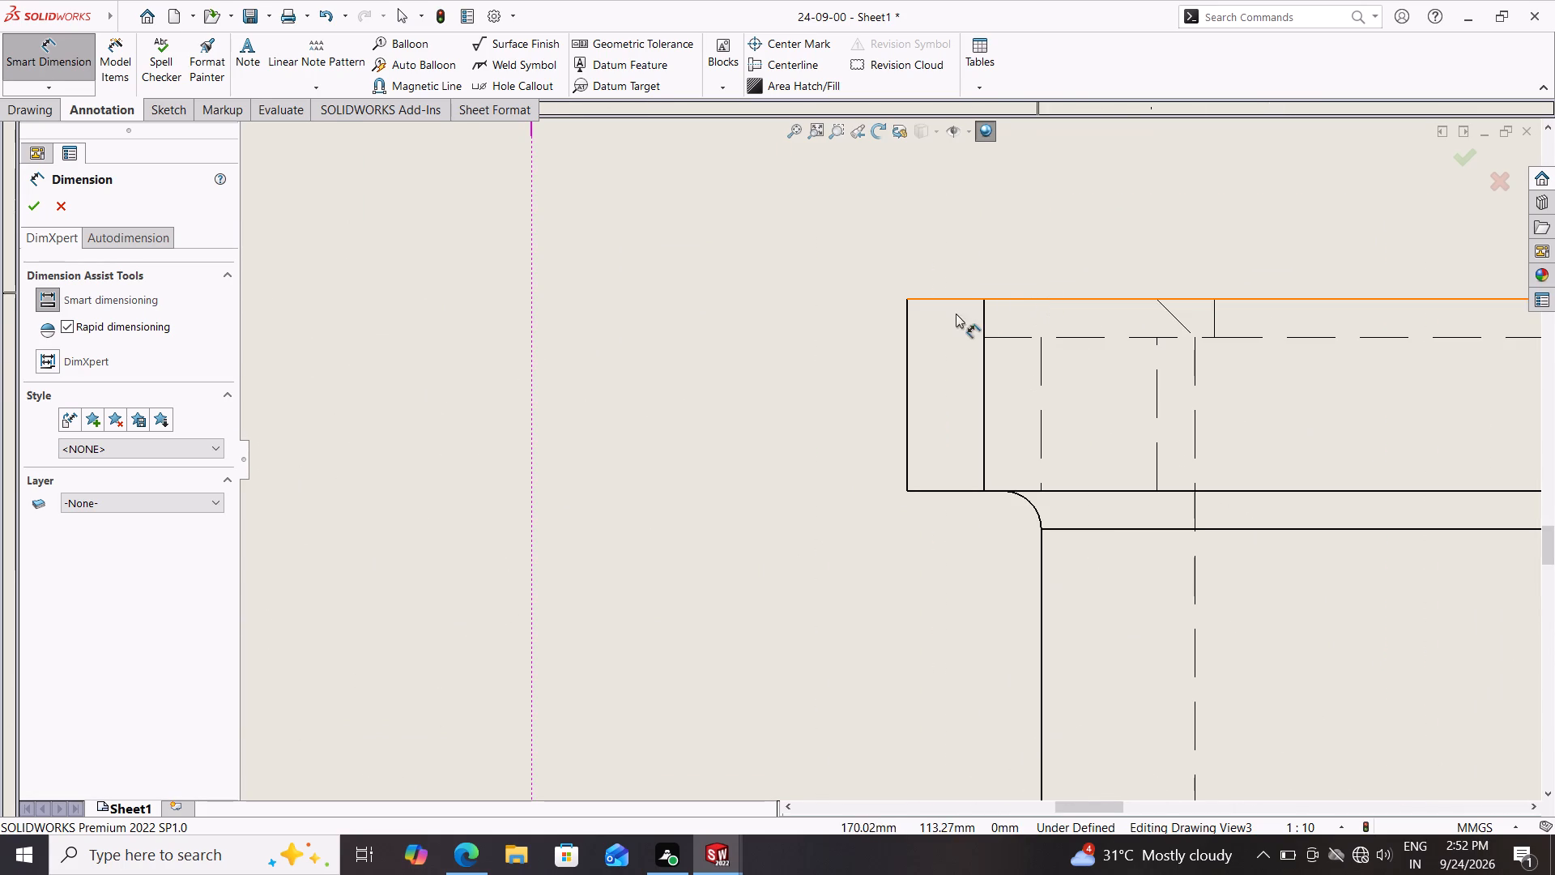
{"action": "left_click", "coordinate": [986, 301]}
{"action": "left_click", "coordinate": [986, 335]}
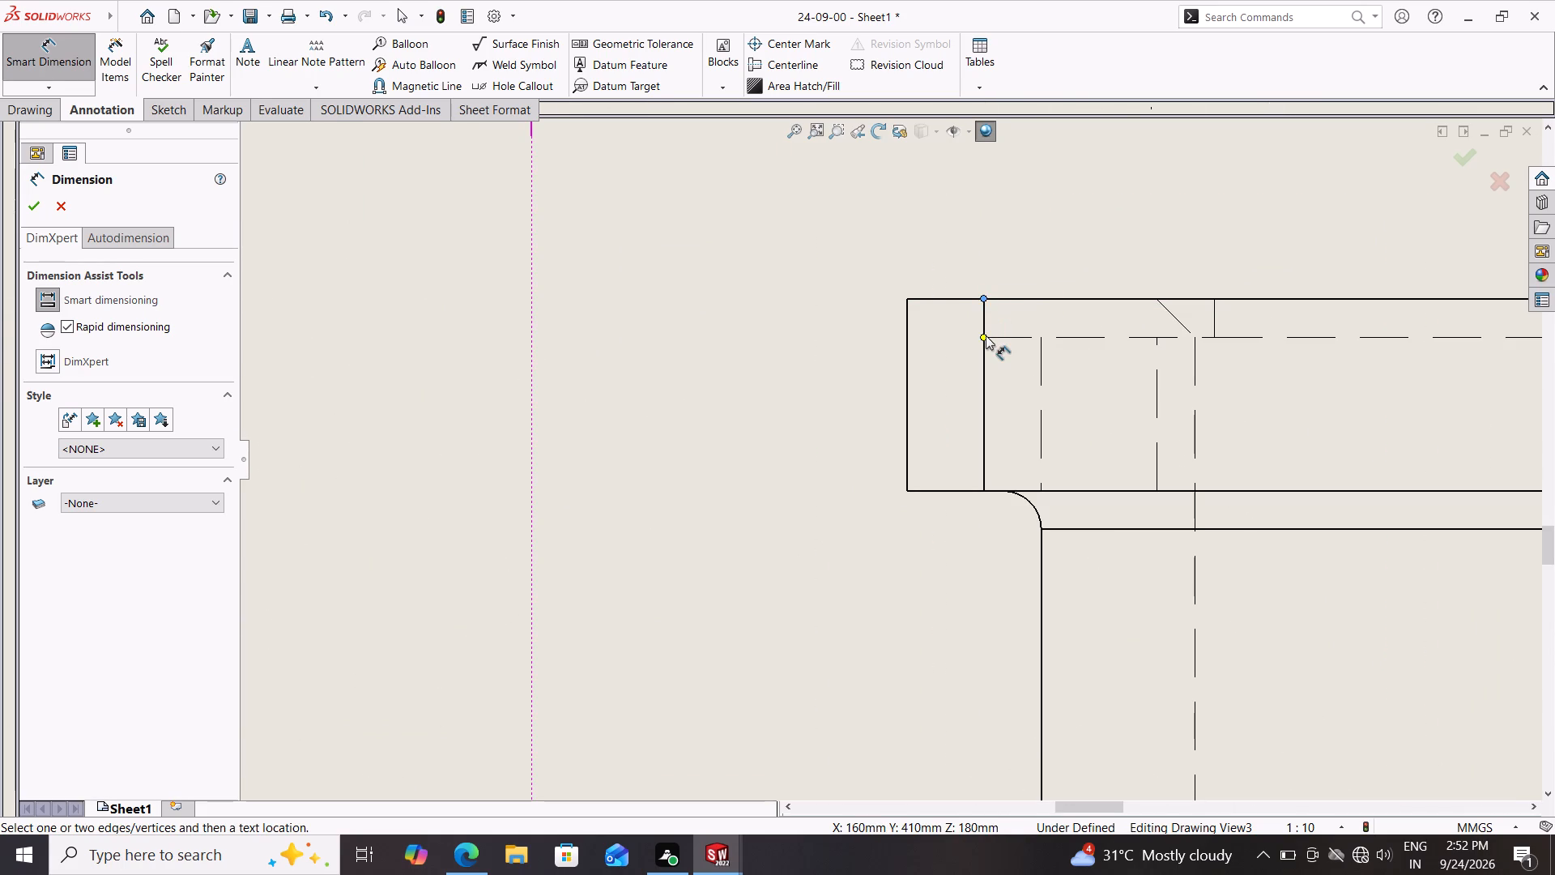
{"action": "left_click", "coordinate": [731, 329]}
{"action": "scroll", "coordinate": [834, 576], "scroll_direction": "down", "scroll_amount": 3}
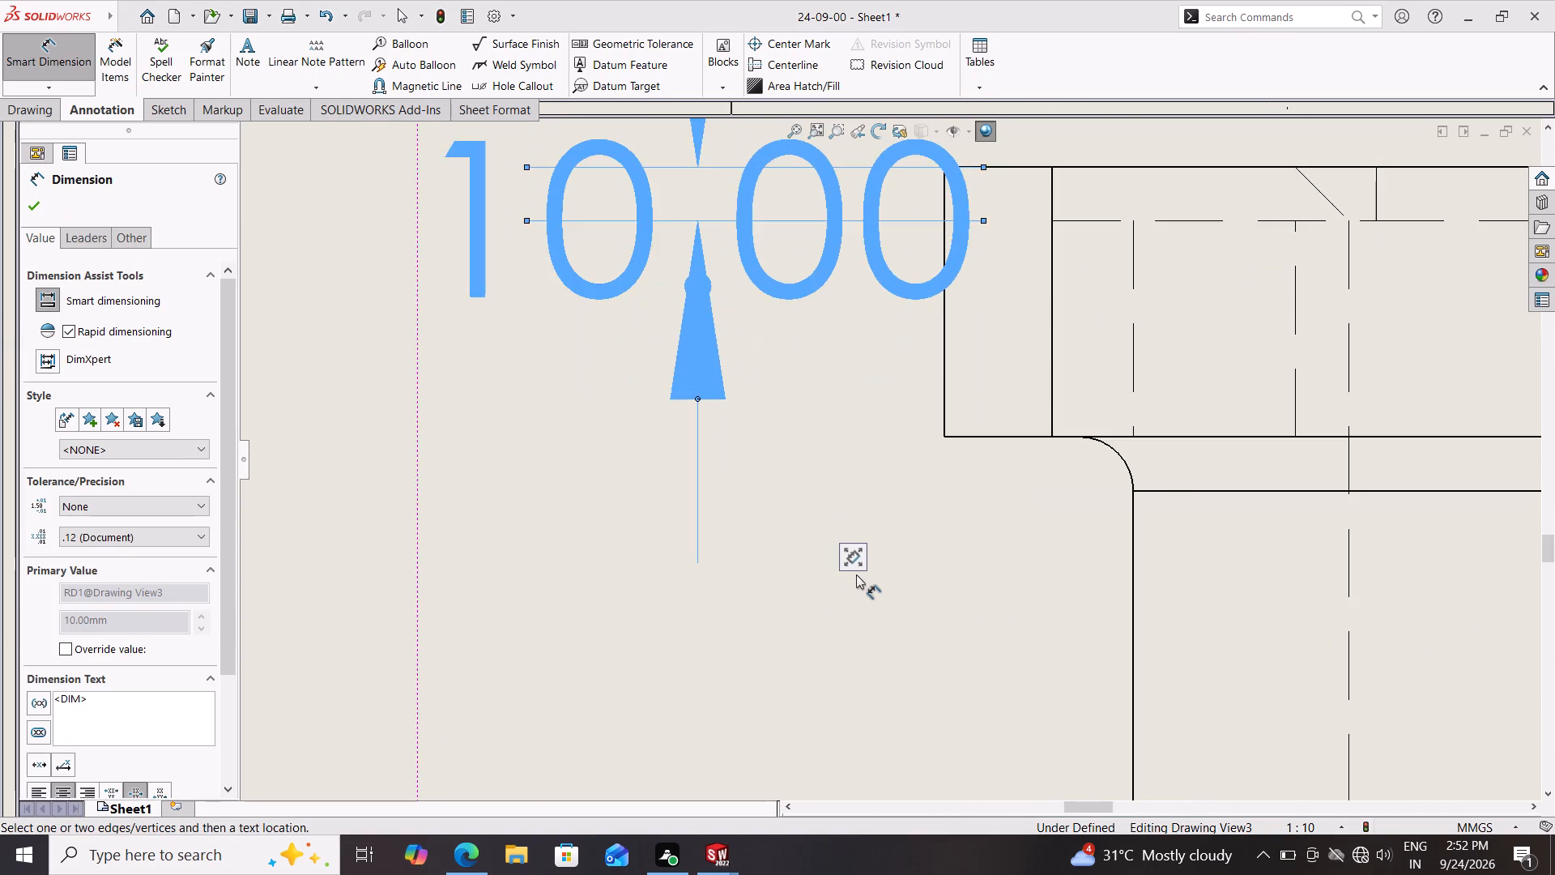
Dimension the fillet radius beneath the side view's upper flange and the corner radius of its square flange.
{"action": "scroll", "coordinate": [856, 574], "scroll_direction": "up", "scroll_amount": 11}
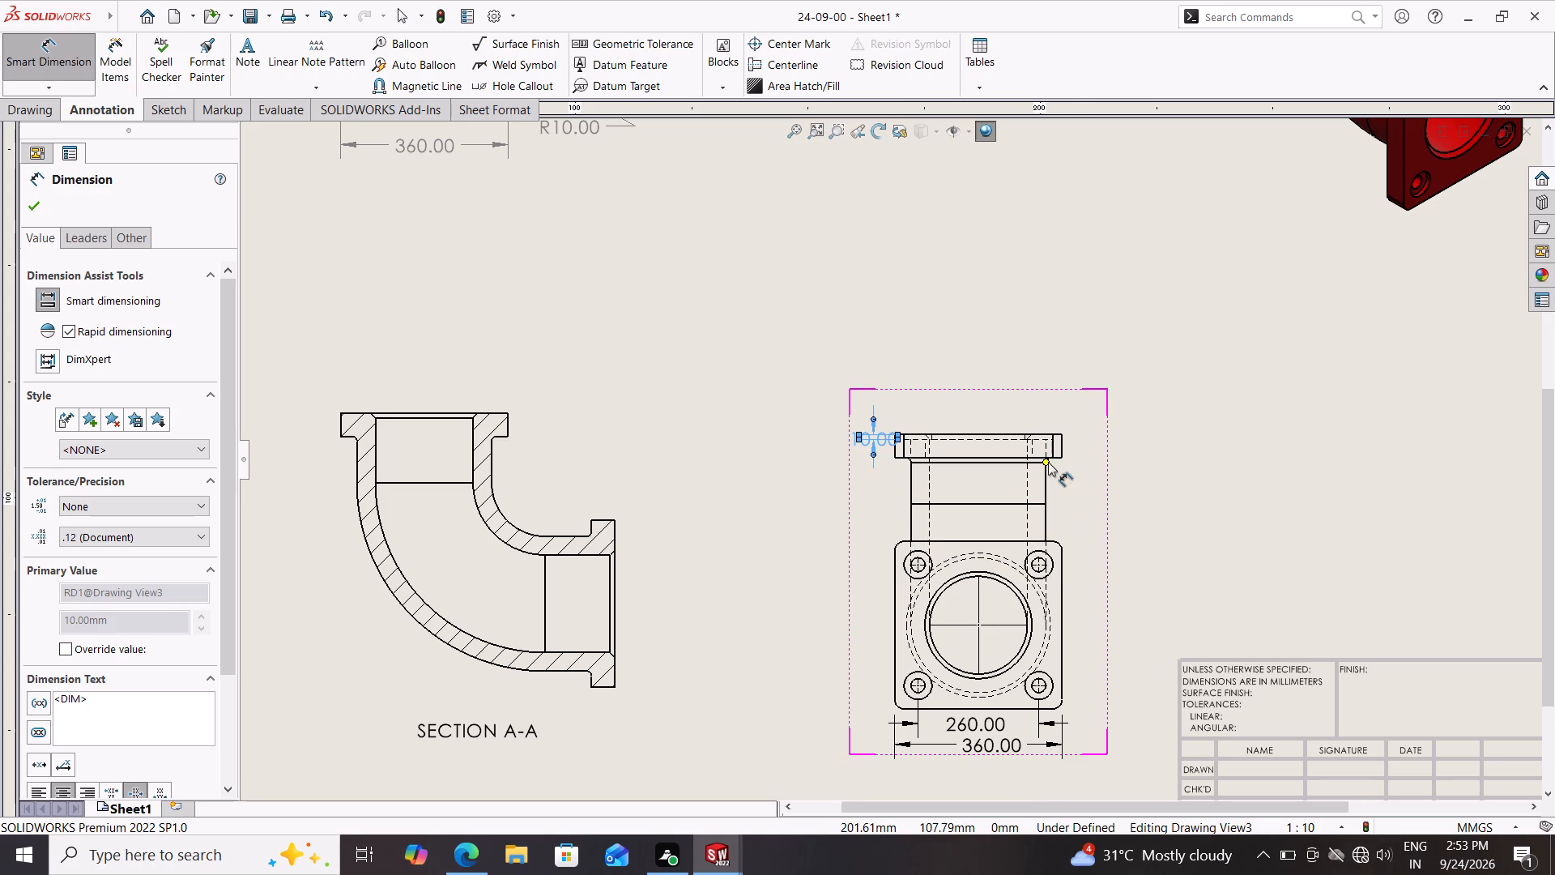
{"action": "scroll", "coordinate": [1054, 466], "scroll_direction": "down", "scroll_amount": 5}
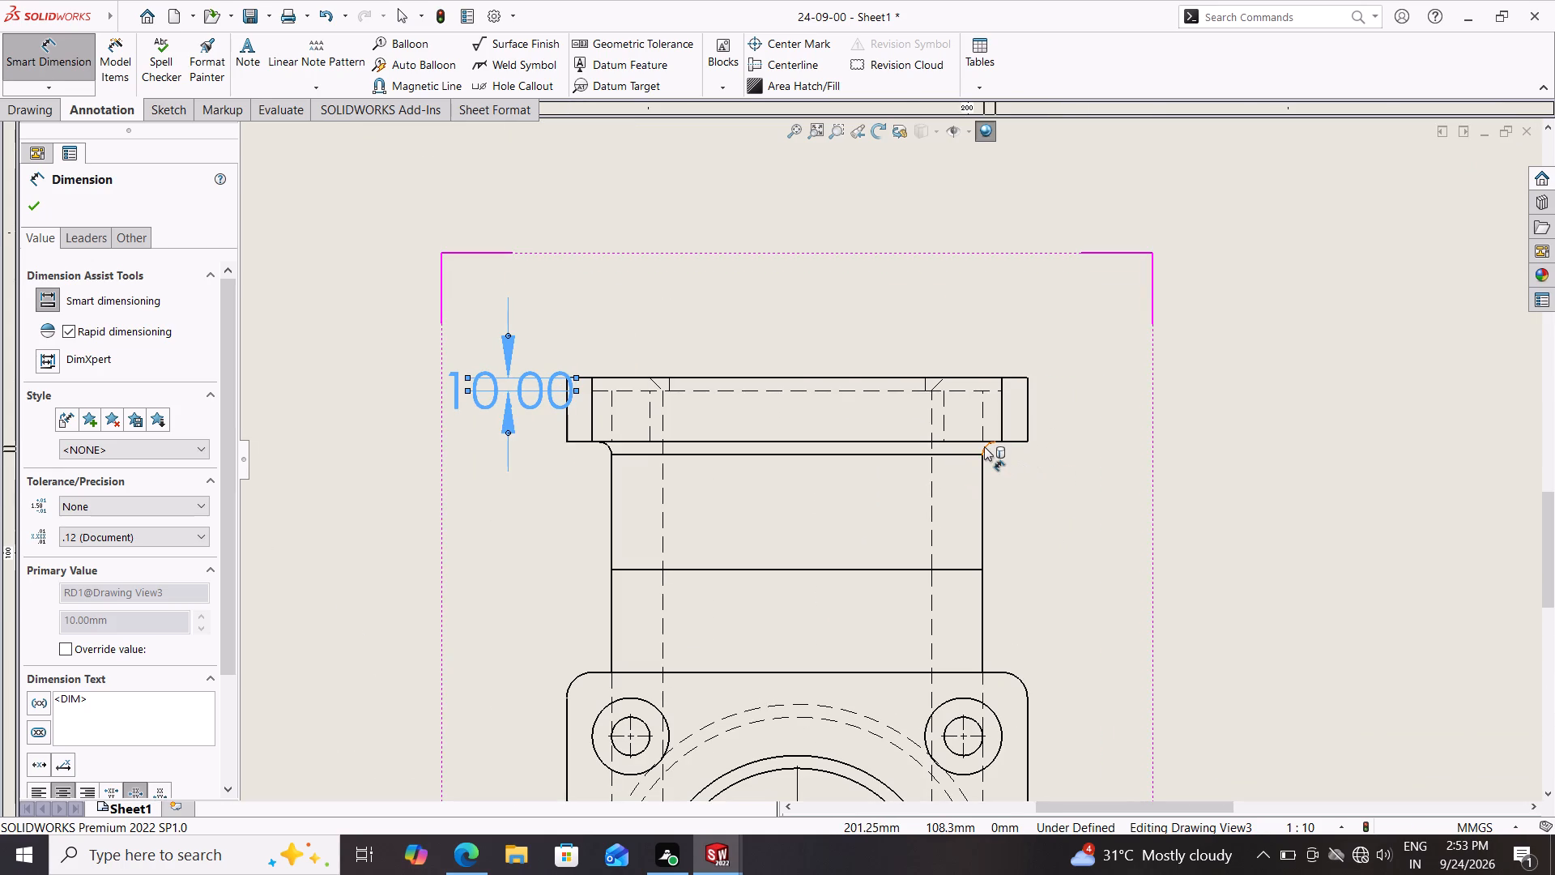
{"action": "left_click", "coordinate": [984, 446]}
{"action": "left_click", "coordinate": [1088, 525]}
{"action": "right_click", "coordinate": [1088, 525]}
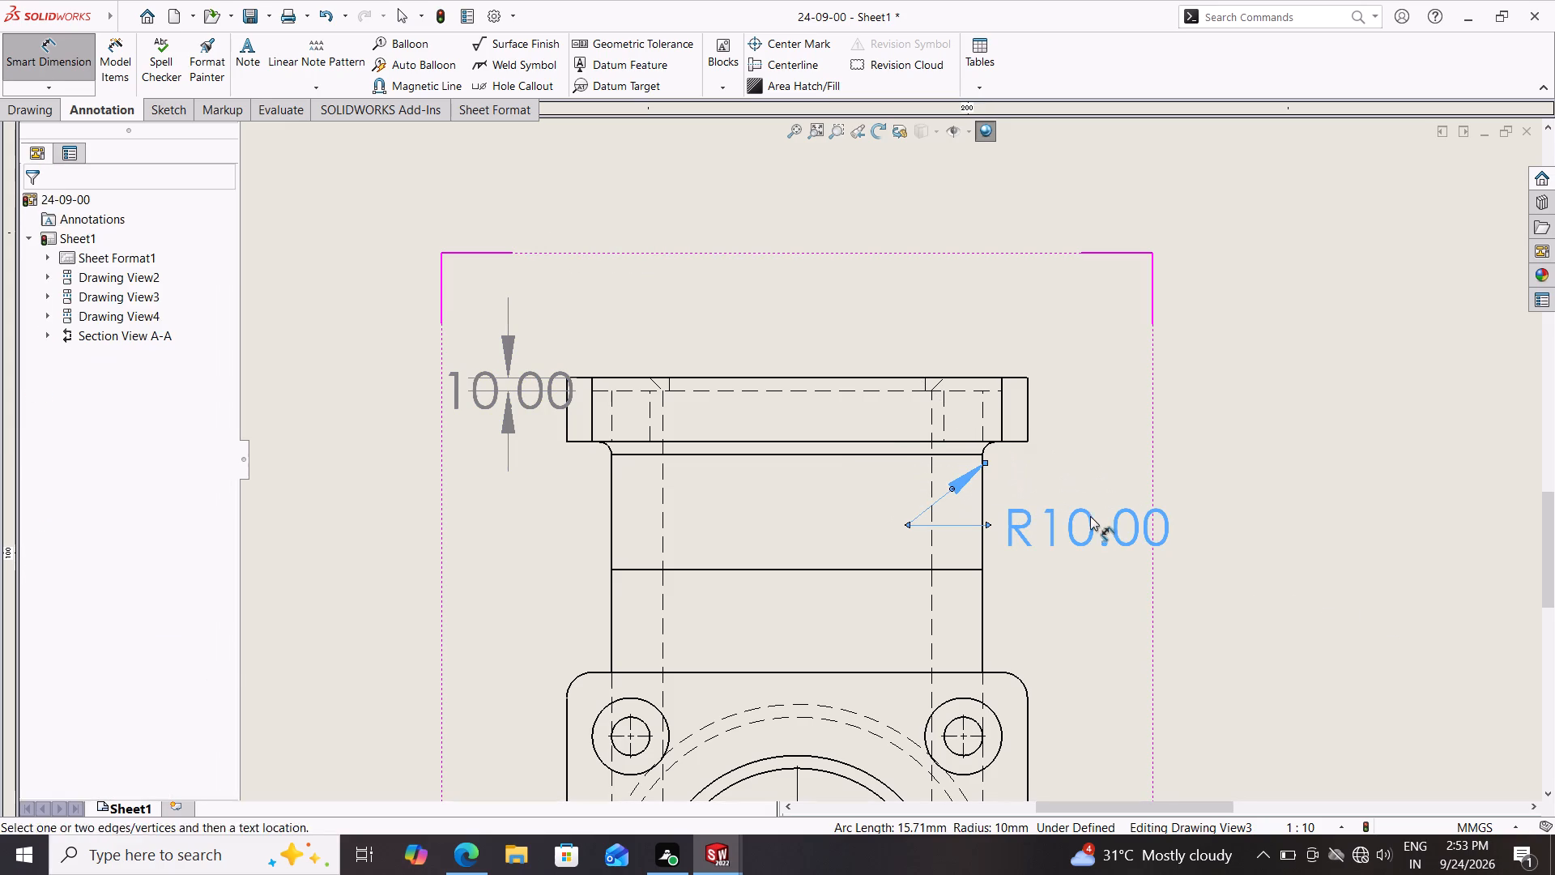
{"action": "scroll", "coordinate": [1229, 498], "scroll_direction": "down", "scroll_amount": 2}
{"action": "scroll", "coordinate": [1199, 520], "scroll_direction": "up", "scroll_amount": 5}
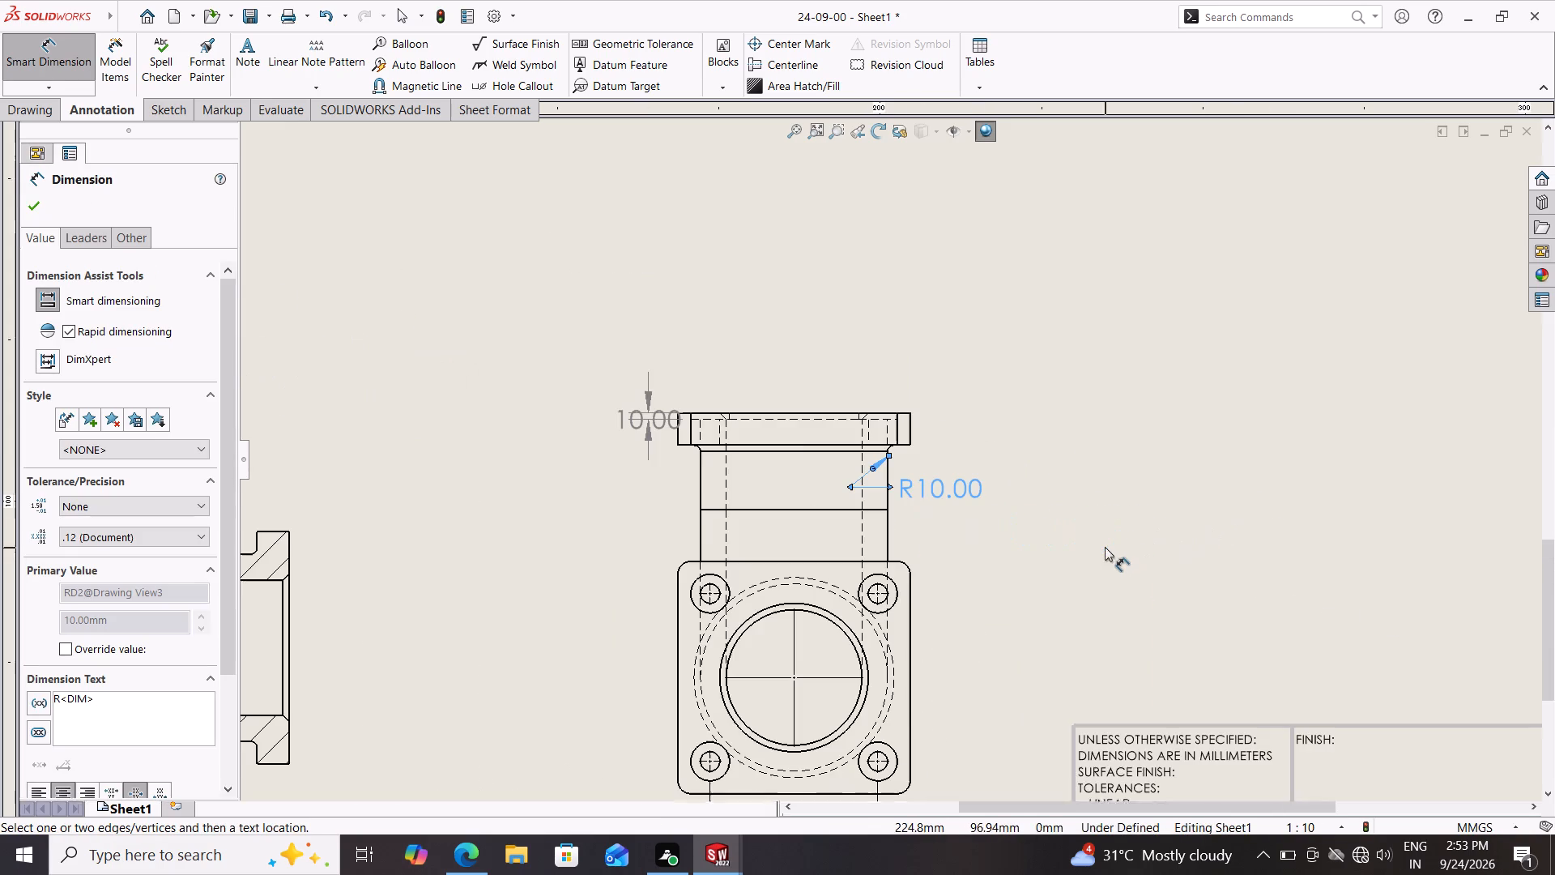
{"action": "scroll", "coordinate": [1103, 545], "scroll_direction": "up", "scroll_amount": 1}
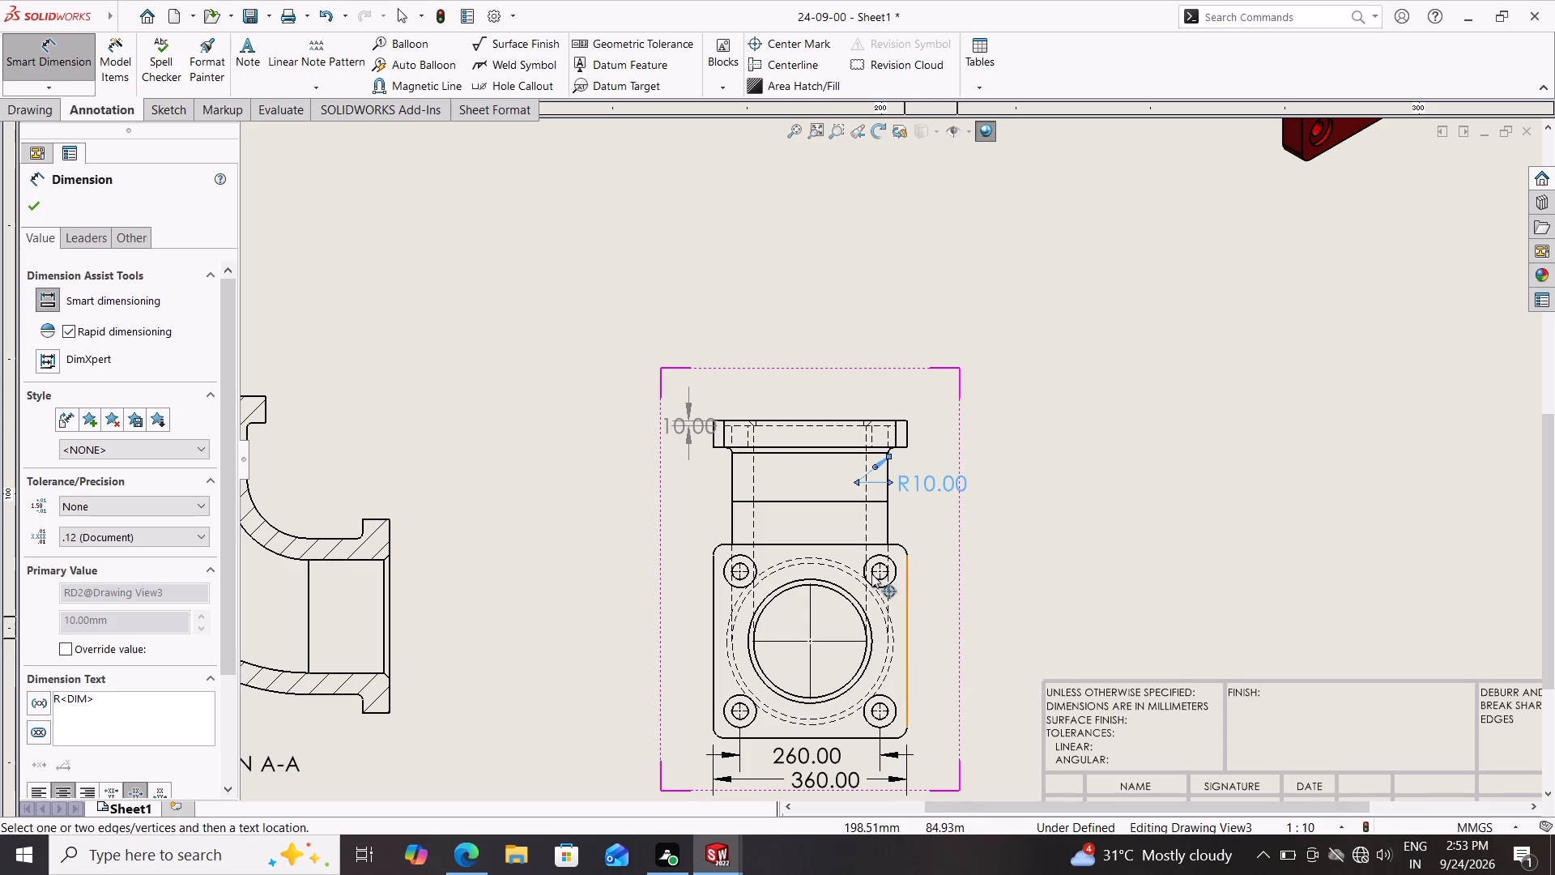
{"action": "left_click", "coordinate": [903, 546]}
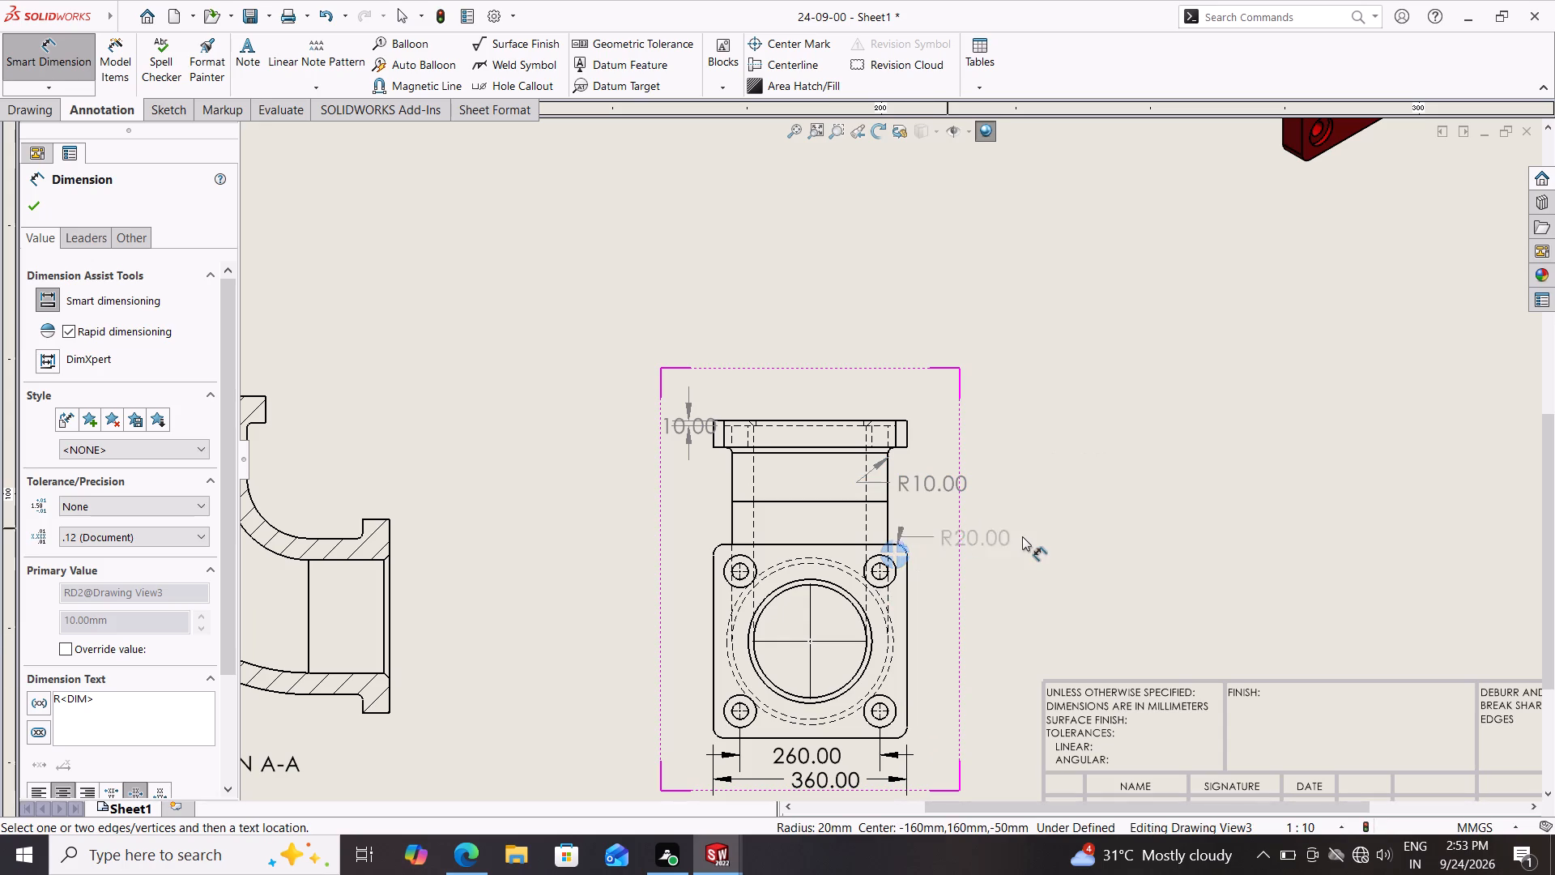
{"action": "left_click", "coordinate": [1024, 536]}
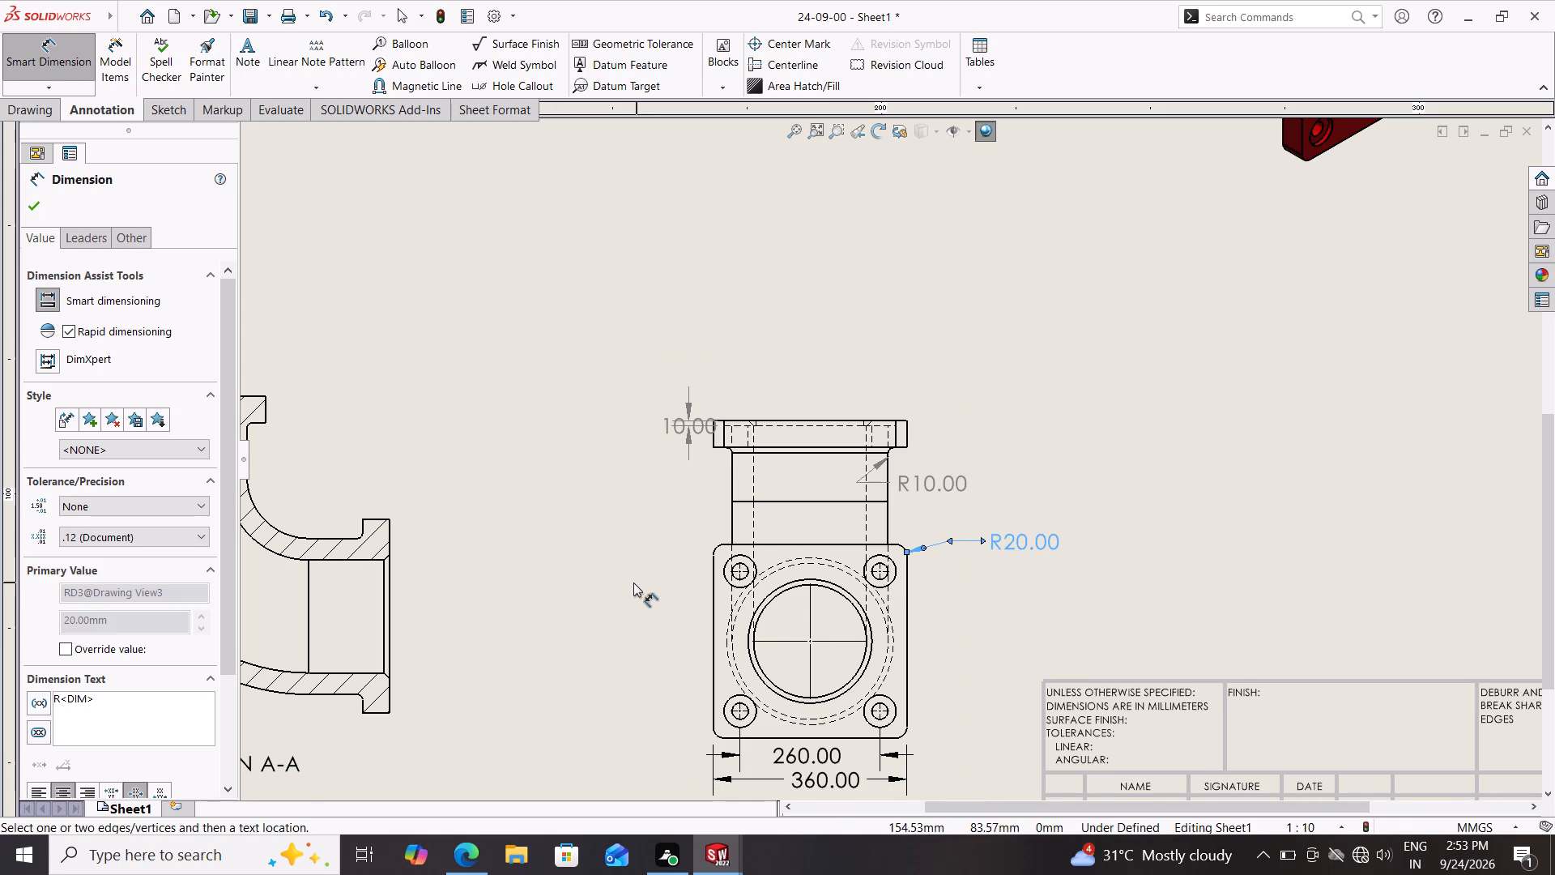
Dimension the bore diameter and the outer pipe diameter at the right-hand flange of Section A-A.
{"action": "left_click", "coordinate": [384, 561]}
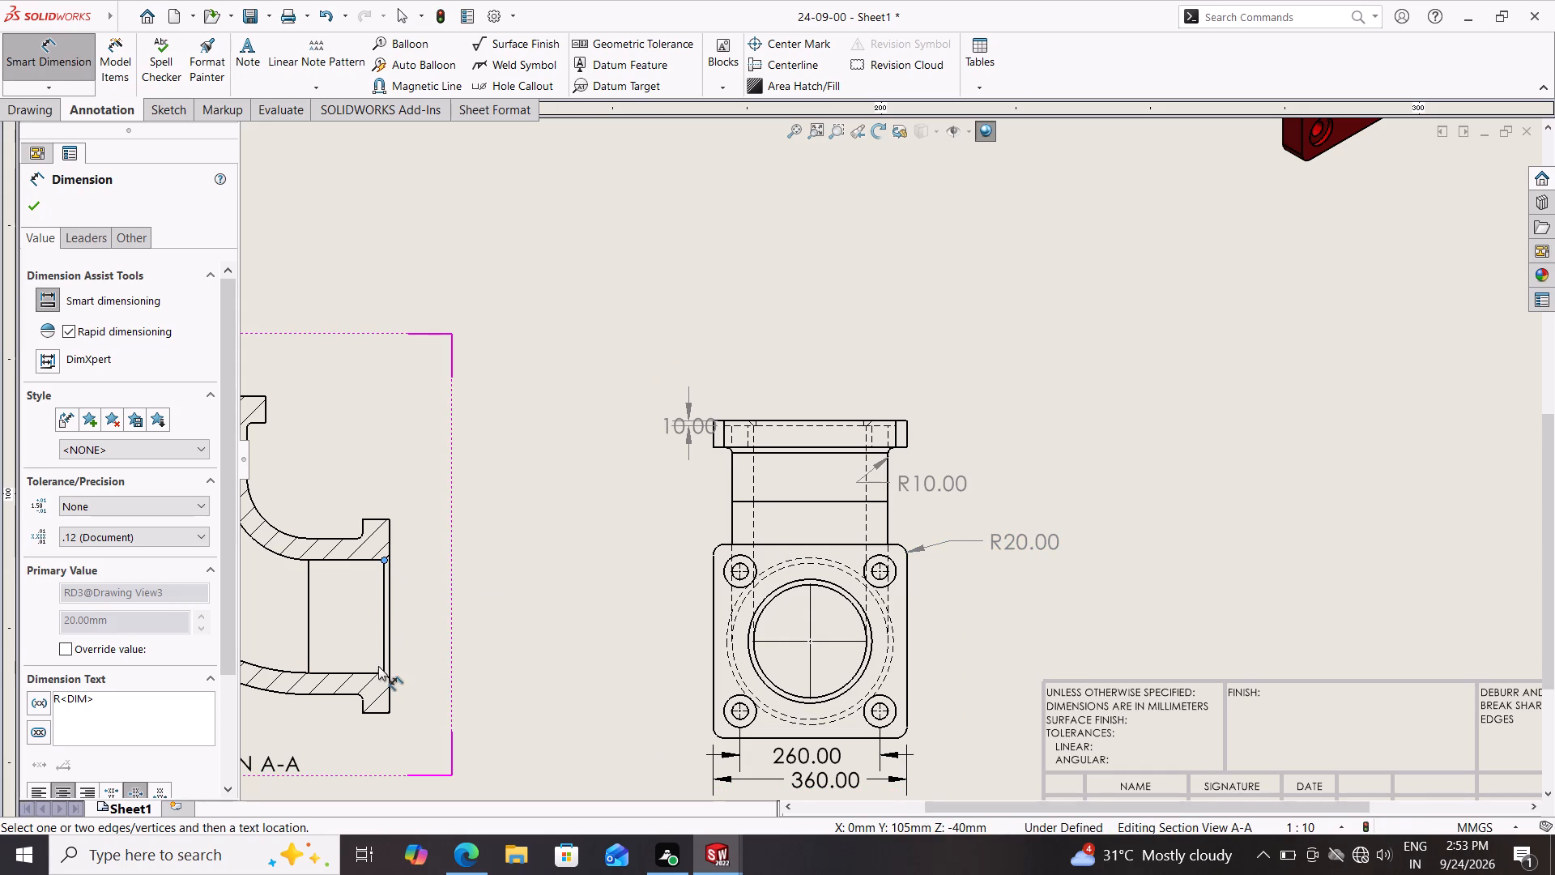
{"action": "left_click", "coordinate": [385, 672]}
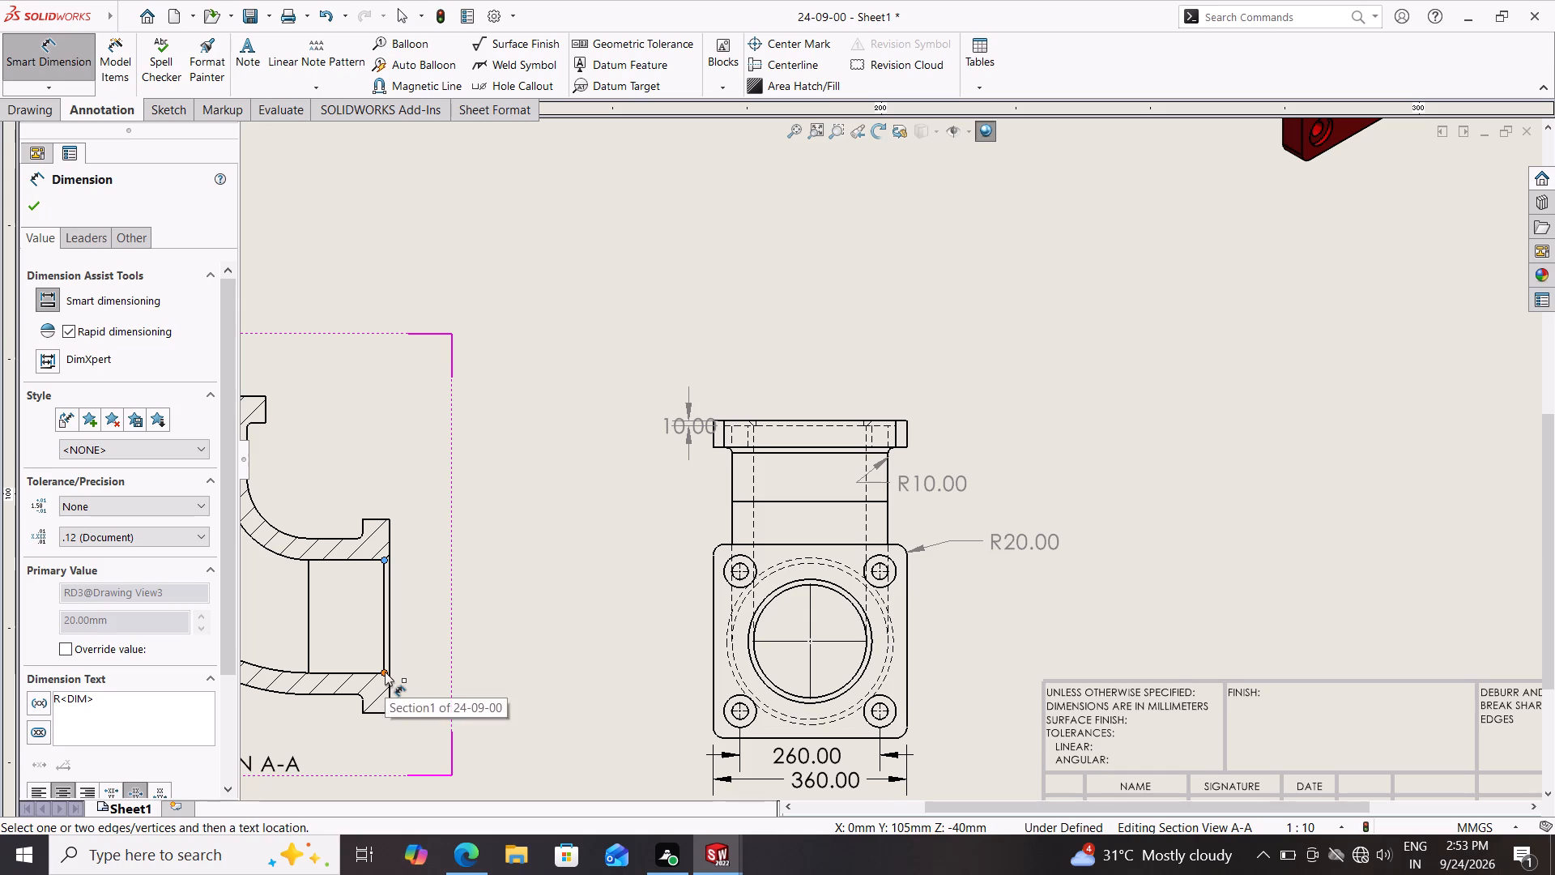
{"action": "left_click", "coordinate": [421, 624]}
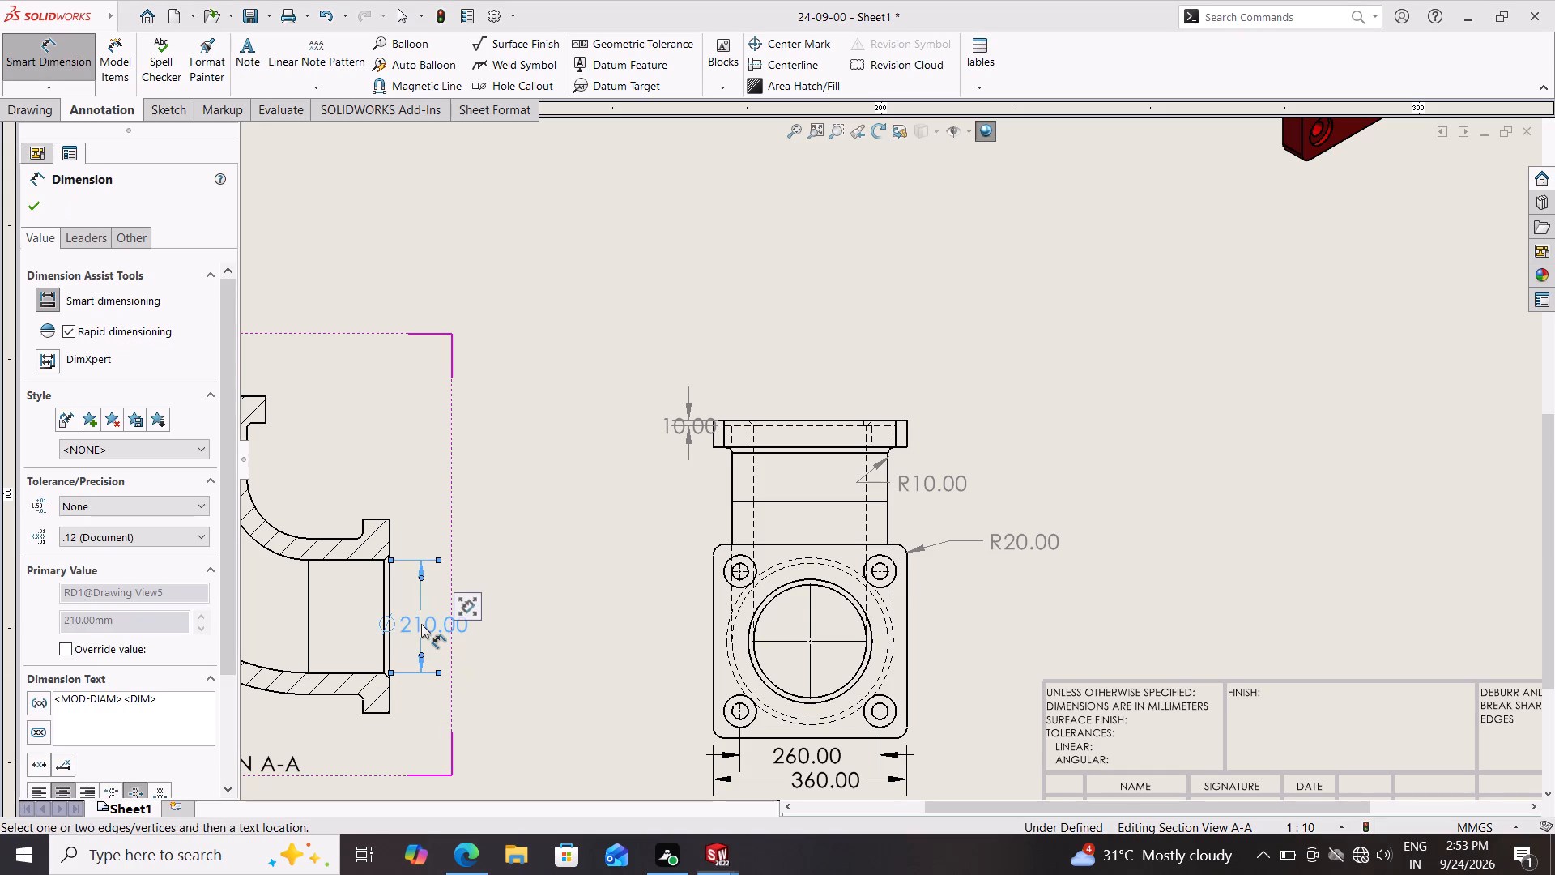
{"action": "left_click", "coordinate": [358, 538]}
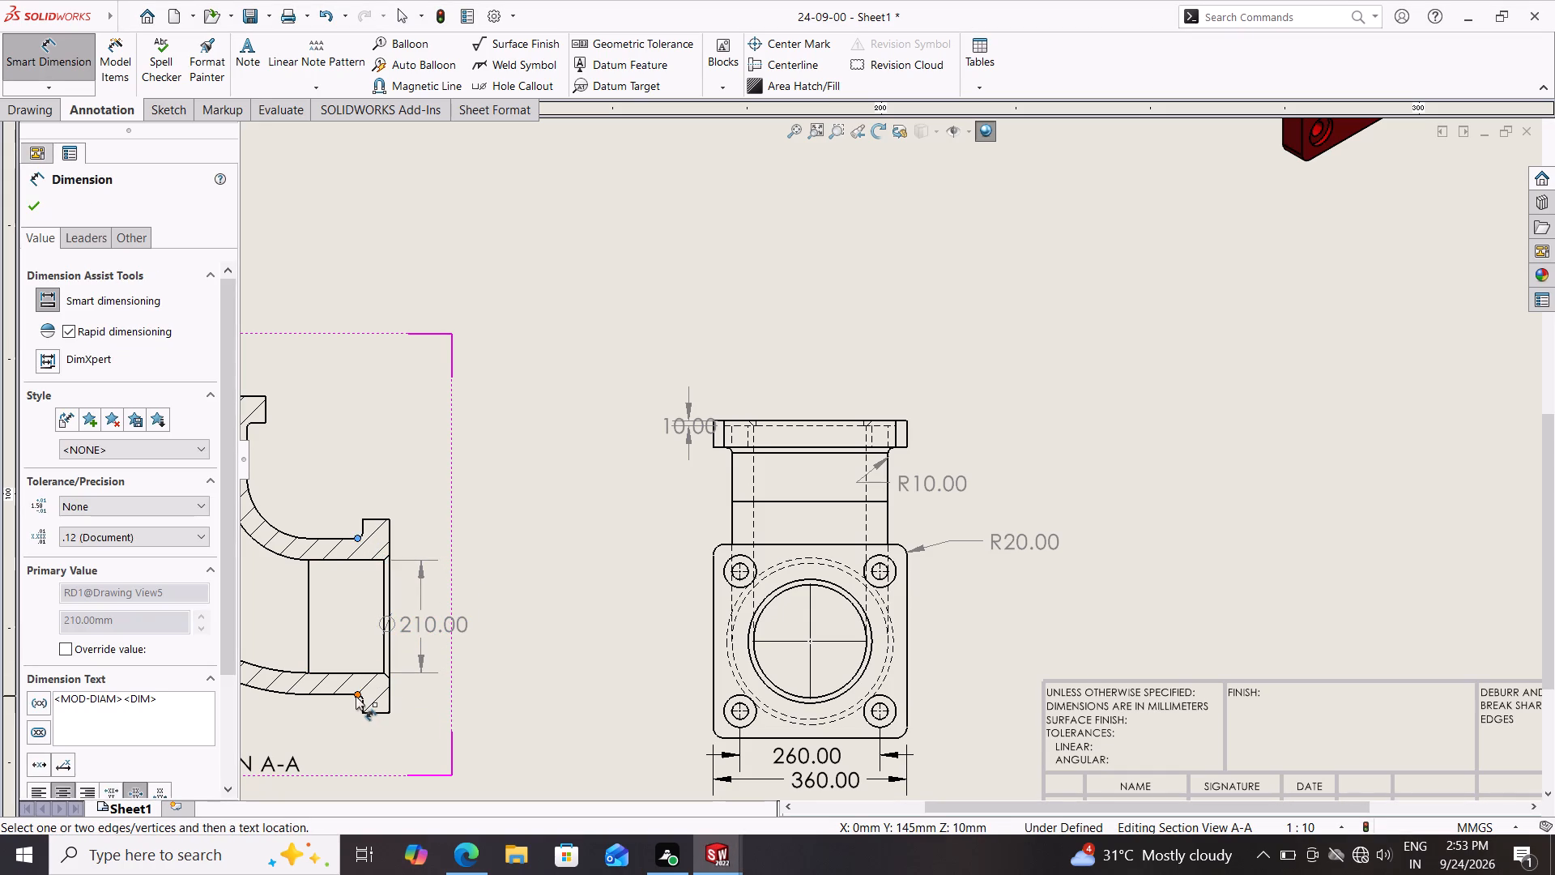
{"action": "left_click", "coordinate": [356, 696]}
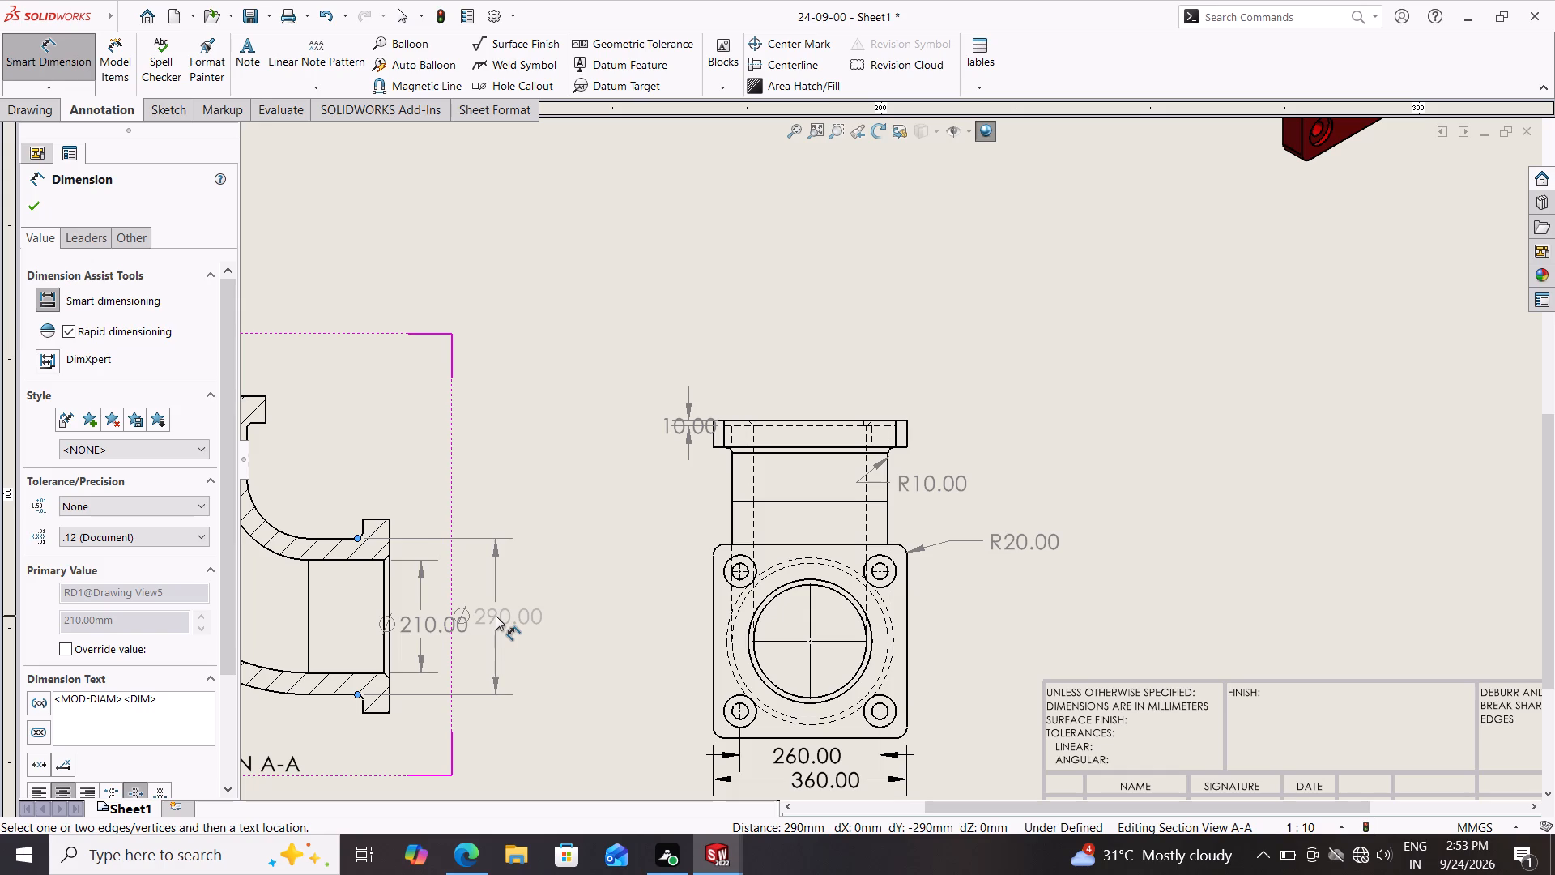
{"action": "left_click", "coordinate": [496, 616]}
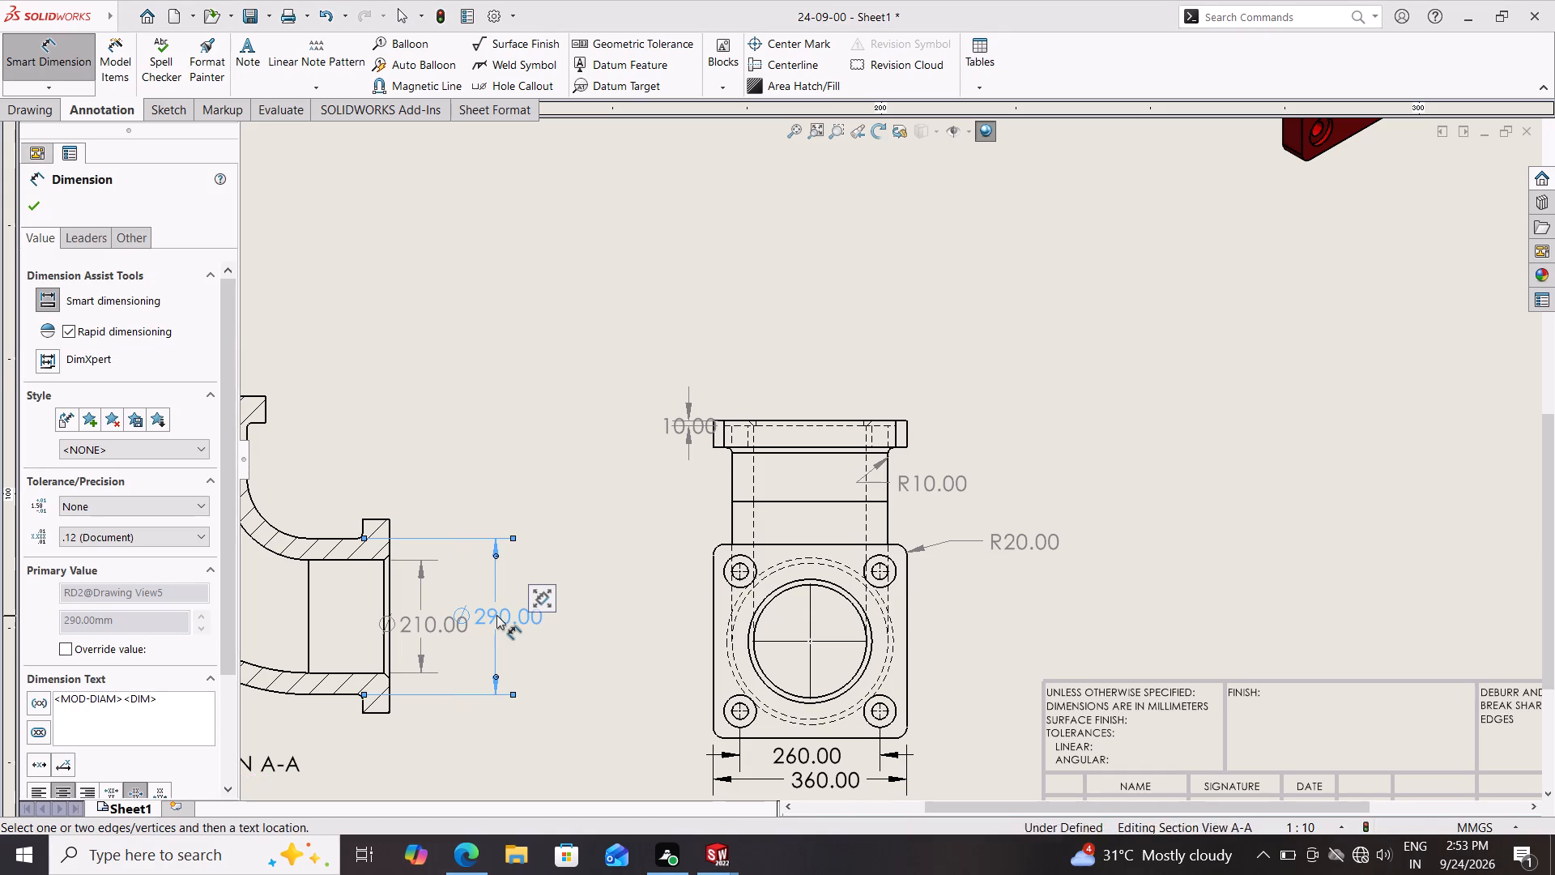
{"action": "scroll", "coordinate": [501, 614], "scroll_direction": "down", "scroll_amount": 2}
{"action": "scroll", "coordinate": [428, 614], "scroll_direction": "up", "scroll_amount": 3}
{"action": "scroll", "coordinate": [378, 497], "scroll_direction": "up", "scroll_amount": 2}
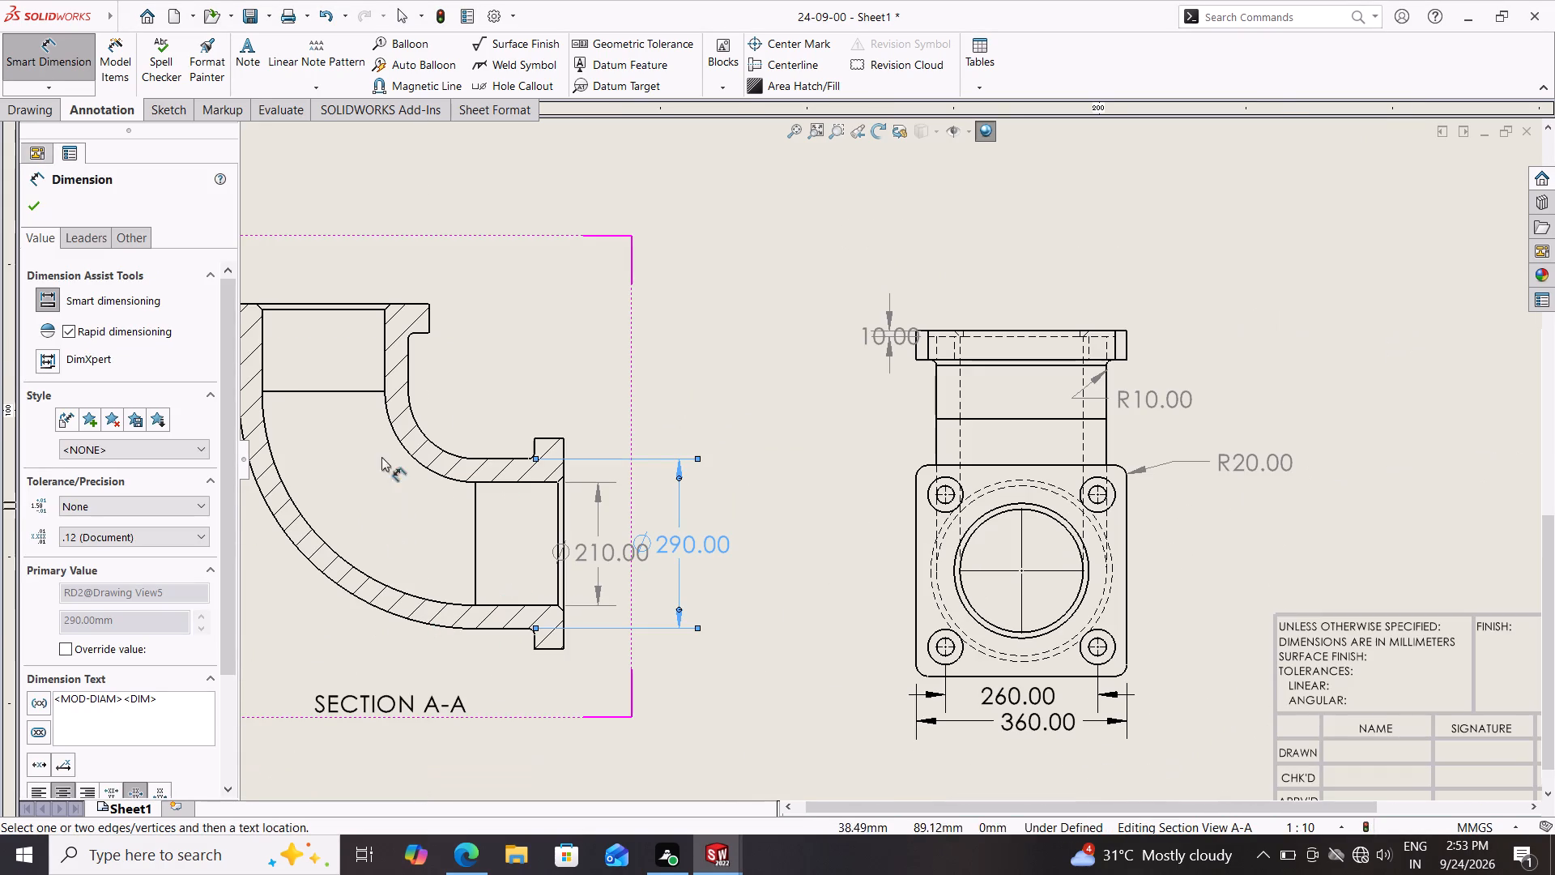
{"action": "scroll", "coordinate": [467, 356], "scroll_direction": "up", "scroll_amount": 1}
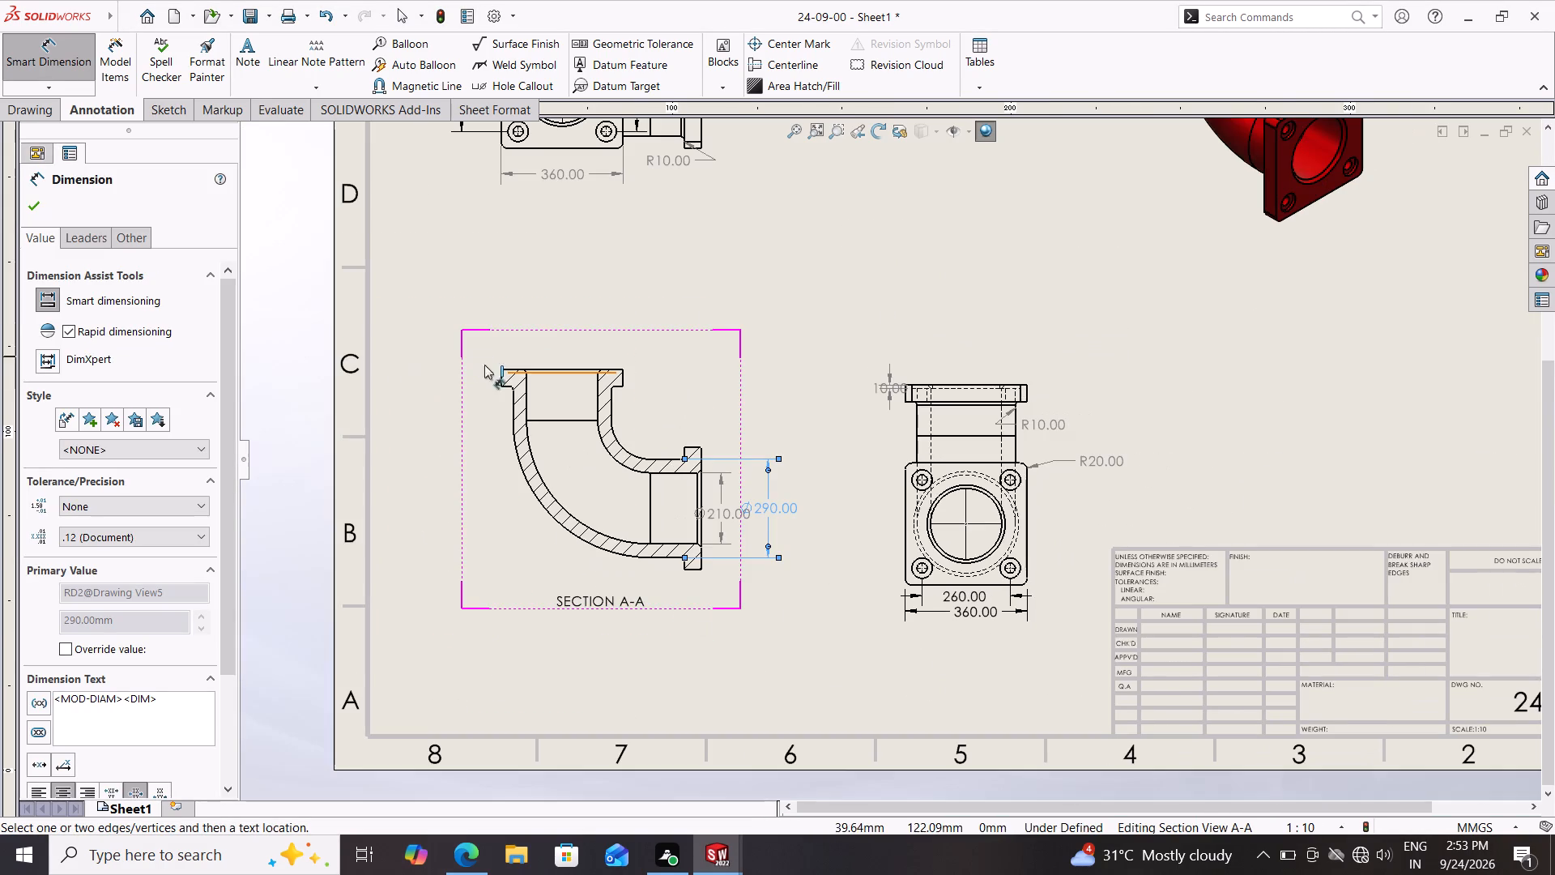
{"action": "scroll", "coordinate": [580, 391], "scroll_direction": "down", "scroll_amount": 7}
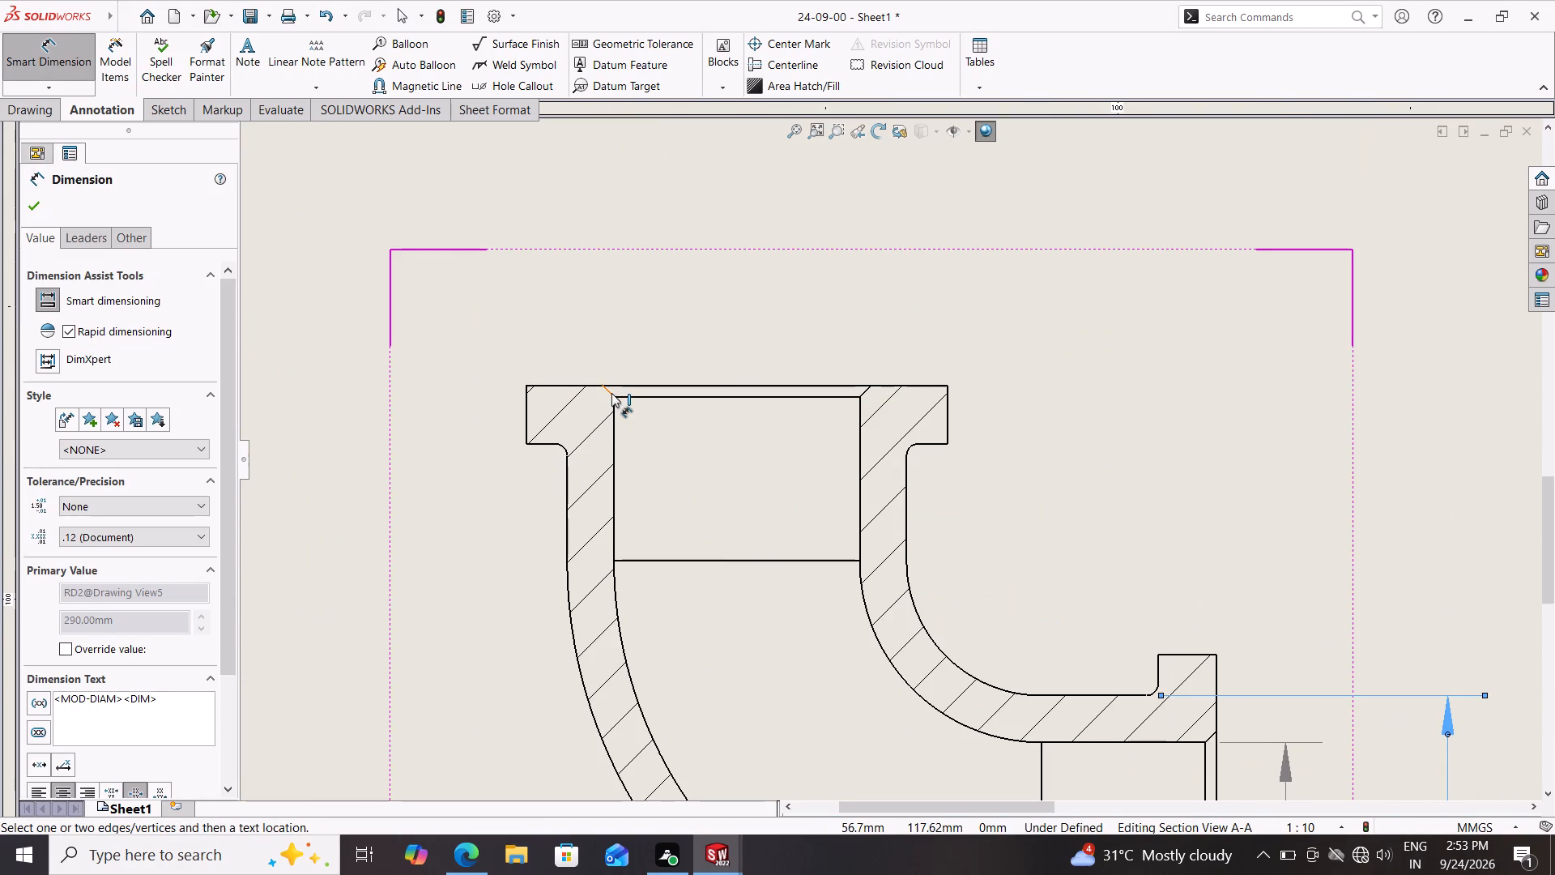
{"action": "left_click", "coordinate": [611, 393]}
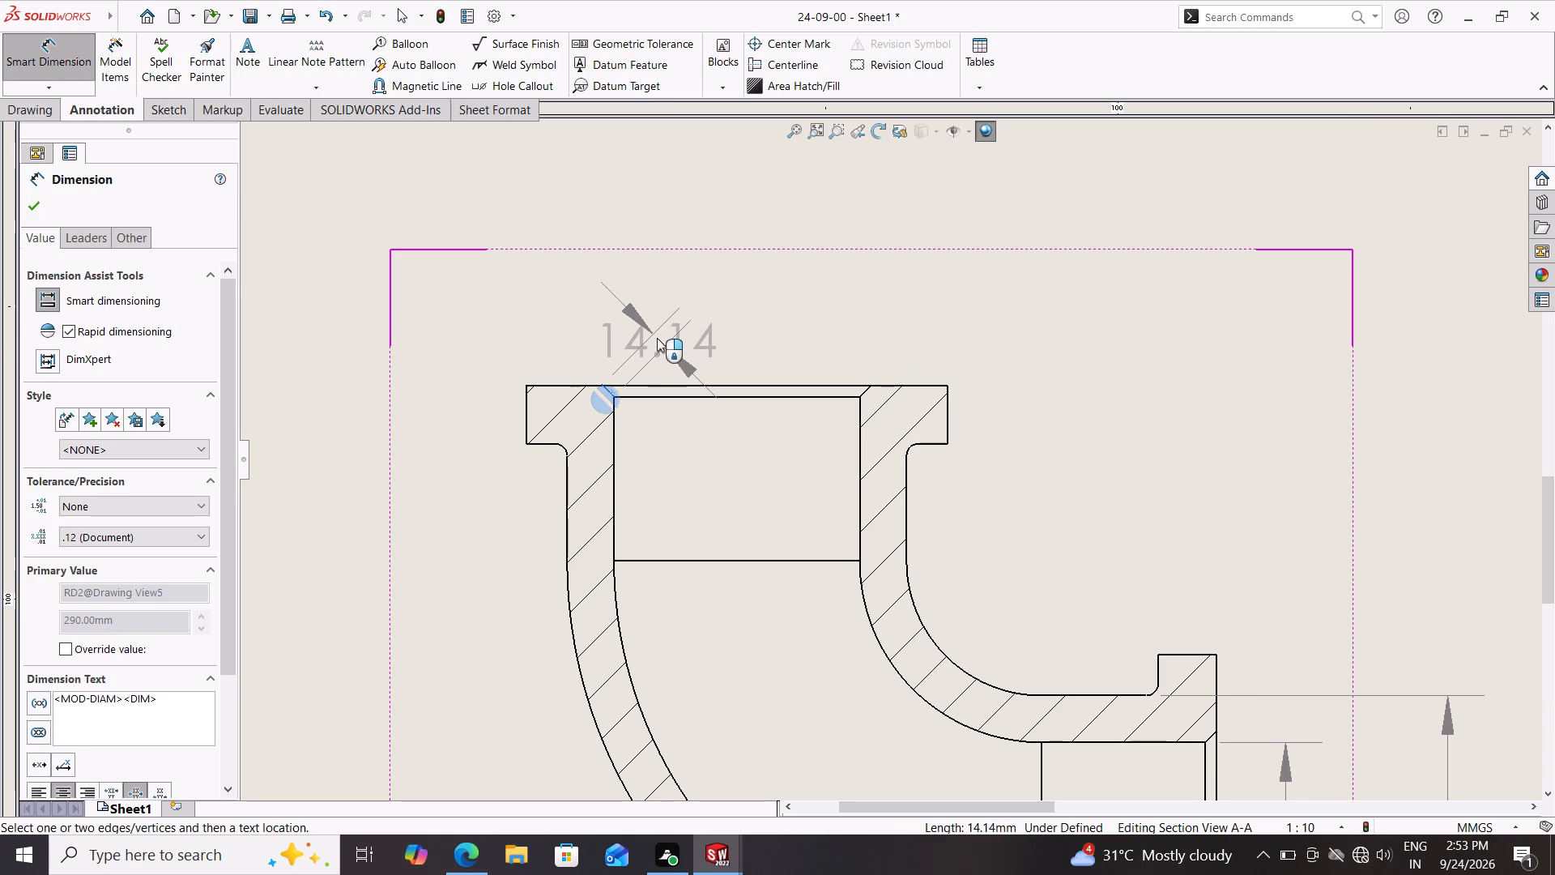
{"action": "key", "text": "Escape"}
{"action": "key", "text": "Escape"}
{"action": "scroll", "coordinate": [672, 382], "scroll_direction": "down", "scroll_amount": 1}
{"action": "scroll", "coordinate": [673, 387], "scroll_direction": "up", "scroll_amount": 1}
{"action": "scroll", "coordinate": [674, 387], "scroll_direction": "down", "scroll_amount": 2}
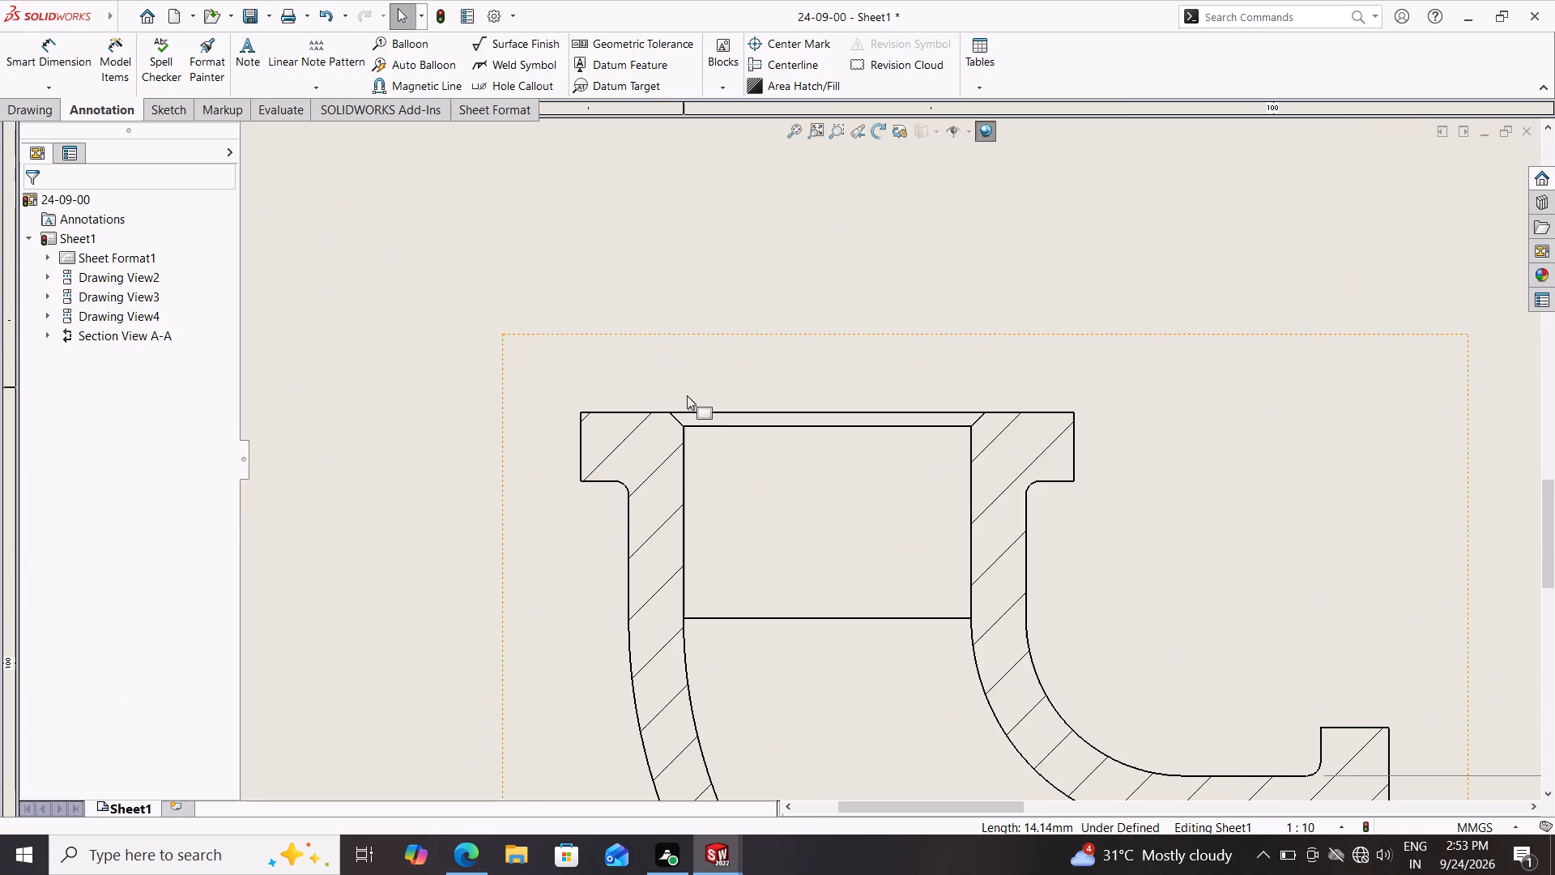
Edit the sheet format and delete the entire default title block, keeping the sheet border.
{"action": "scroll", "coordinate": [736, 463], "scroll_direction": "up", "scroll_amount": 7}
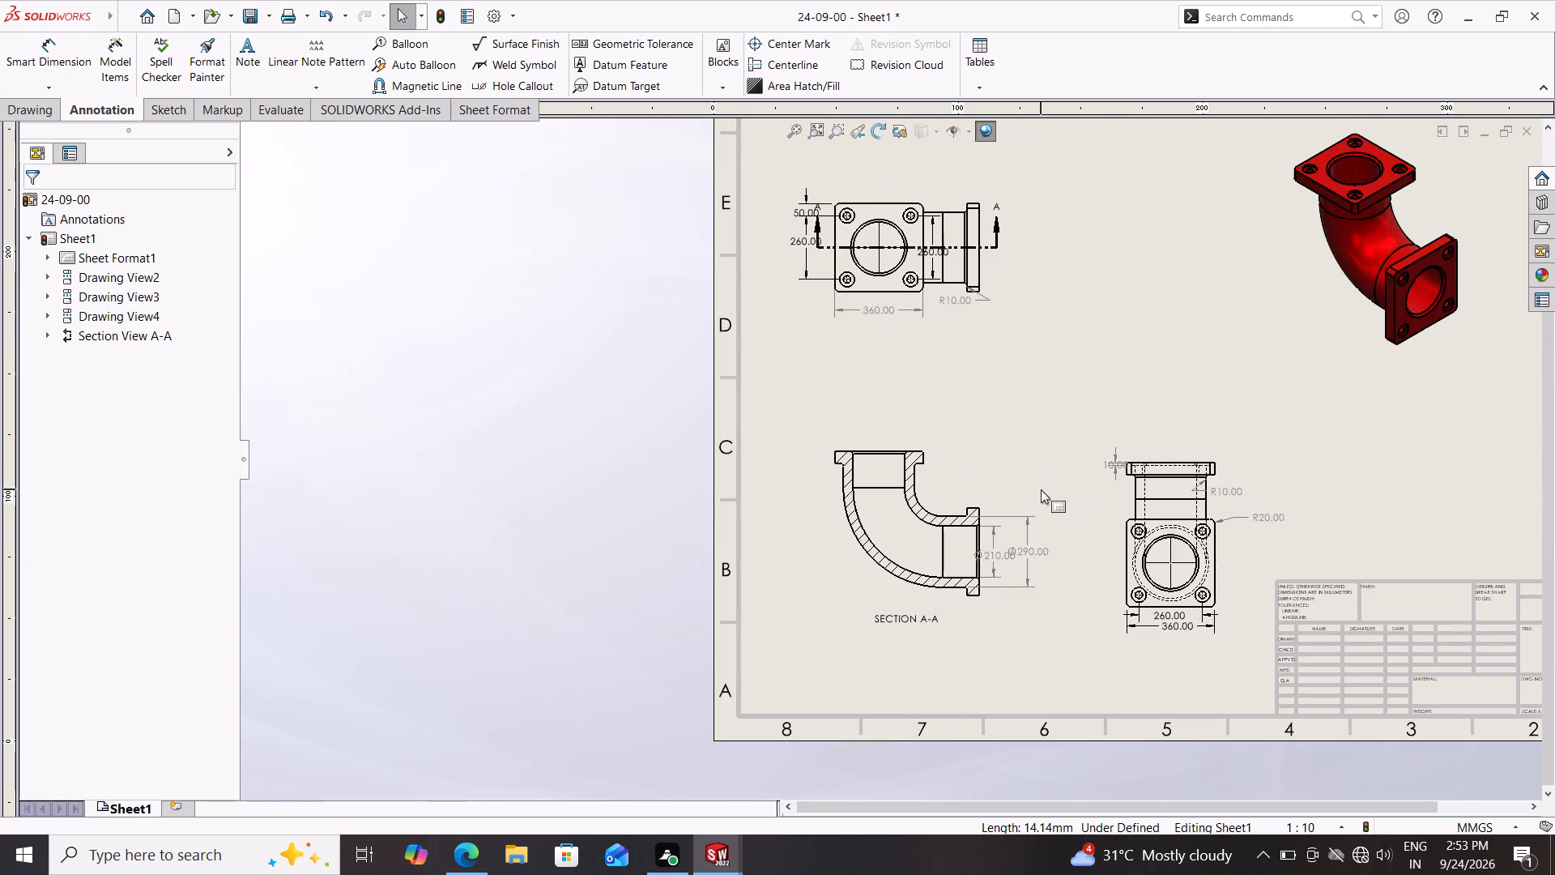
{"action": "scroll", "coordinate": [1399, 439], "scroll_direction": "up", "scroll_amount": 1}
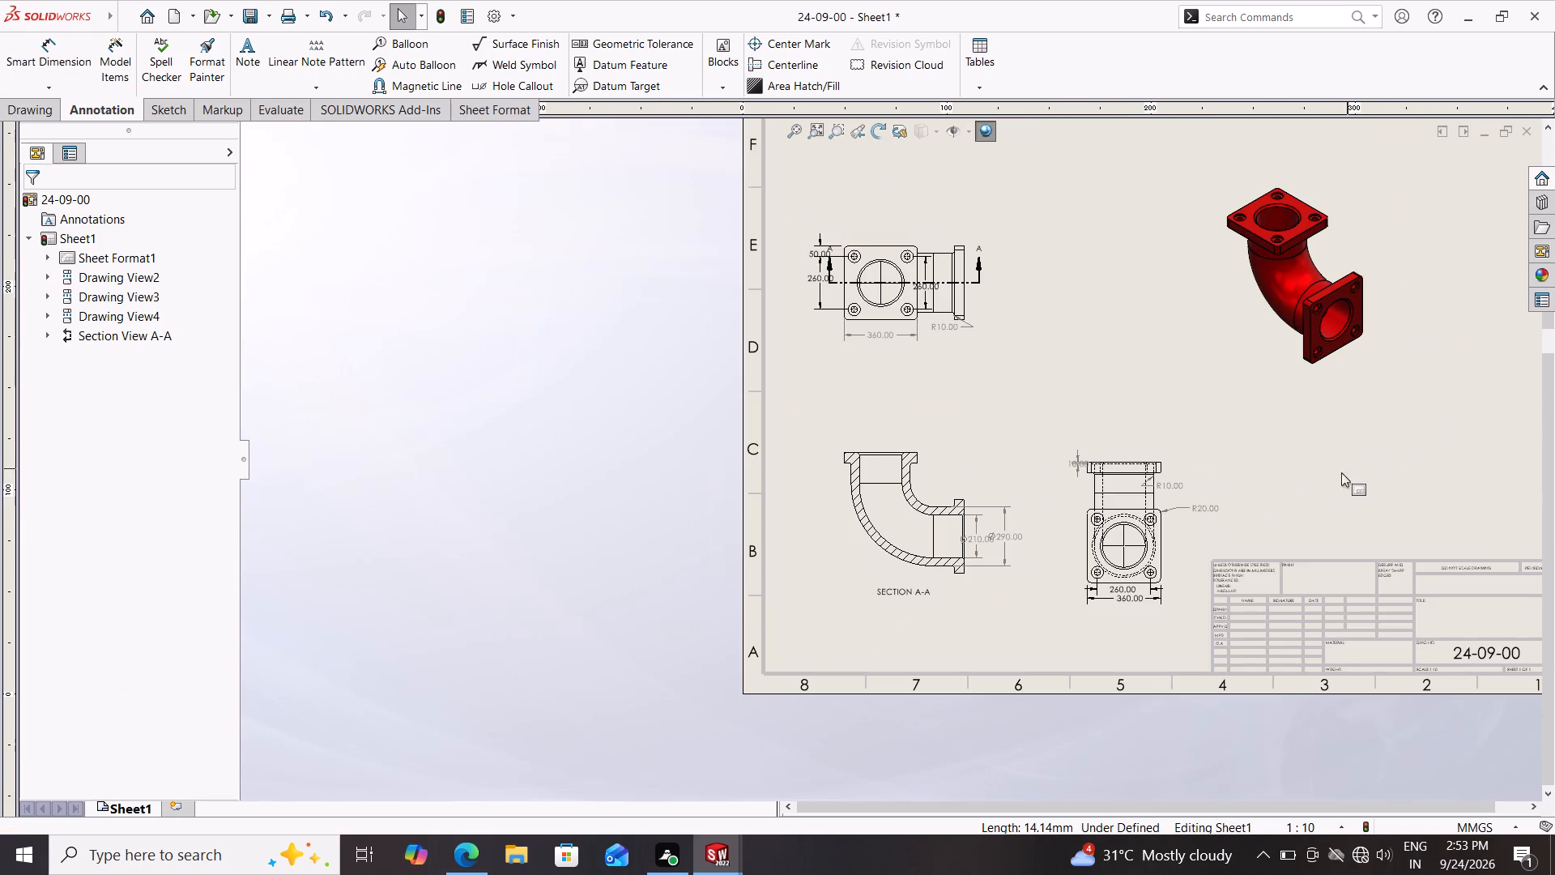
{"action": "scroll", "coordinate": [1255, 497], "scroll_direction": "up", "scroll_amount": 2}
{"action": "scroll", "coordinate": [1255, 497], "scroll_direction": "down", "scroll_amount": 2}
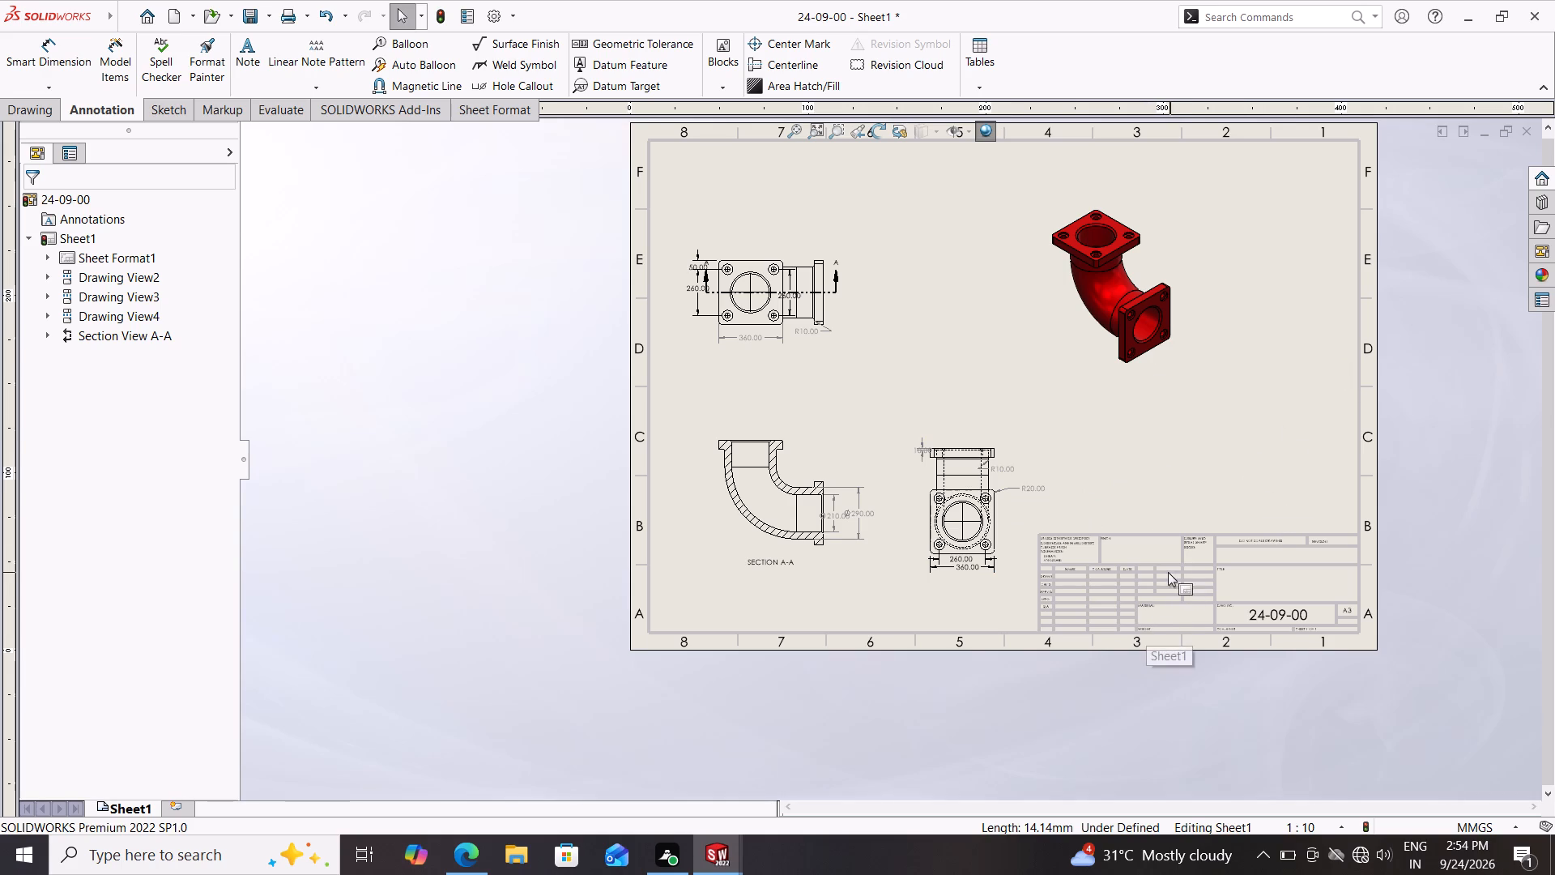
{"action": "right_click", "coordinate": [1227, 397]}
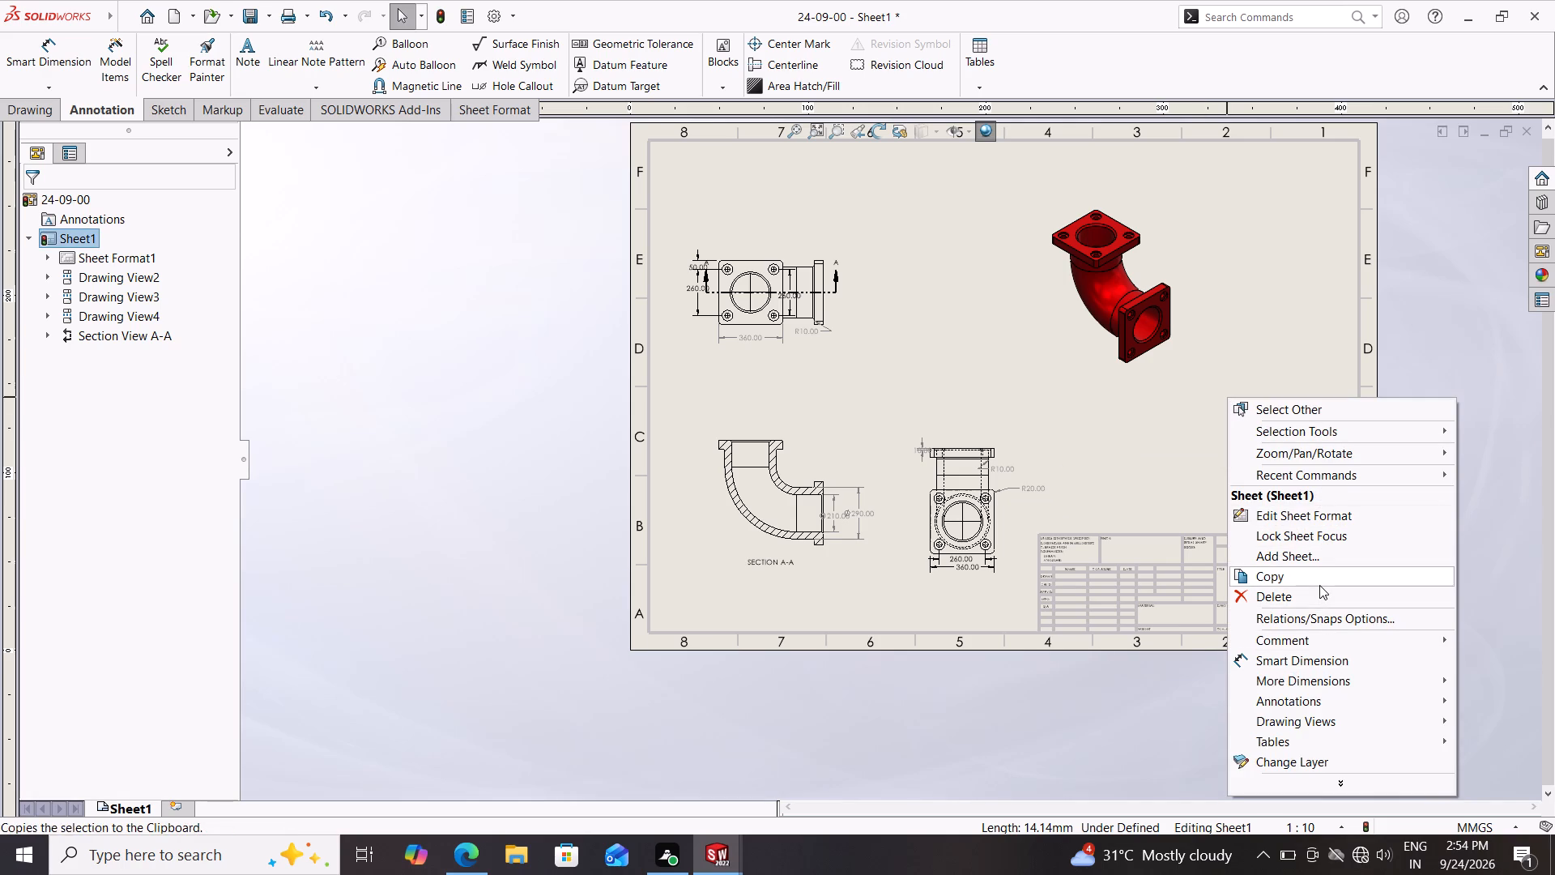
{"action": "left_click", "coordinate": [1336, 510]}
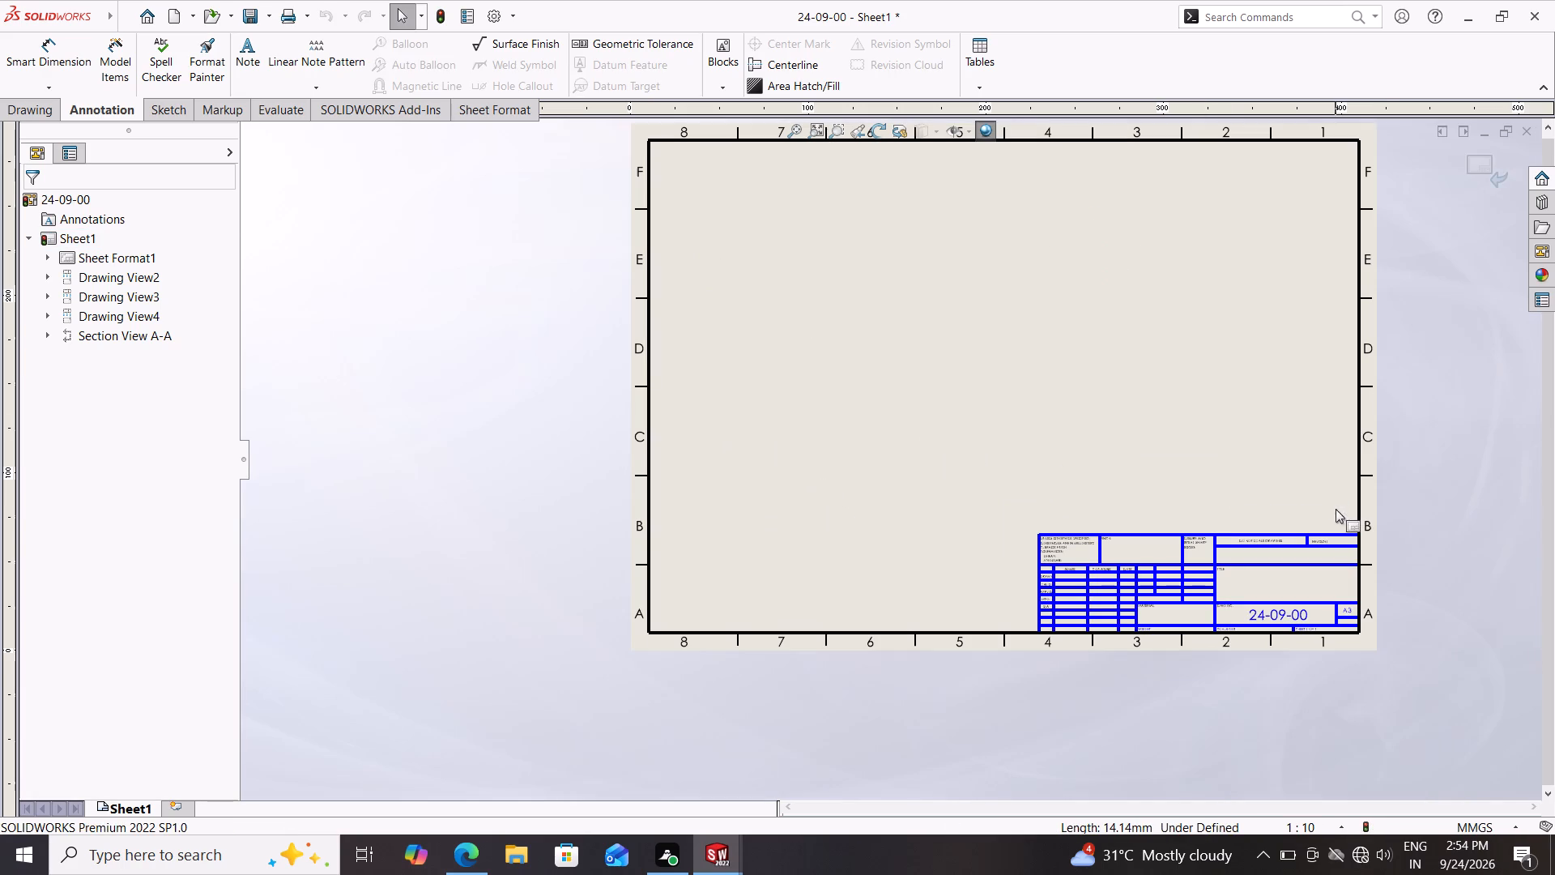
{"action": "left_click_drag", "start_coordinate": [1387, 505], "coordinate": [969, 691]}
{"action": "key", "text": "Delete"}
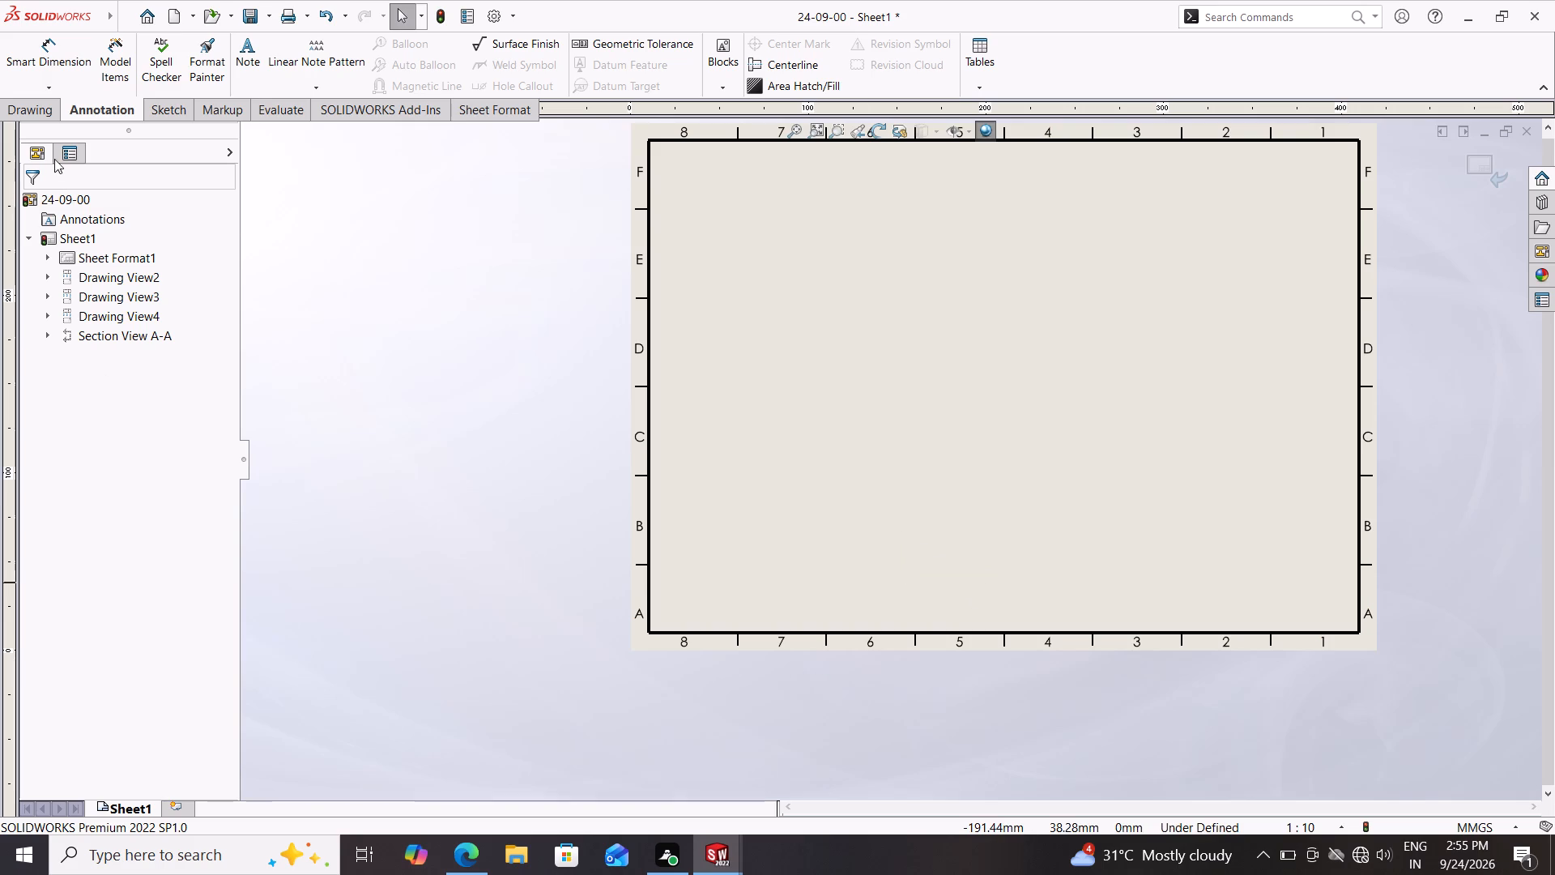
Draw a corner rectangle about 220 by 38.5 mm from the sheet border's lower-right corner as the new title block outline.
{"action": "left_click", "coordinate": [108, 110]}
{"action": "left_click", "coordinate": [162, 105]}
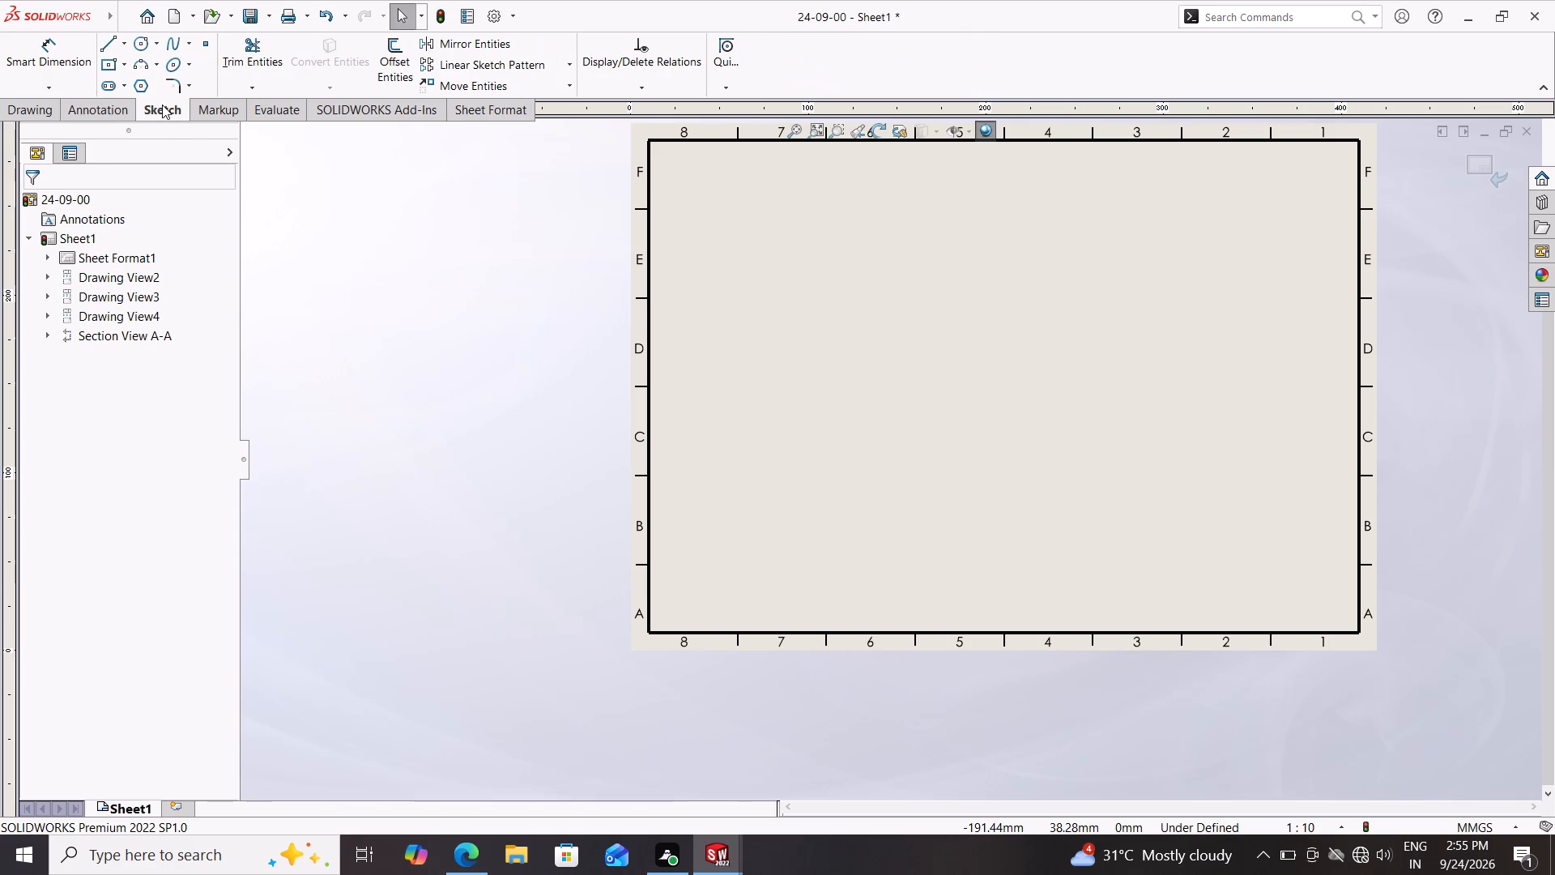
{"action": "left_click", "coordinate": [123, 66]}
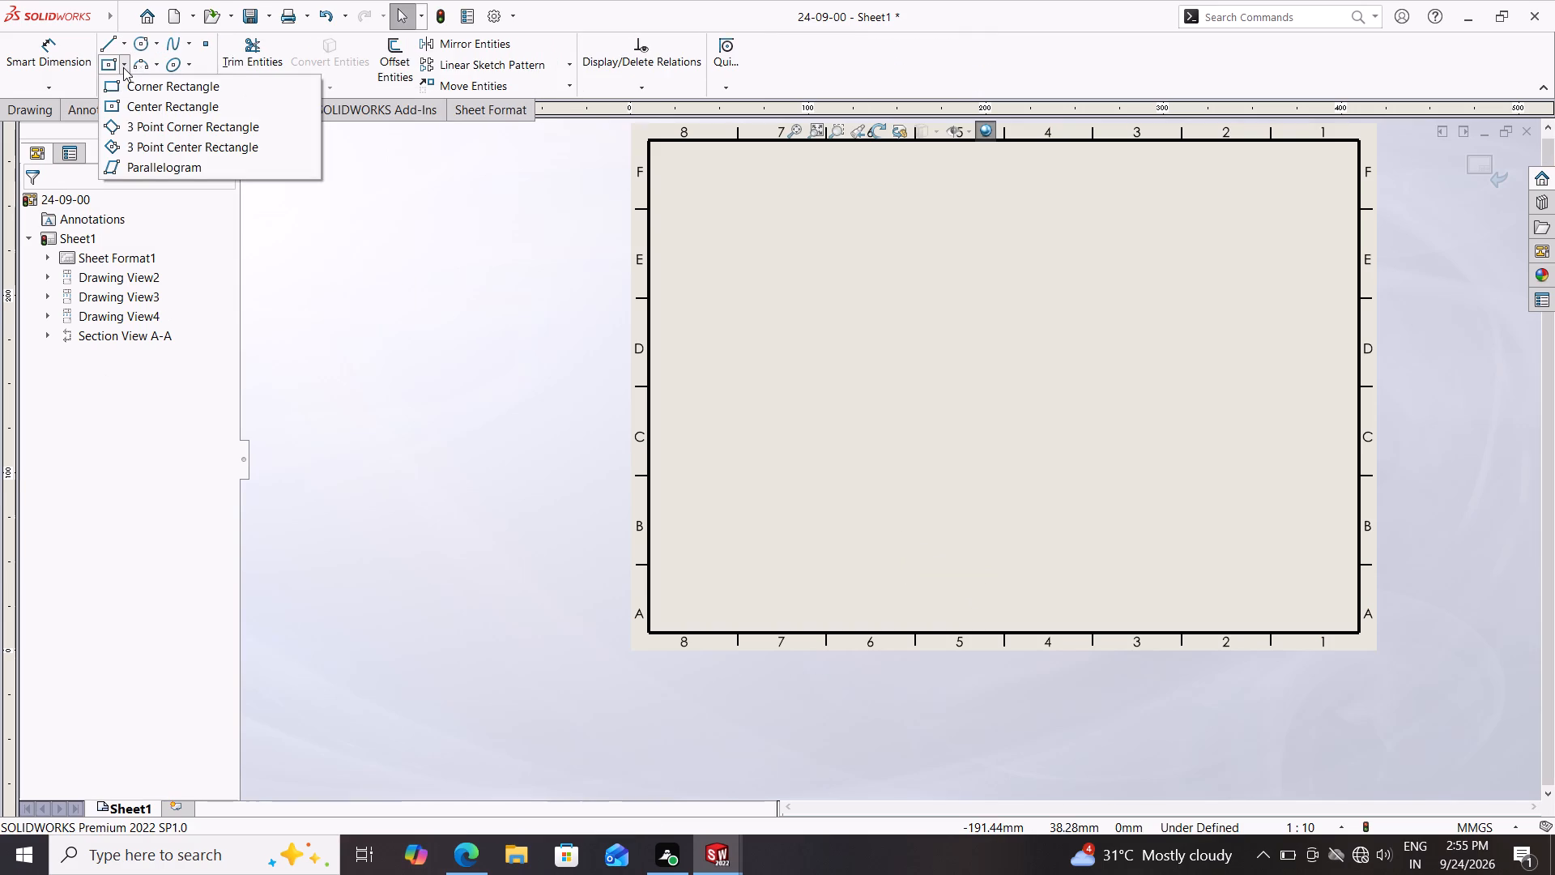
{"action": "left_click", "coordinate": [131, 91]}
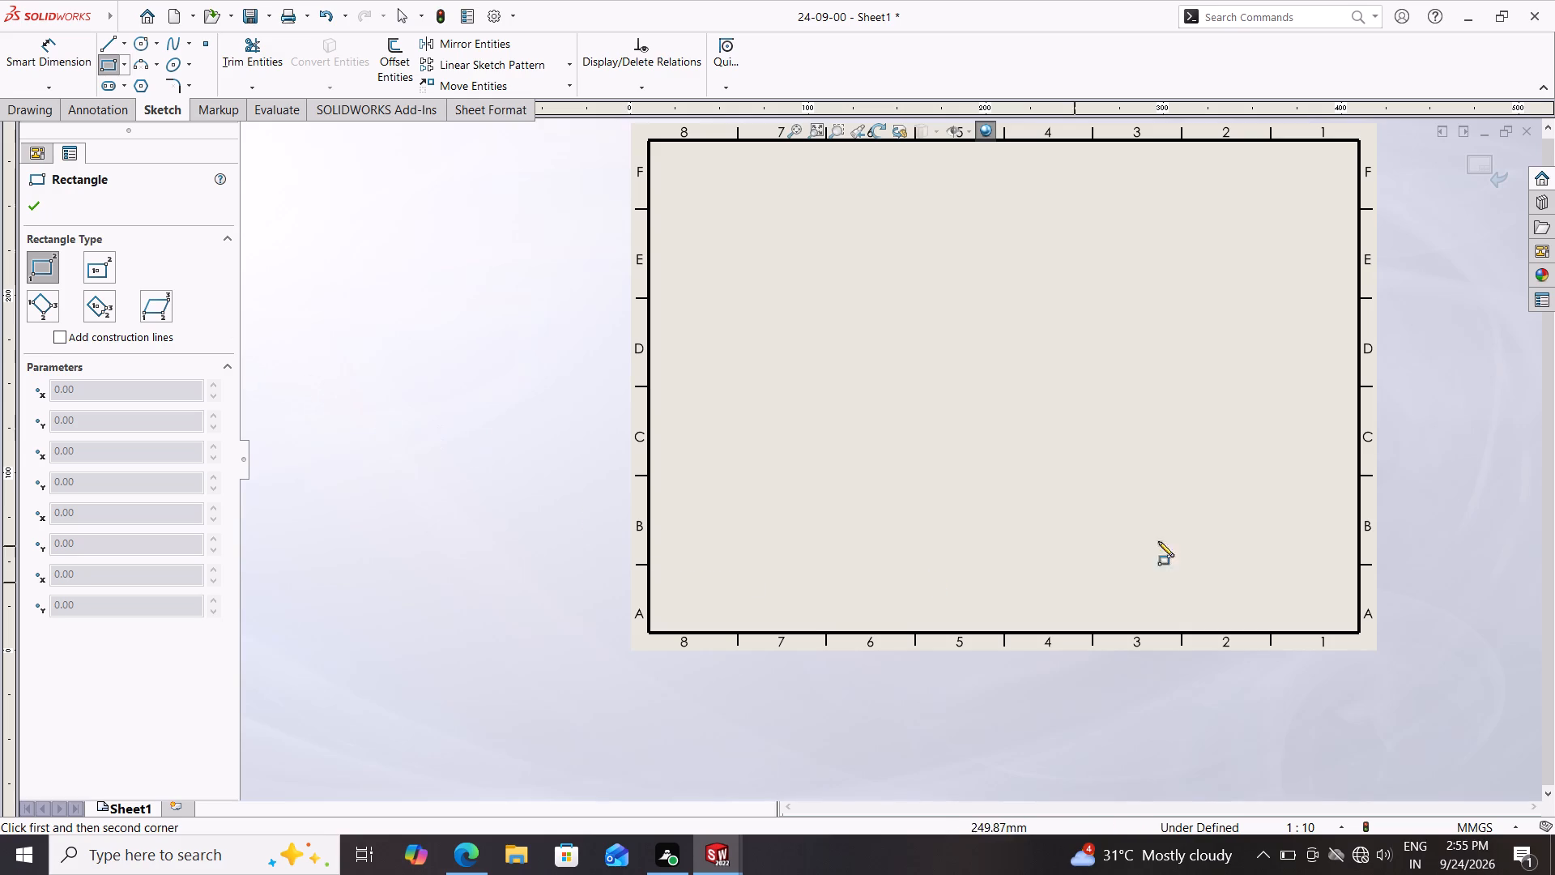
{"action": "left_click", "coordinate": [1358, 632]}
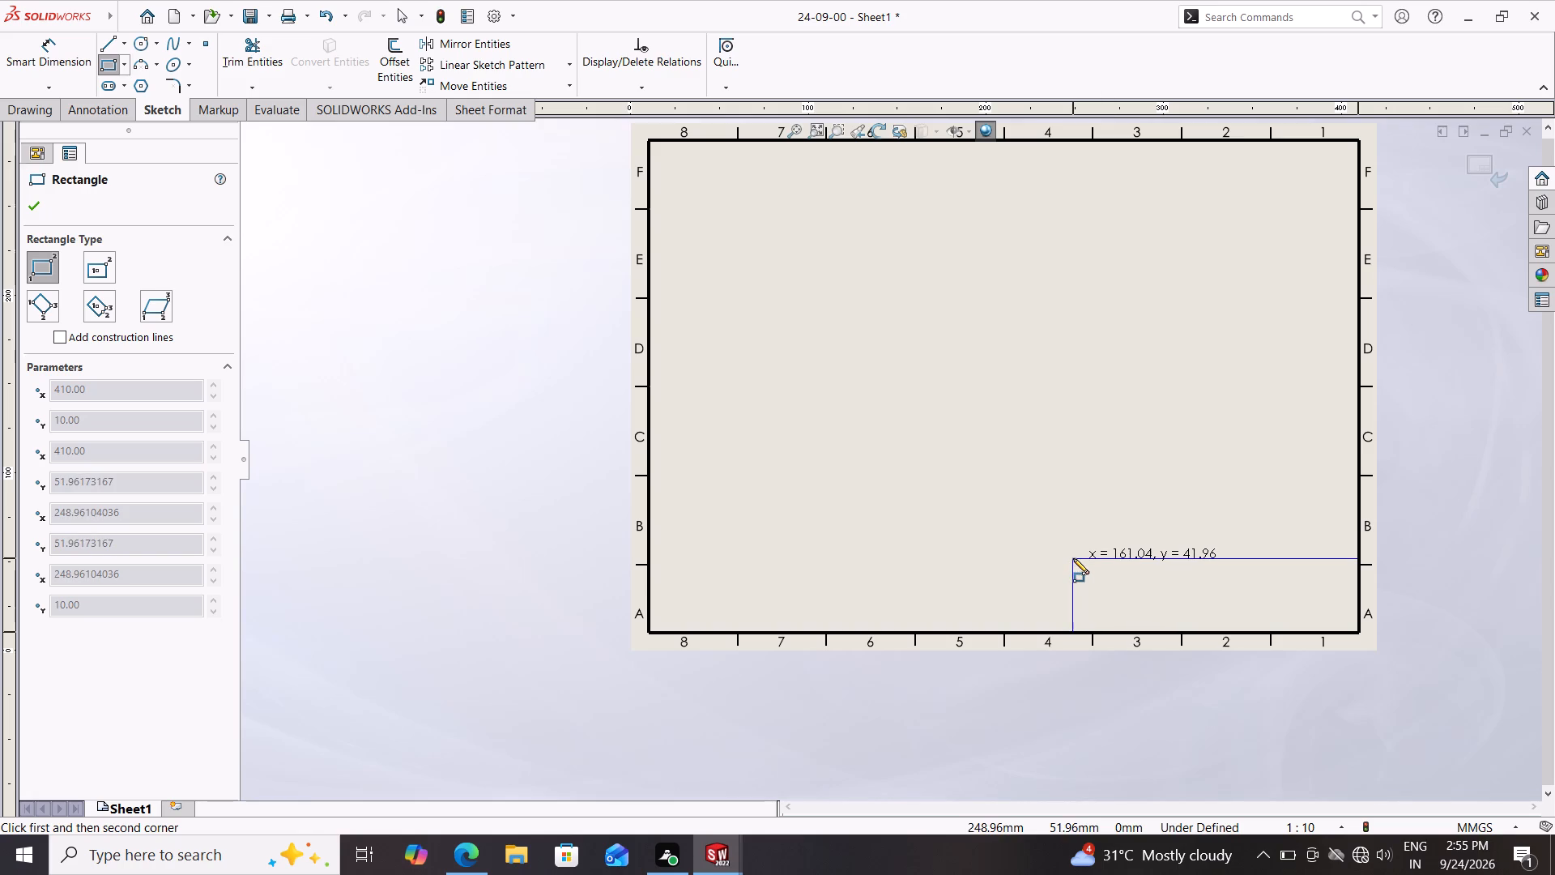
{"action": "left_click", "coordinate": [969, 565]}
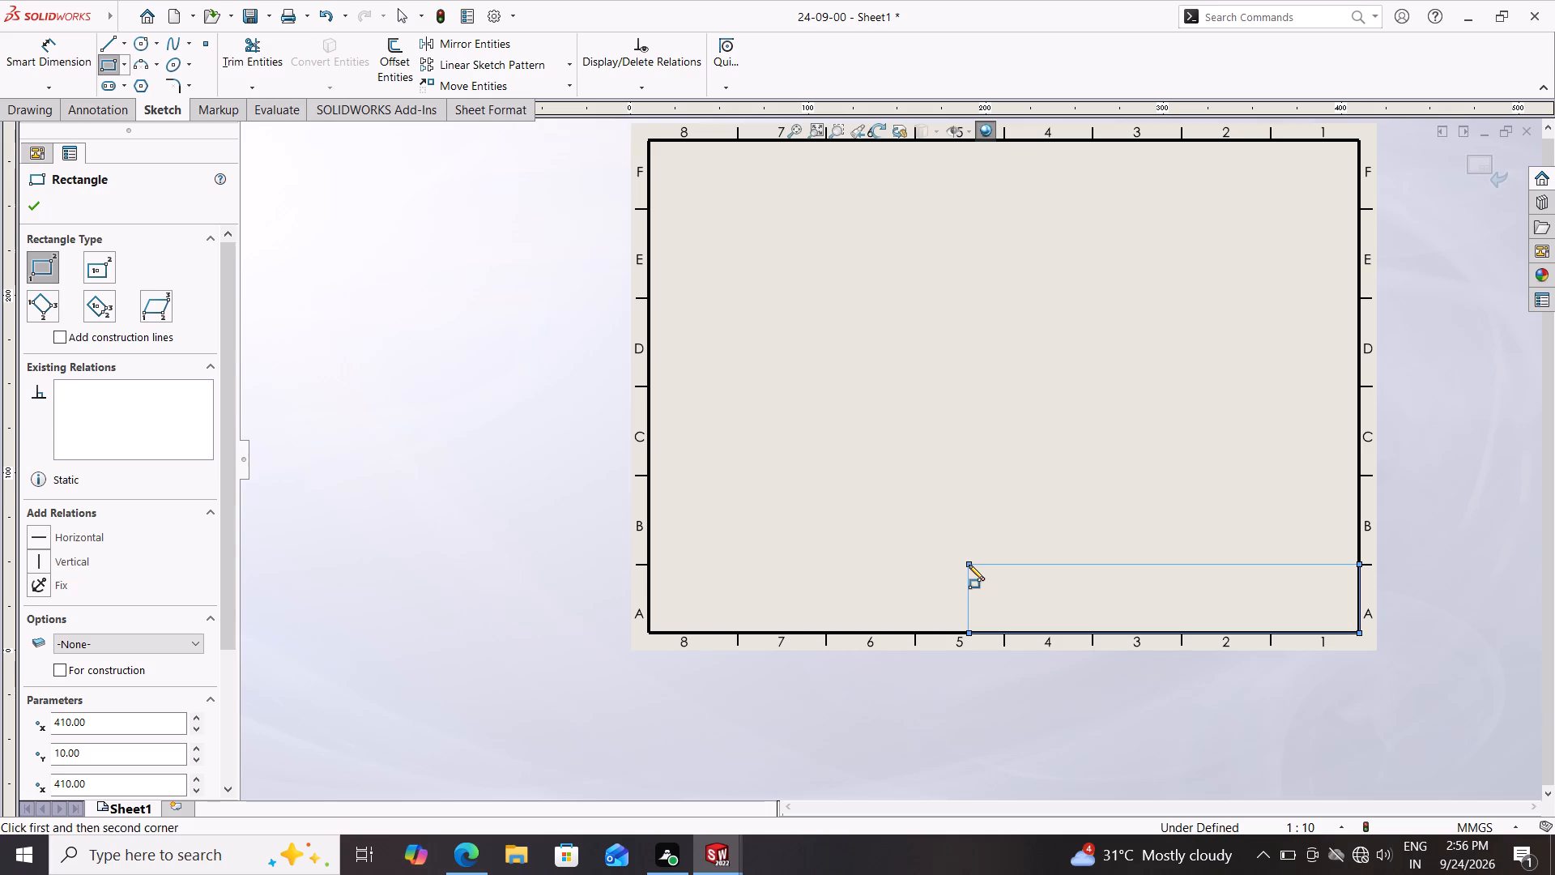
Draw rectangles dividing the title block into a left cell about 51.5 mm wide and a middle cell about 94 mm wide, split at mid-height.
{"action": "left_click", "coordinate": [969, 565]}
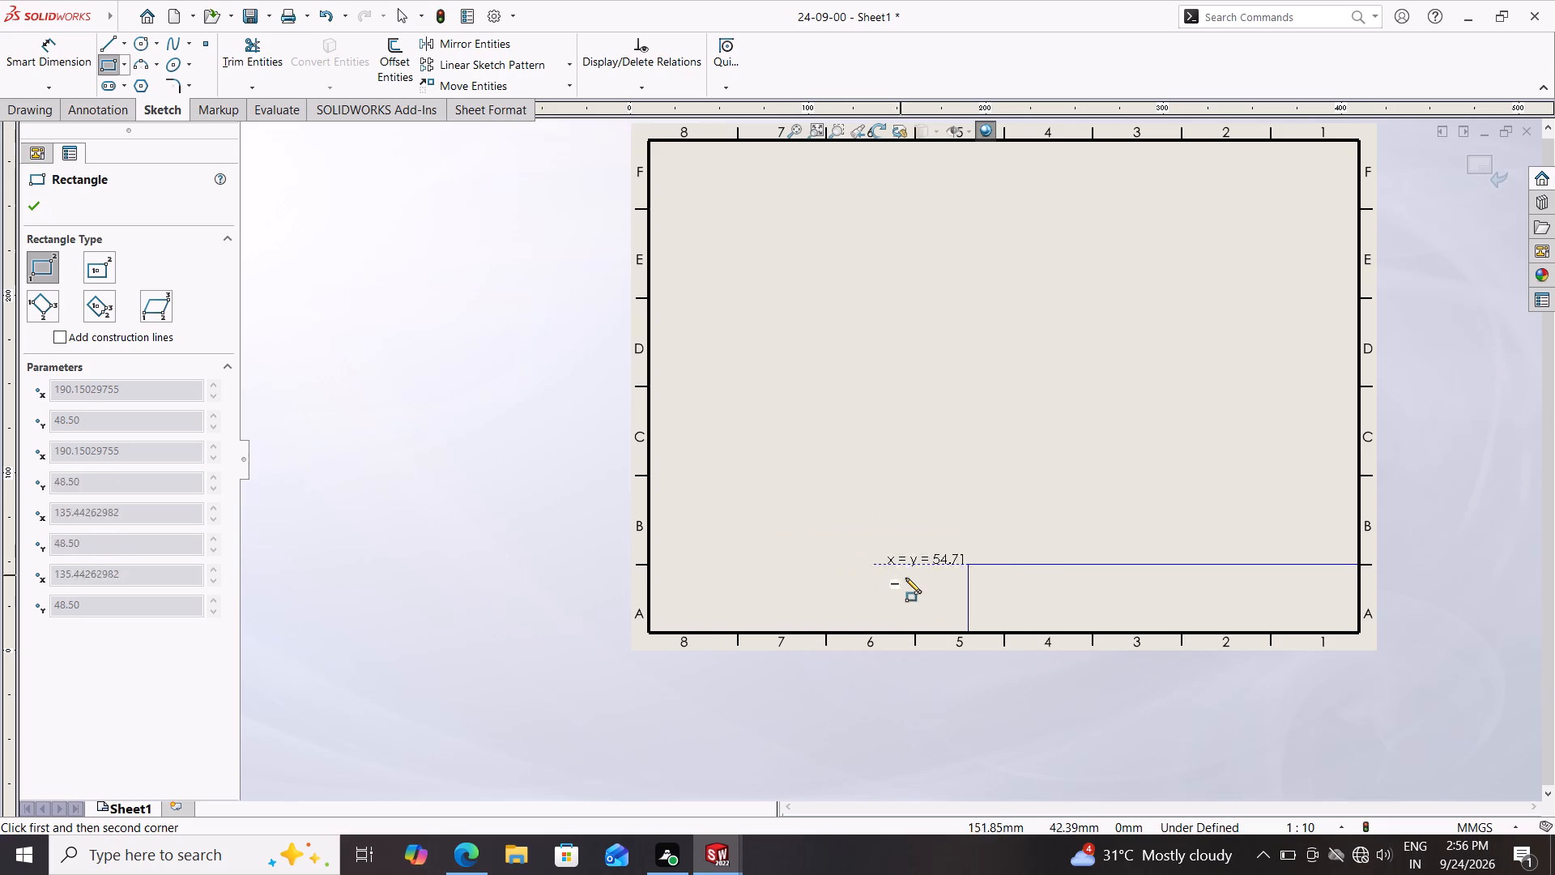
{"action": "left_click", "coordinate": [1060, 631]}
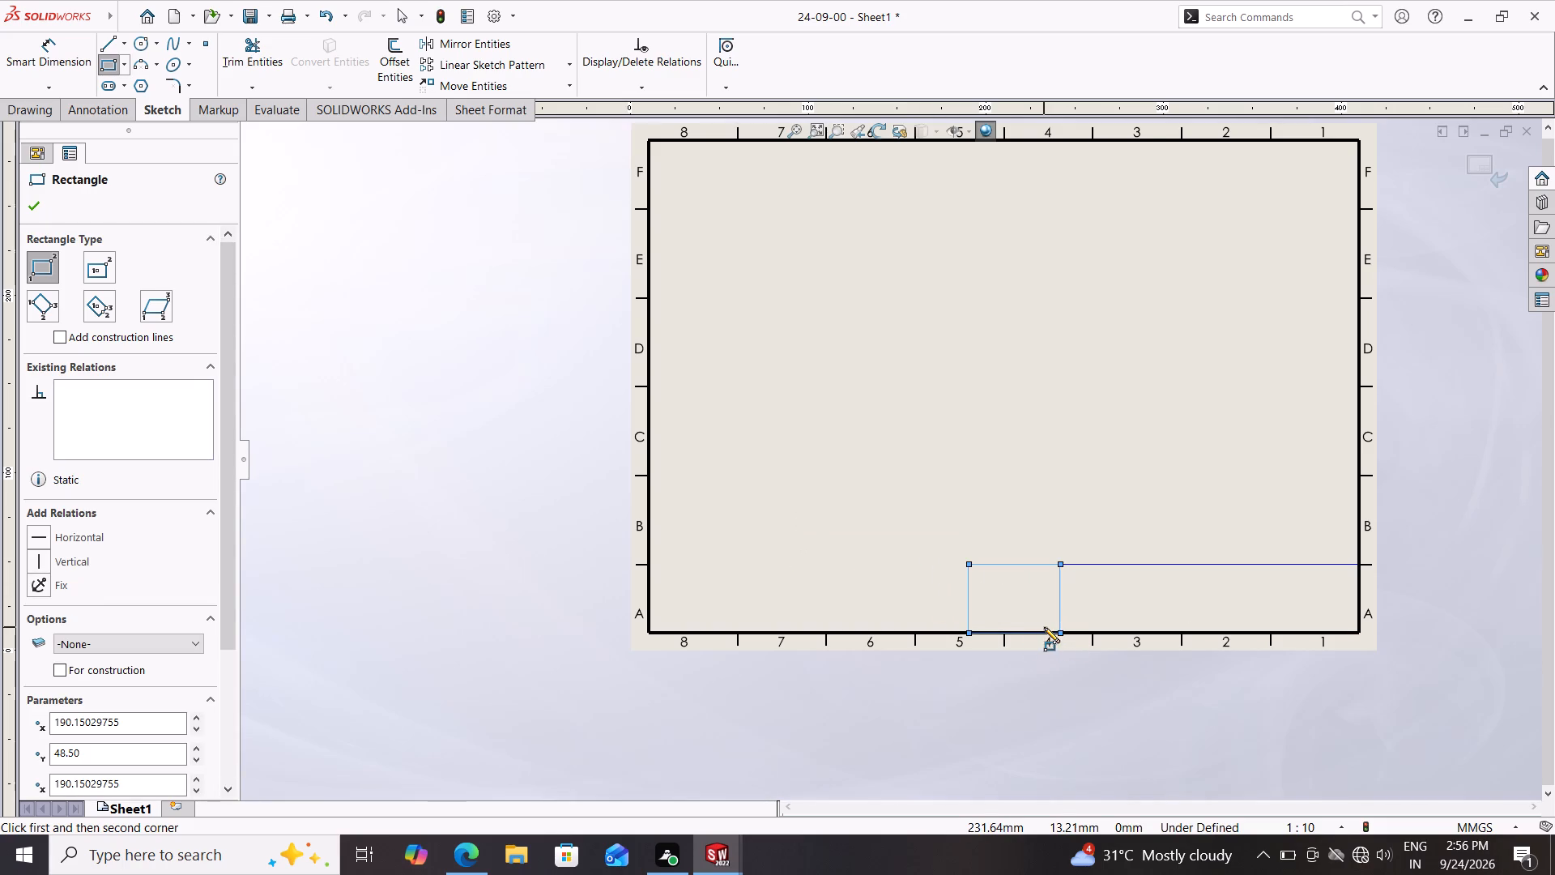
{"action": "left_click", "coordinate": [1060, 565]}
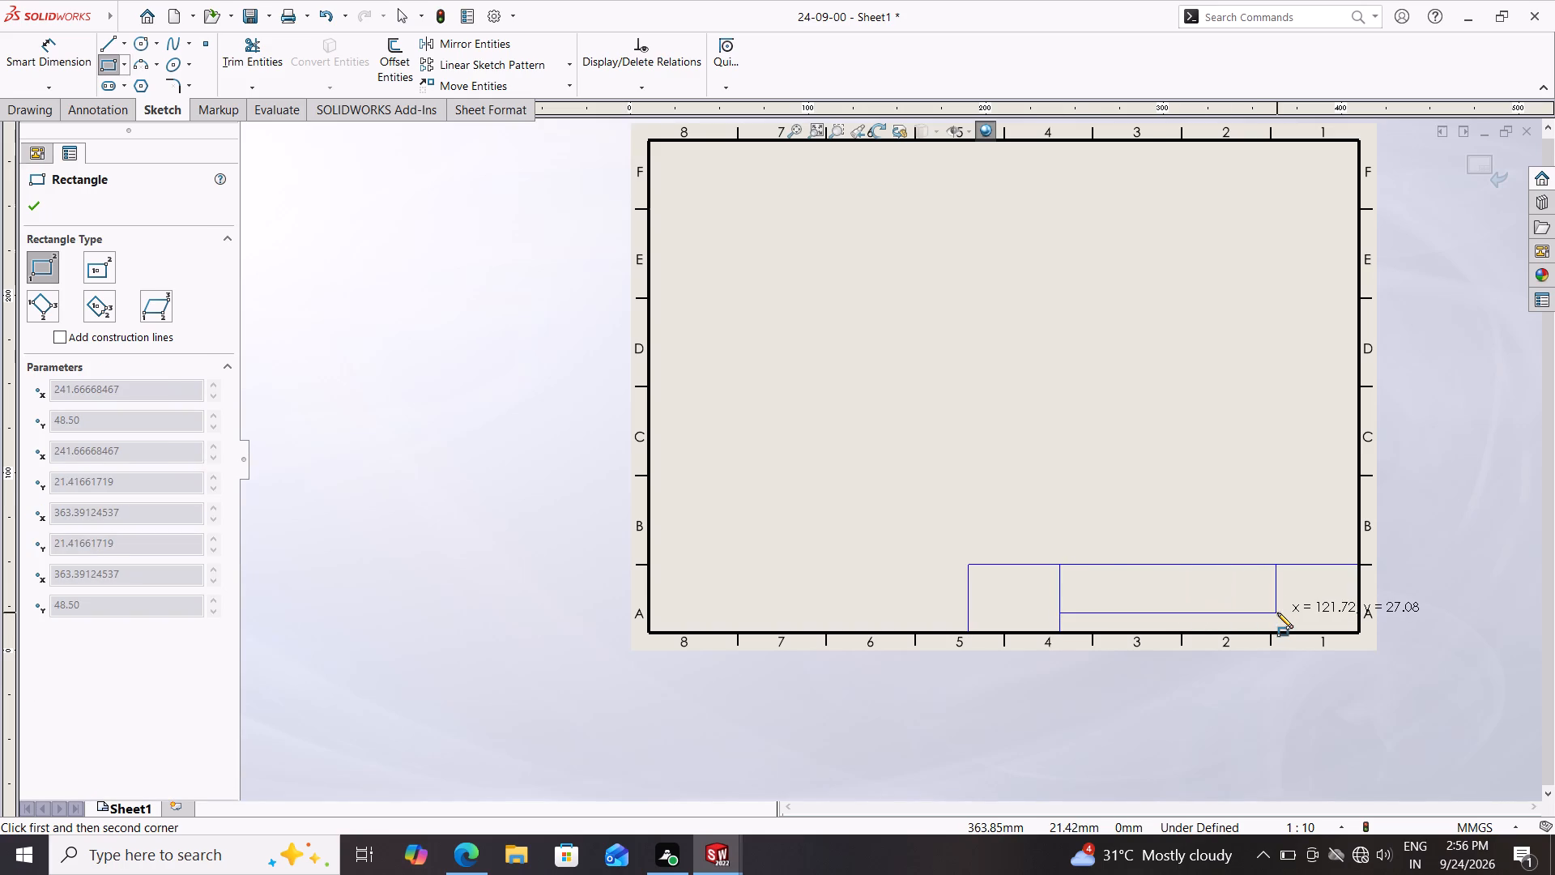
{"action": "left_click", "coordinate": [1227, 633]}
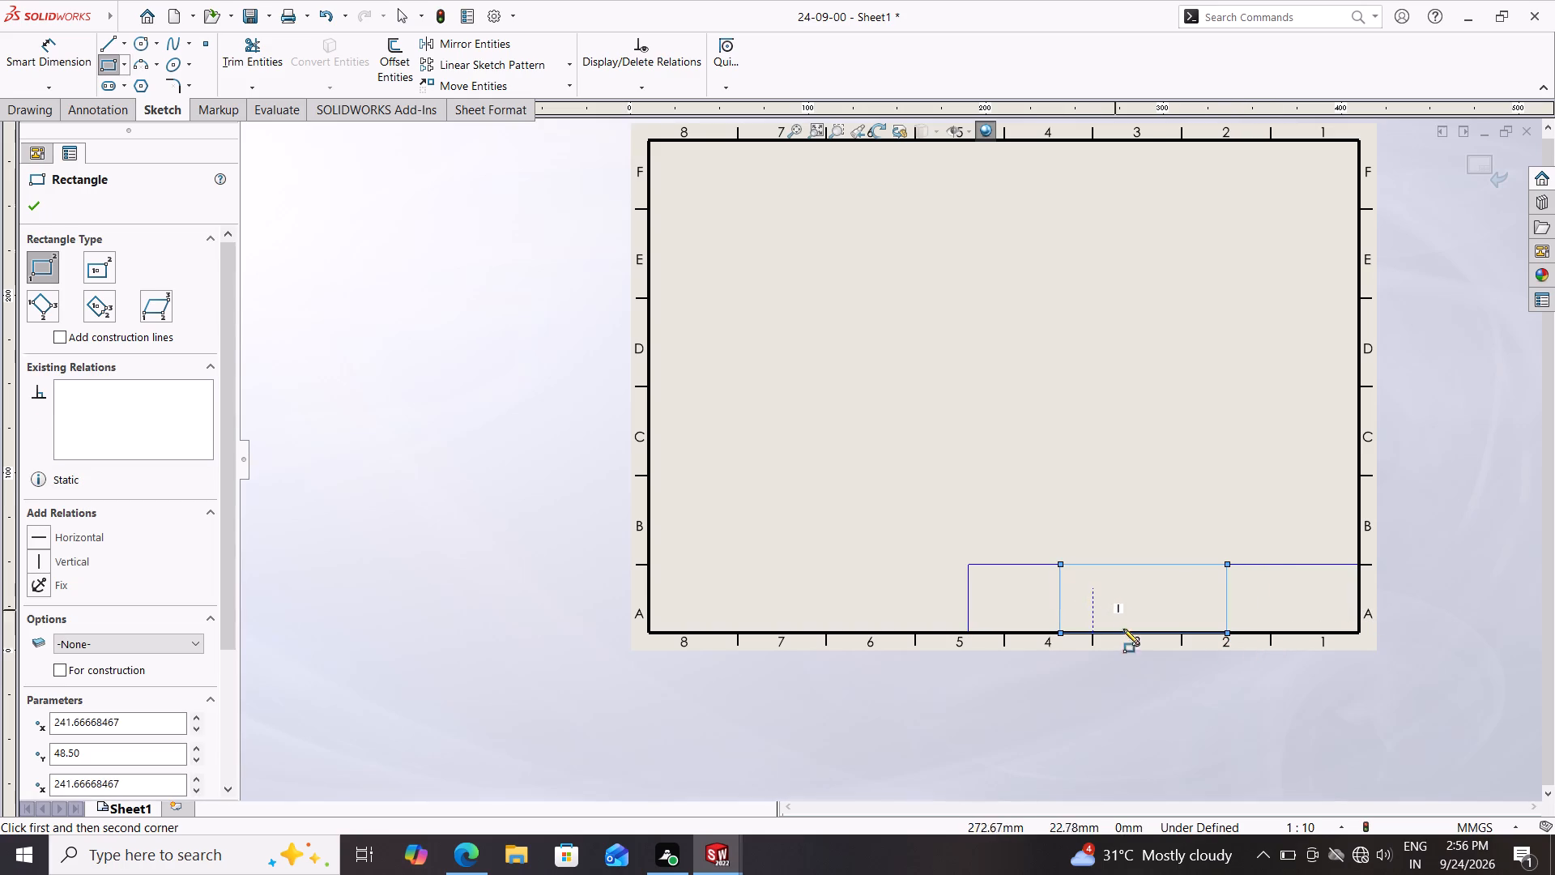
{"action": "left_click", "coordinate": [1062, 564]}
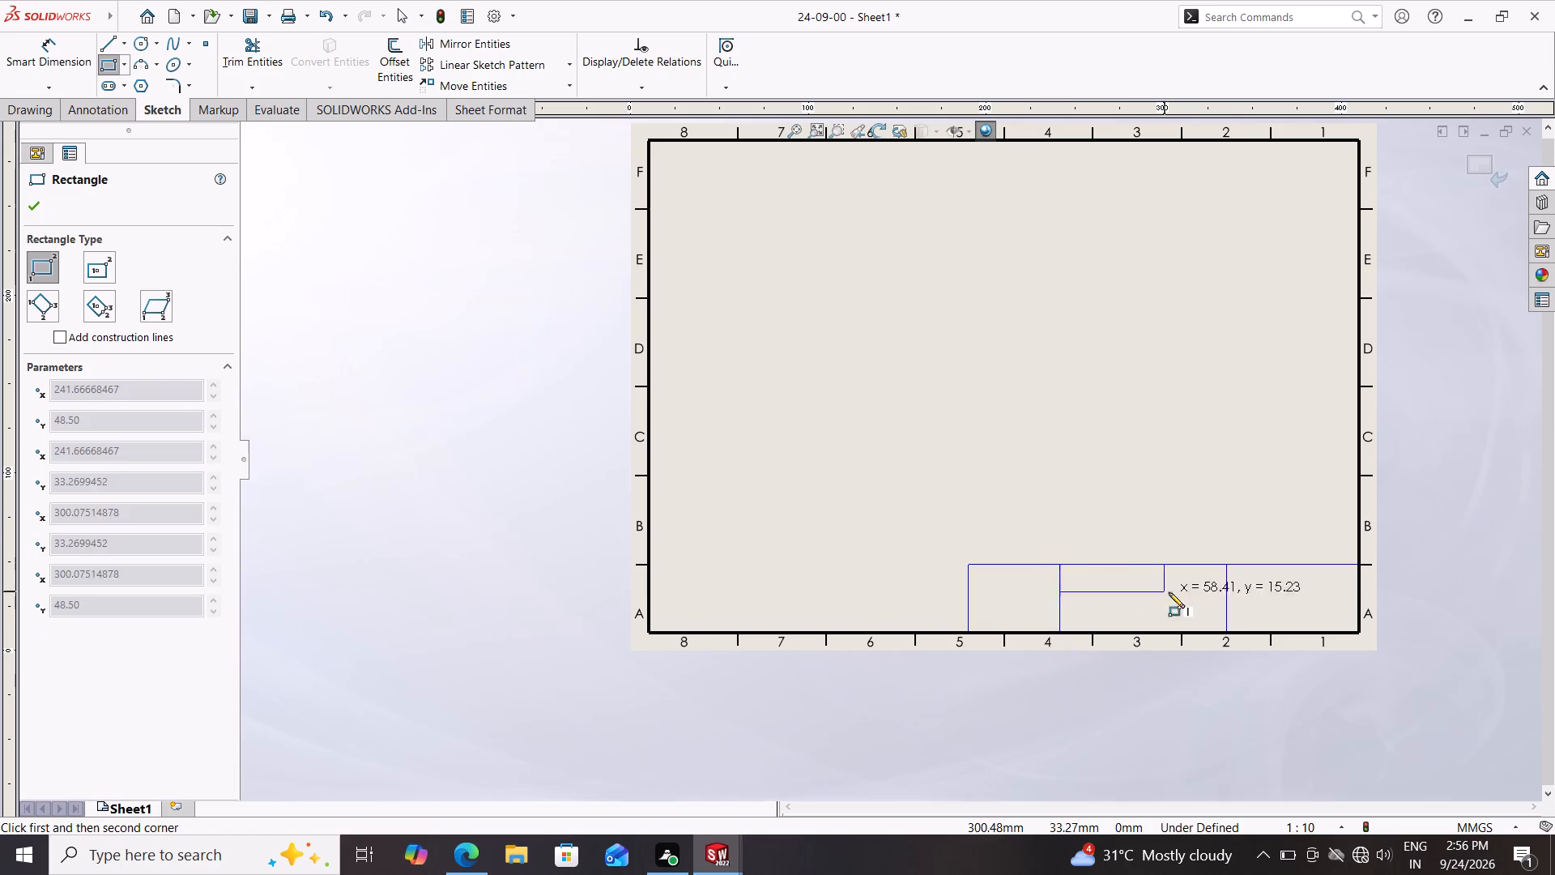
{"action": "left_click", "coordinate": [1231, 597]}
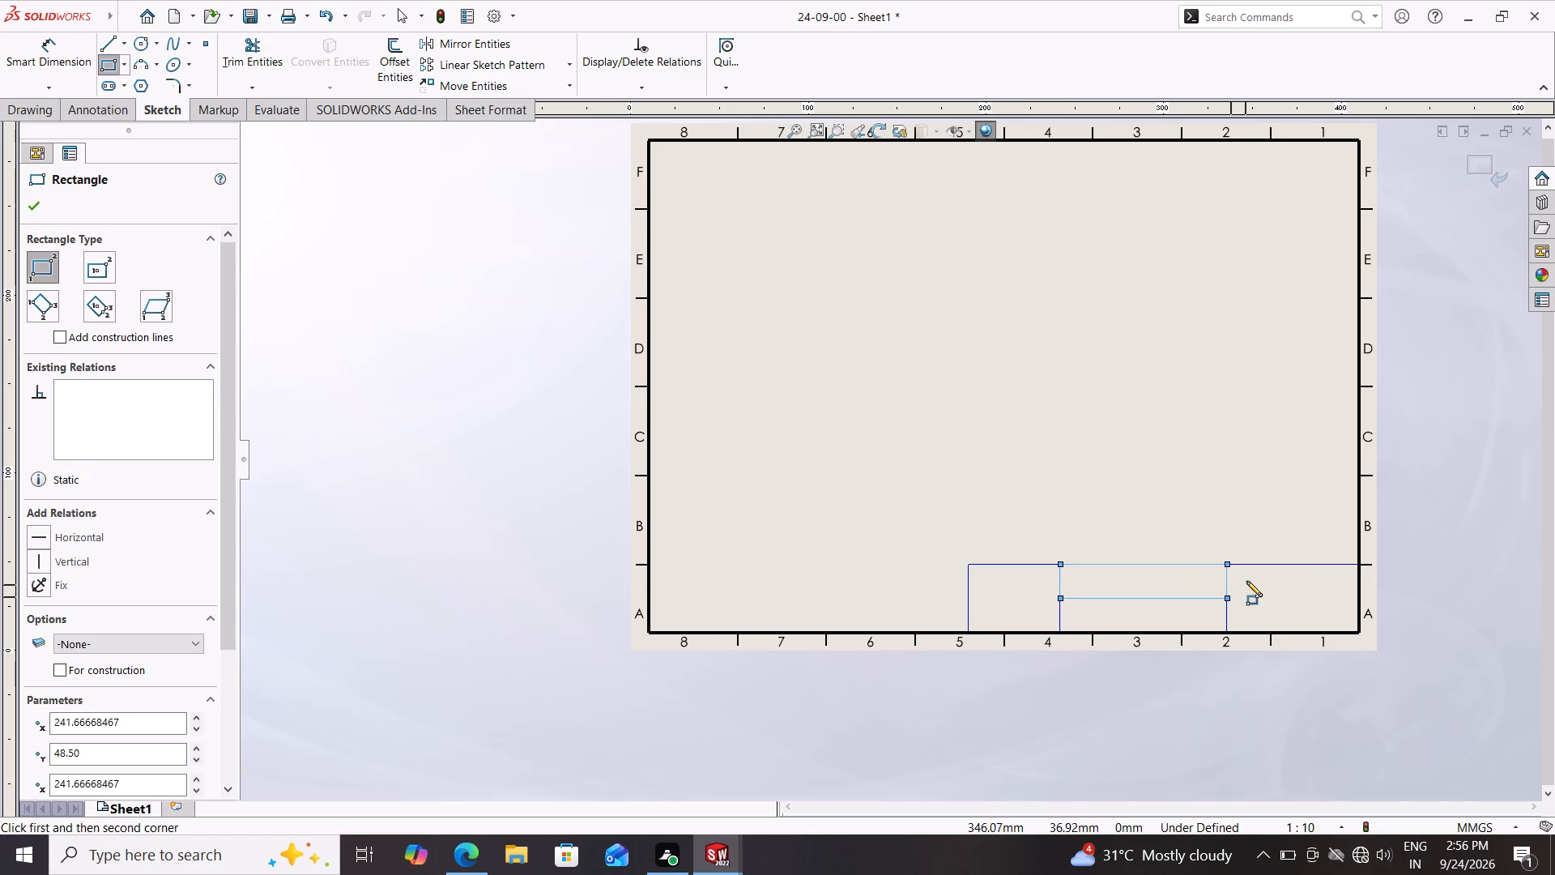
Draw a full-height rectangle over the title block's remaining right-hand part and split it horizontally with a rectangle about 19.25 mm high.
{"action": "left_click", "coordinate": [1227, 566]}
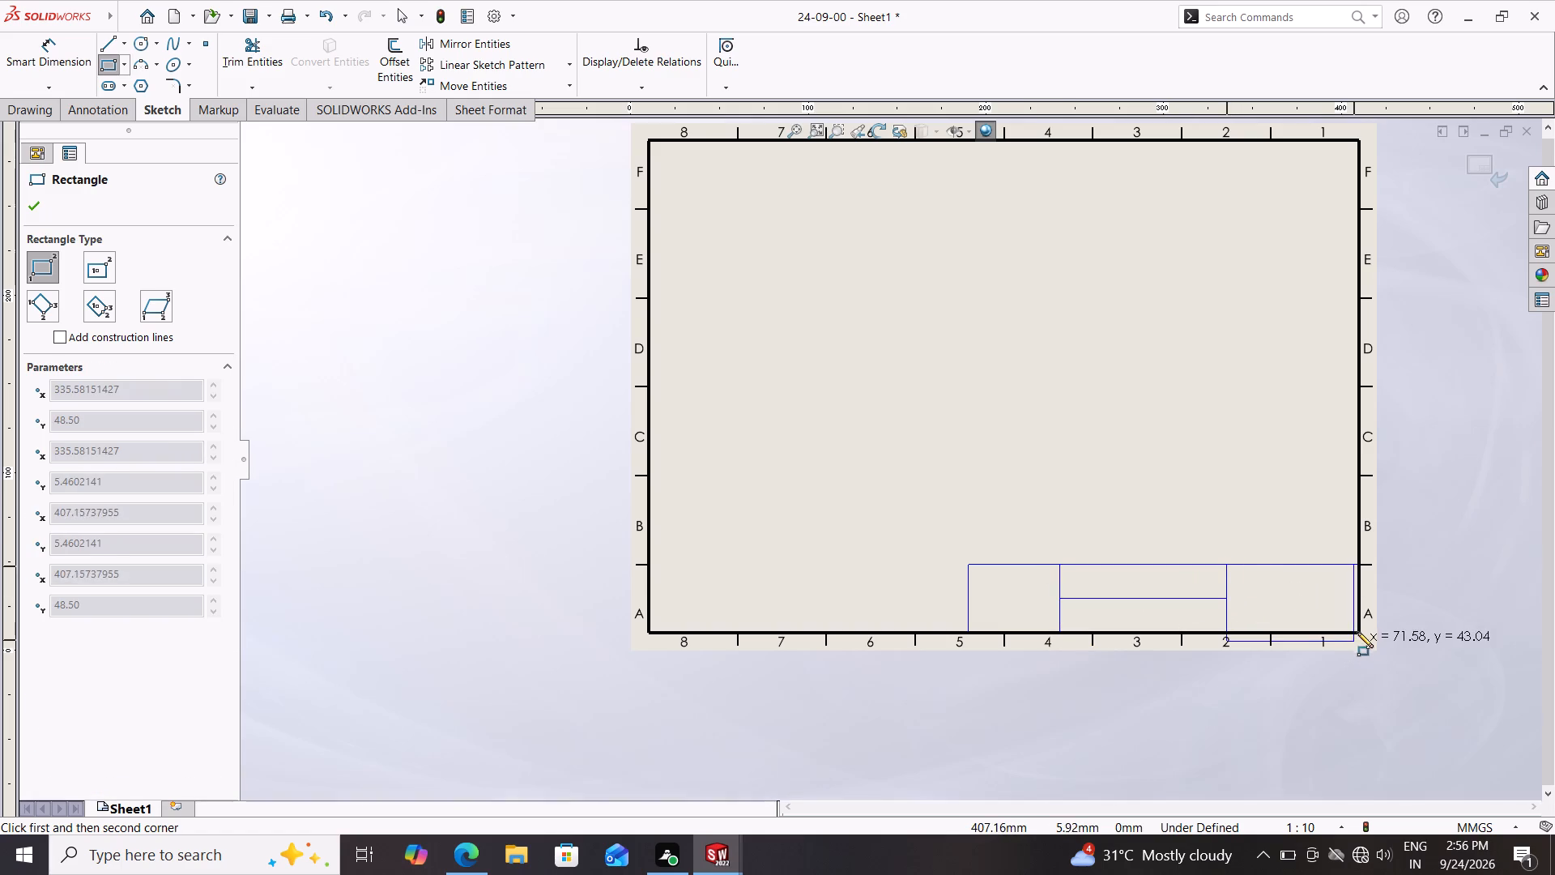
{"action": "left_click", "coordinate": [1359, 632]}
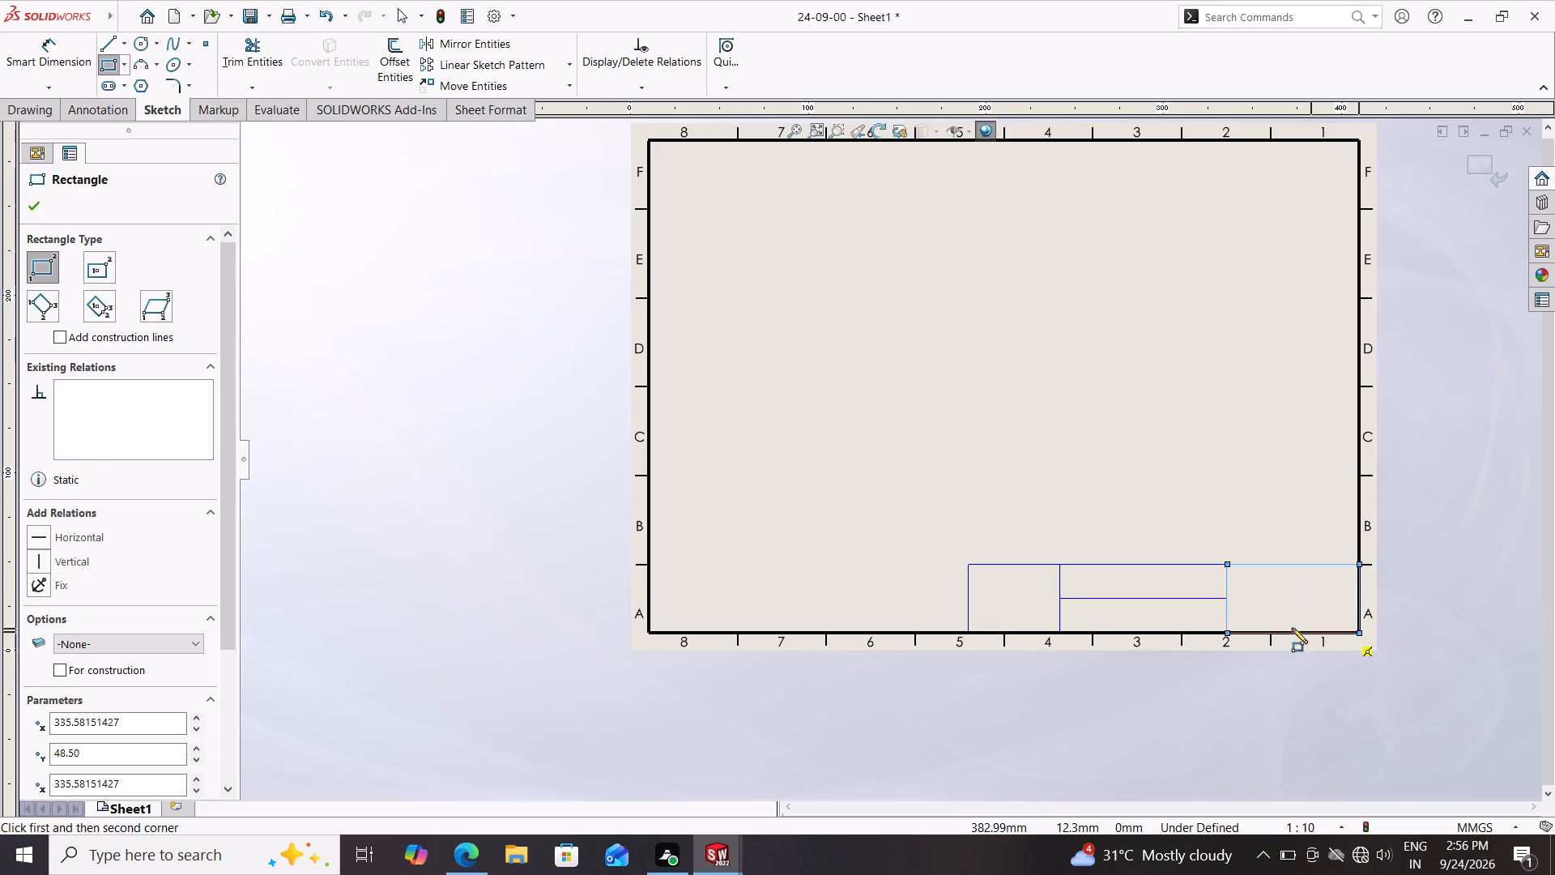
{"action": "left_click", "coordinate": [1229, 563]}
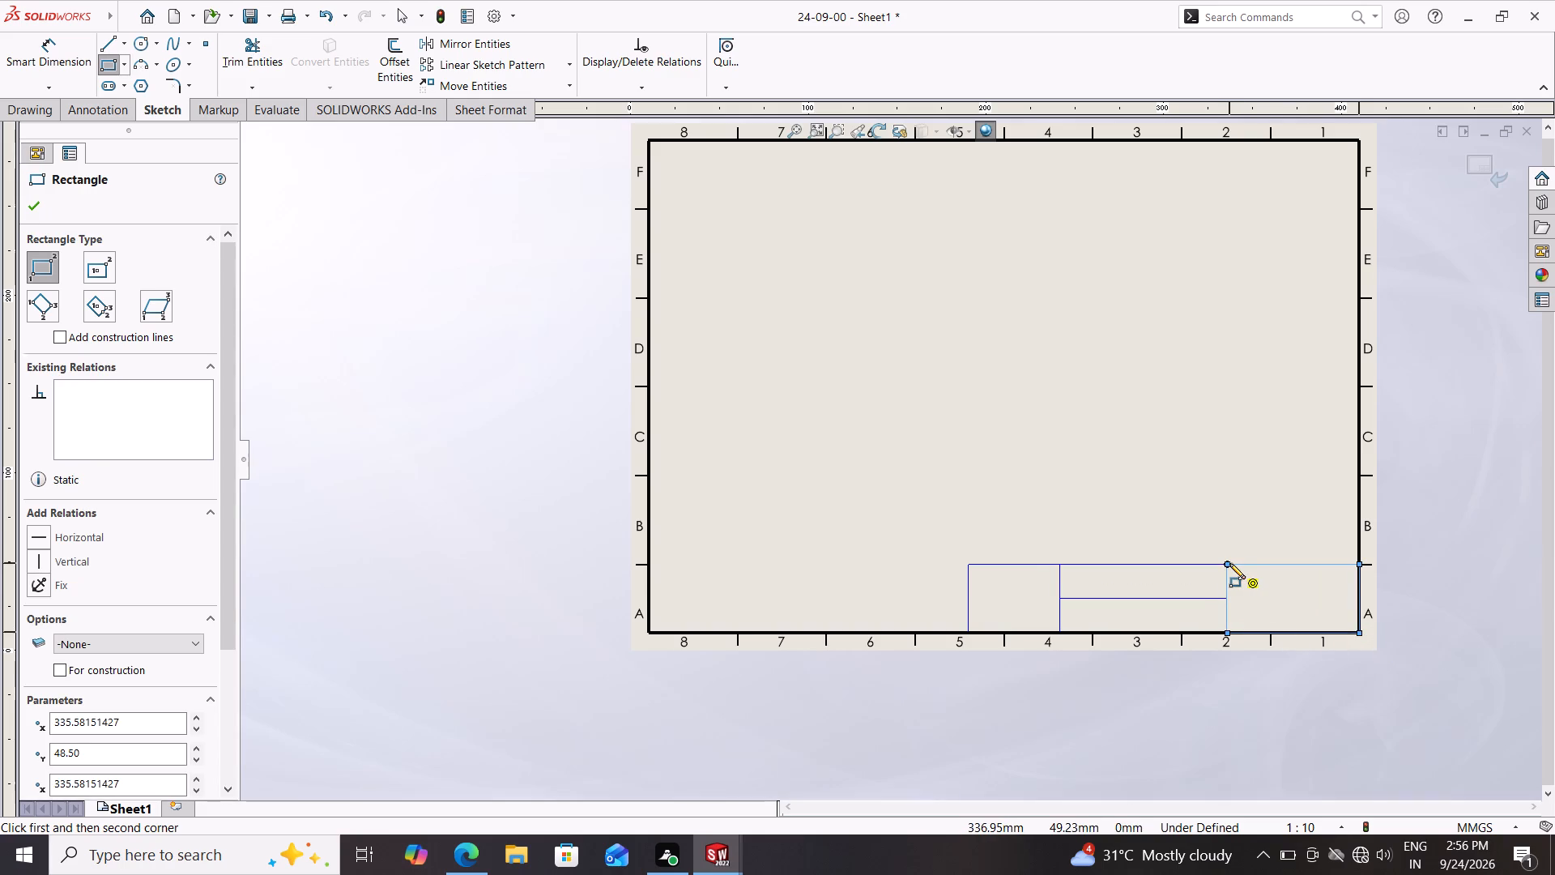
{"action": "left_click", "coordinate": [1357, 596]}
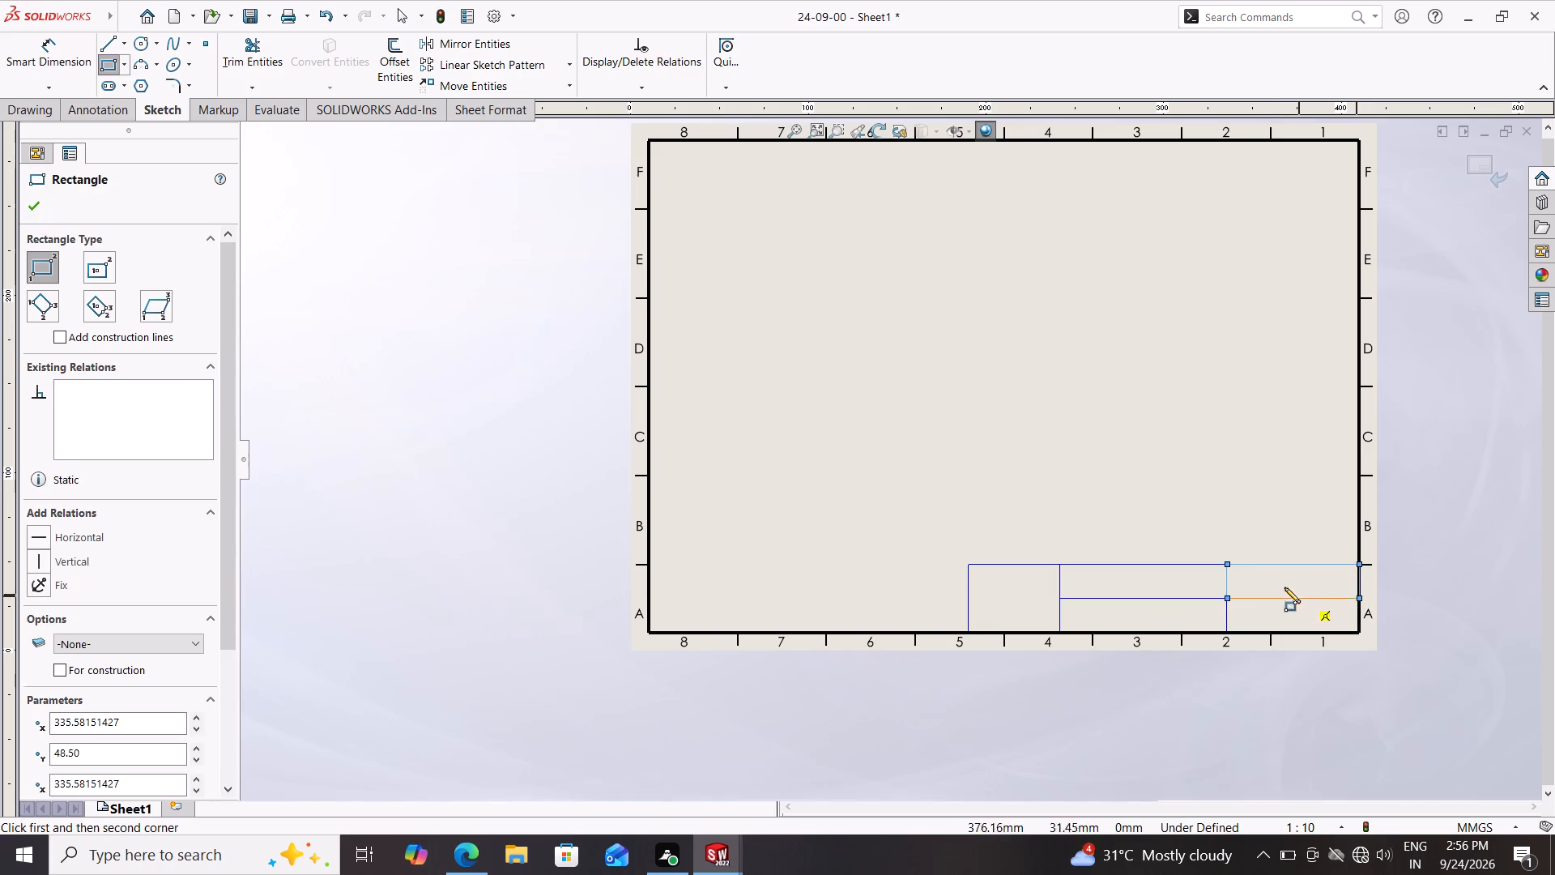
Subdivide the right-hand part with upper and lower rectangles about 48.8 mm wide, a 9.63 mm high strip, and a full-height rectangle about 24.4 mm wide.
{"action": "left_click", "coordinate": [1229, 599]}
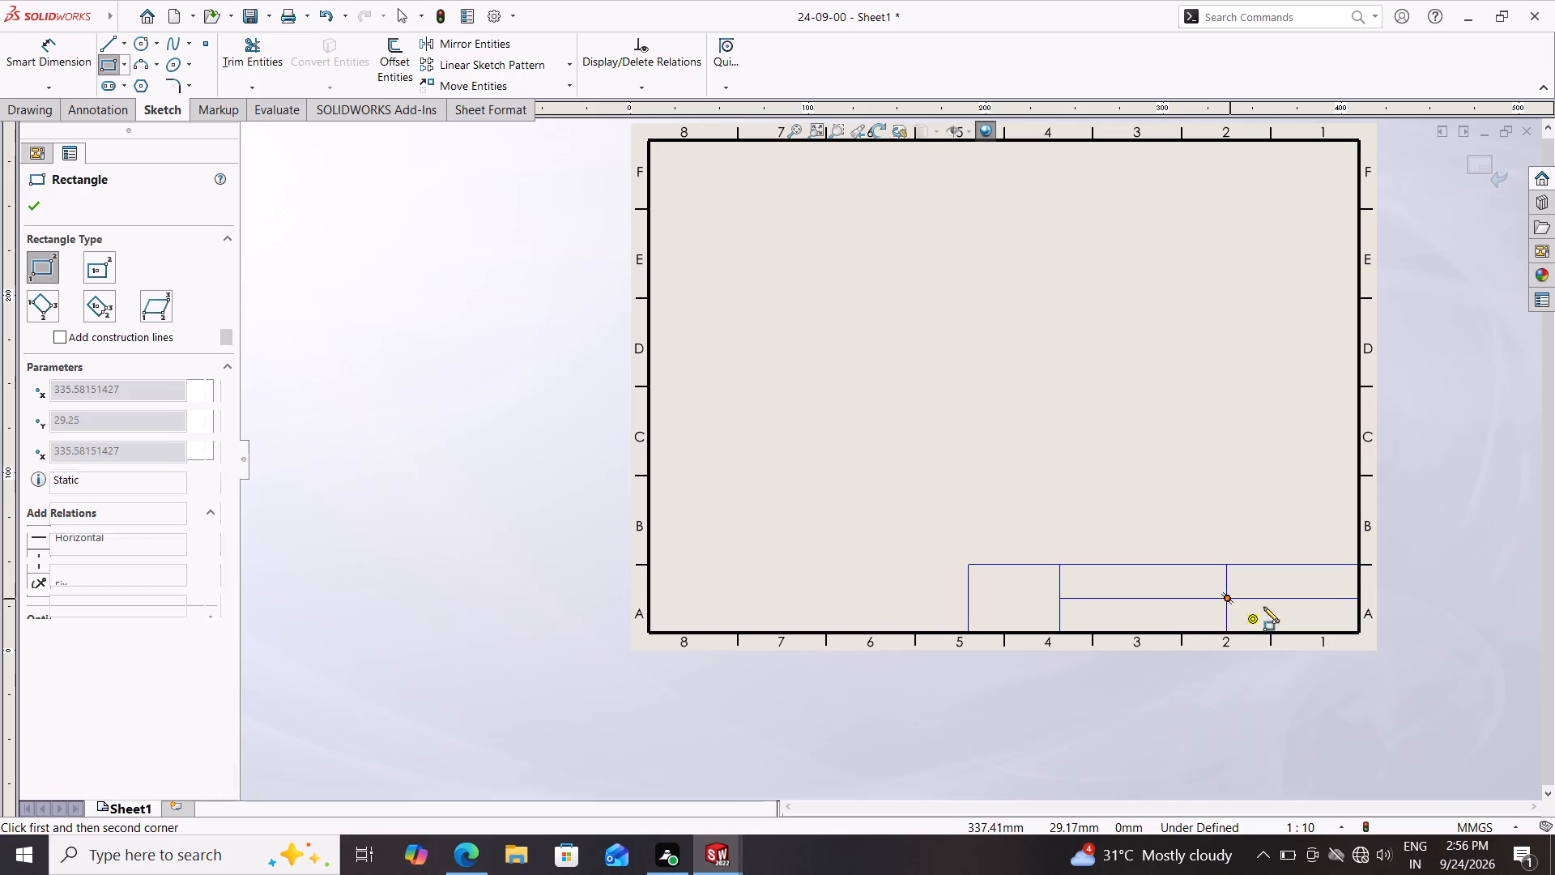
{"action": "left_click", "coordinate": [1314, 635]}
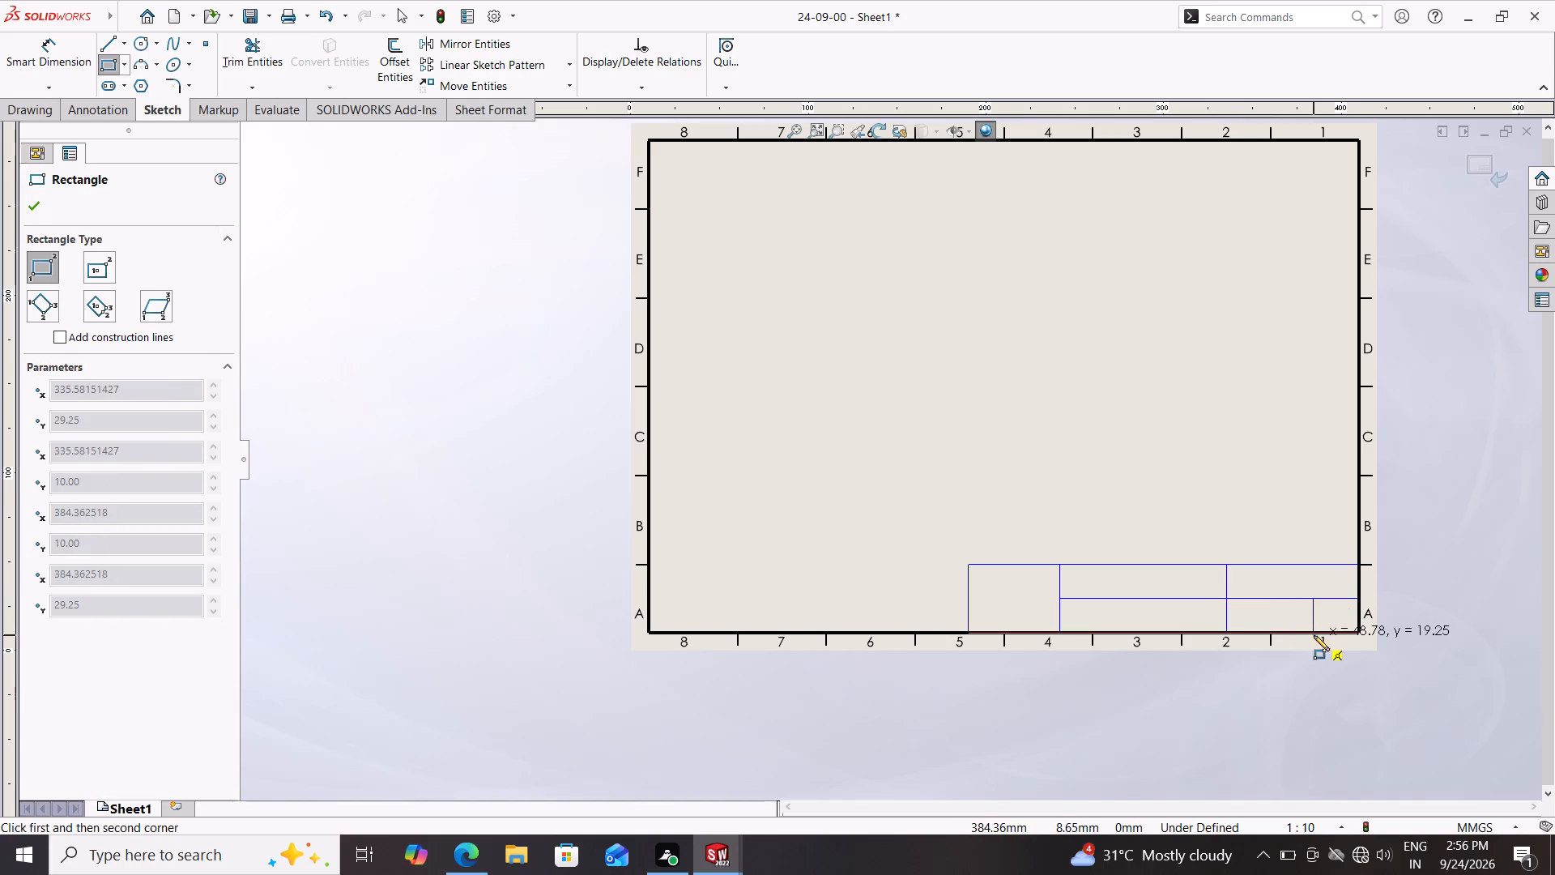
{"action": "left_click", "coordinate": [1314, 600]}
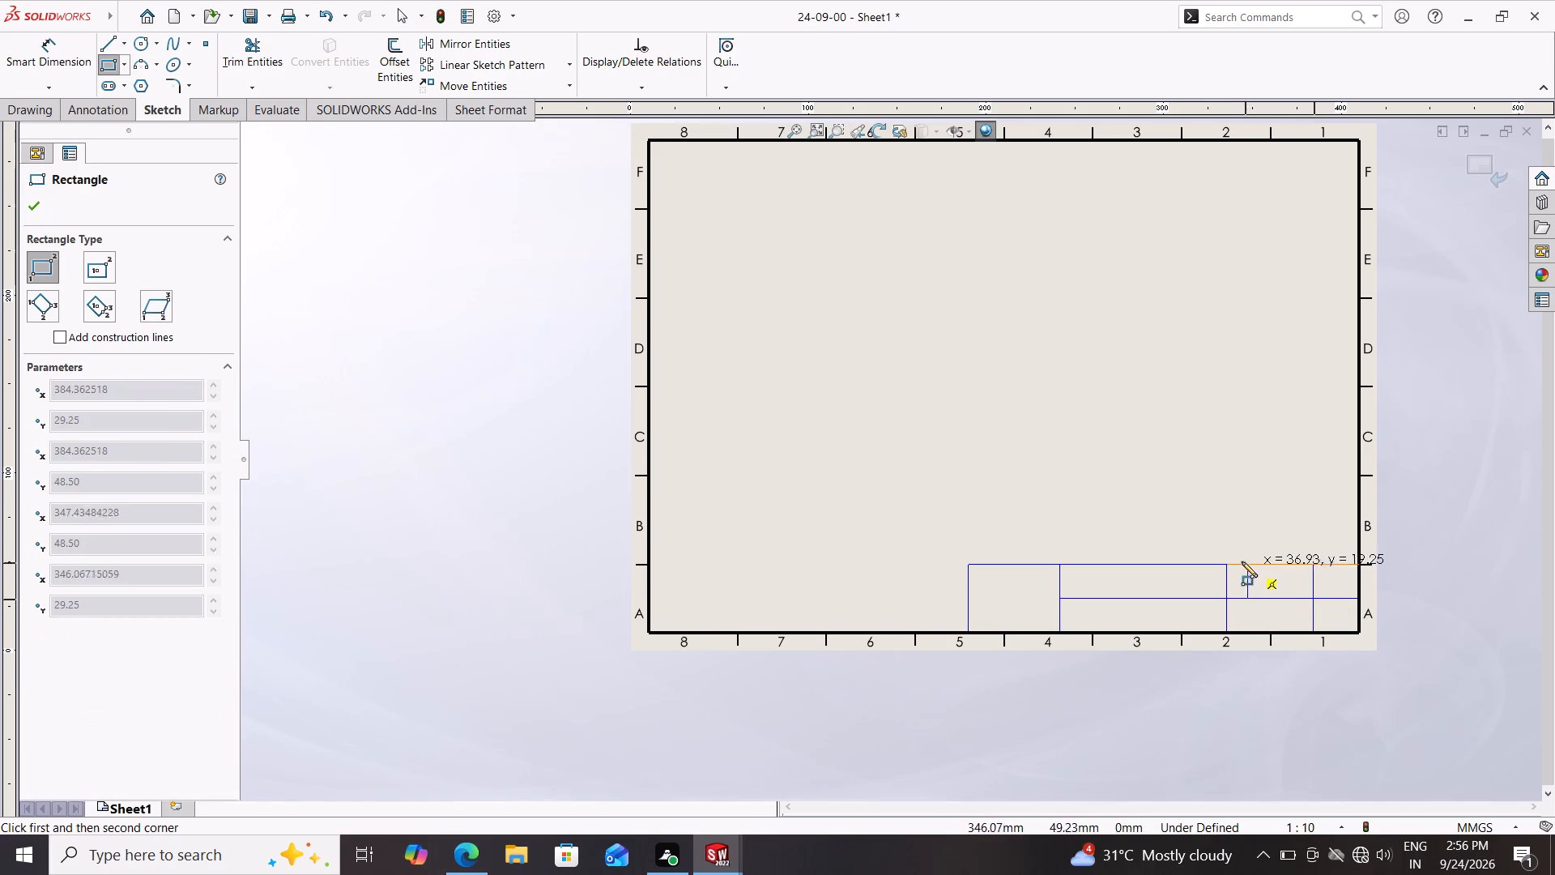
{"action": "left_click", "coordinate": [1231, 568]}
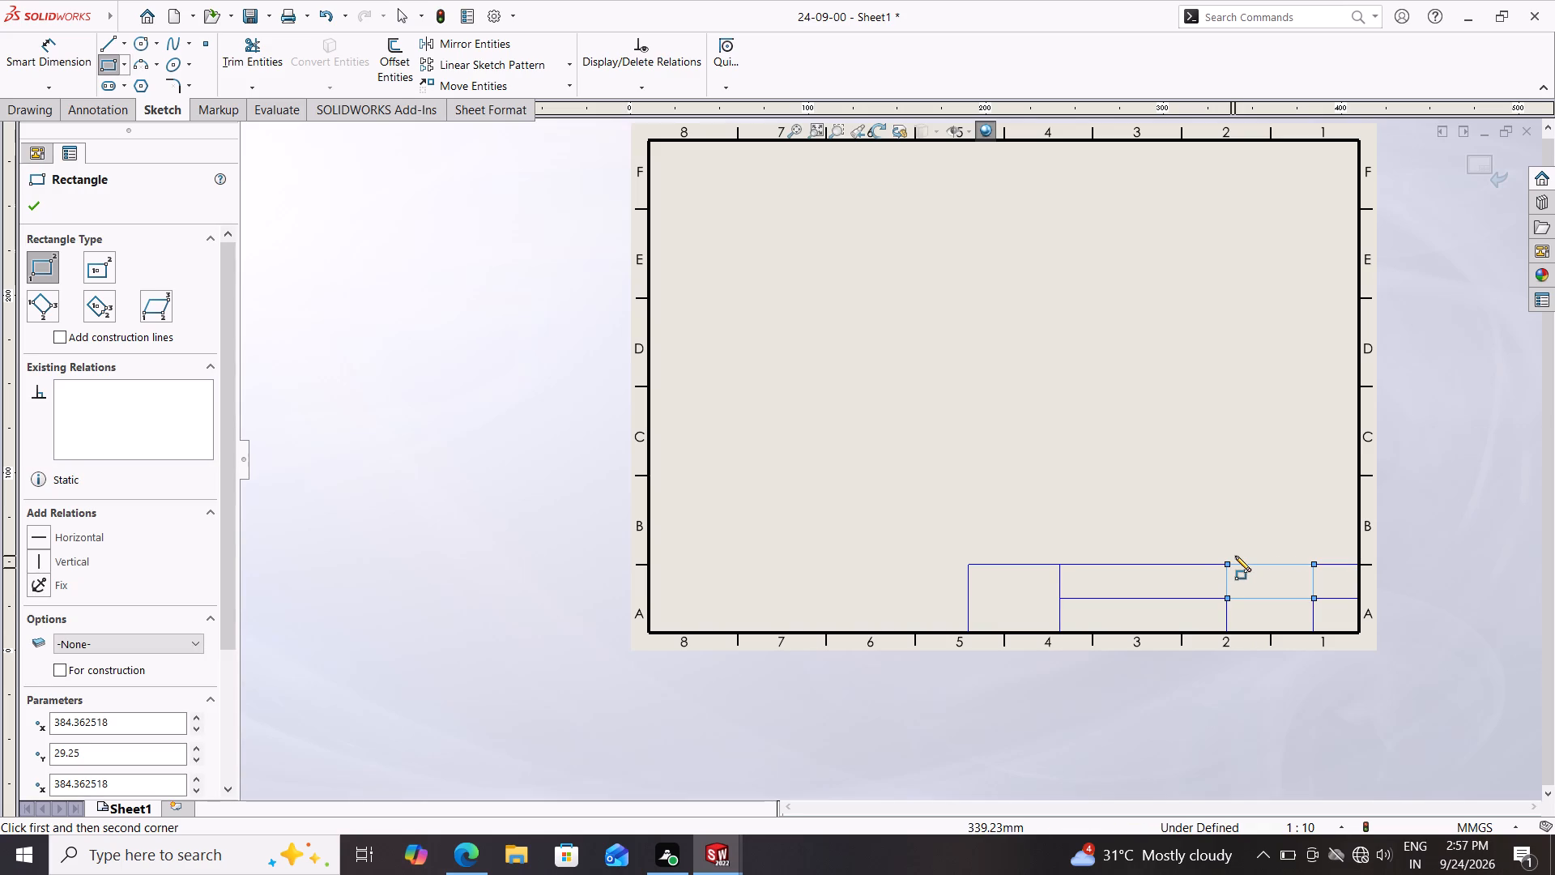
{"action": "left_click", "coordinate": [1226, 600]}
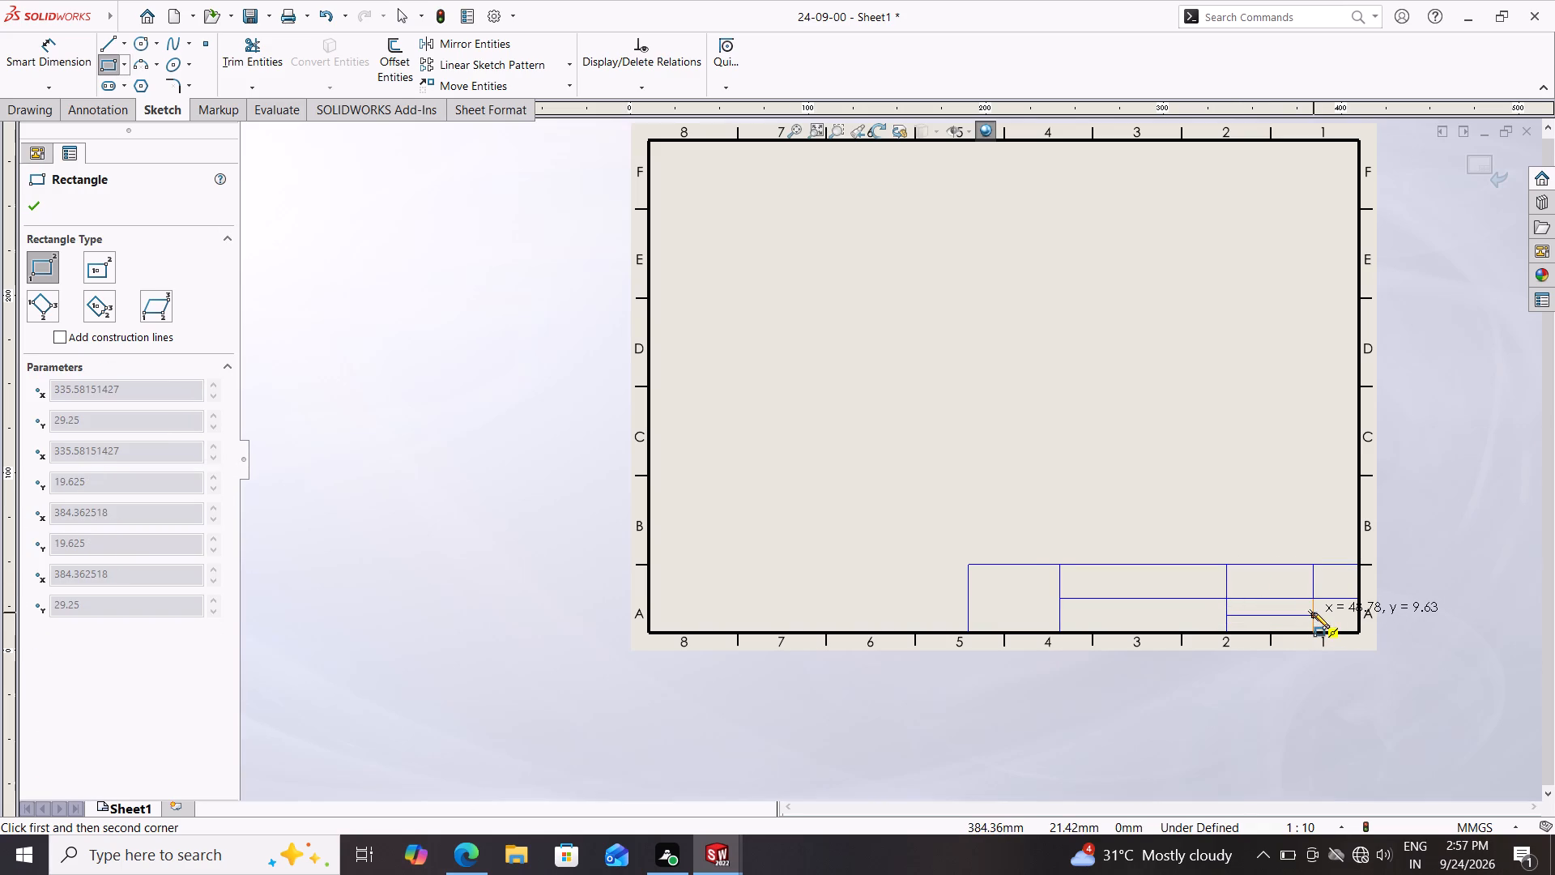
{"action": "left_click", "coordinate": [1314, 612]}
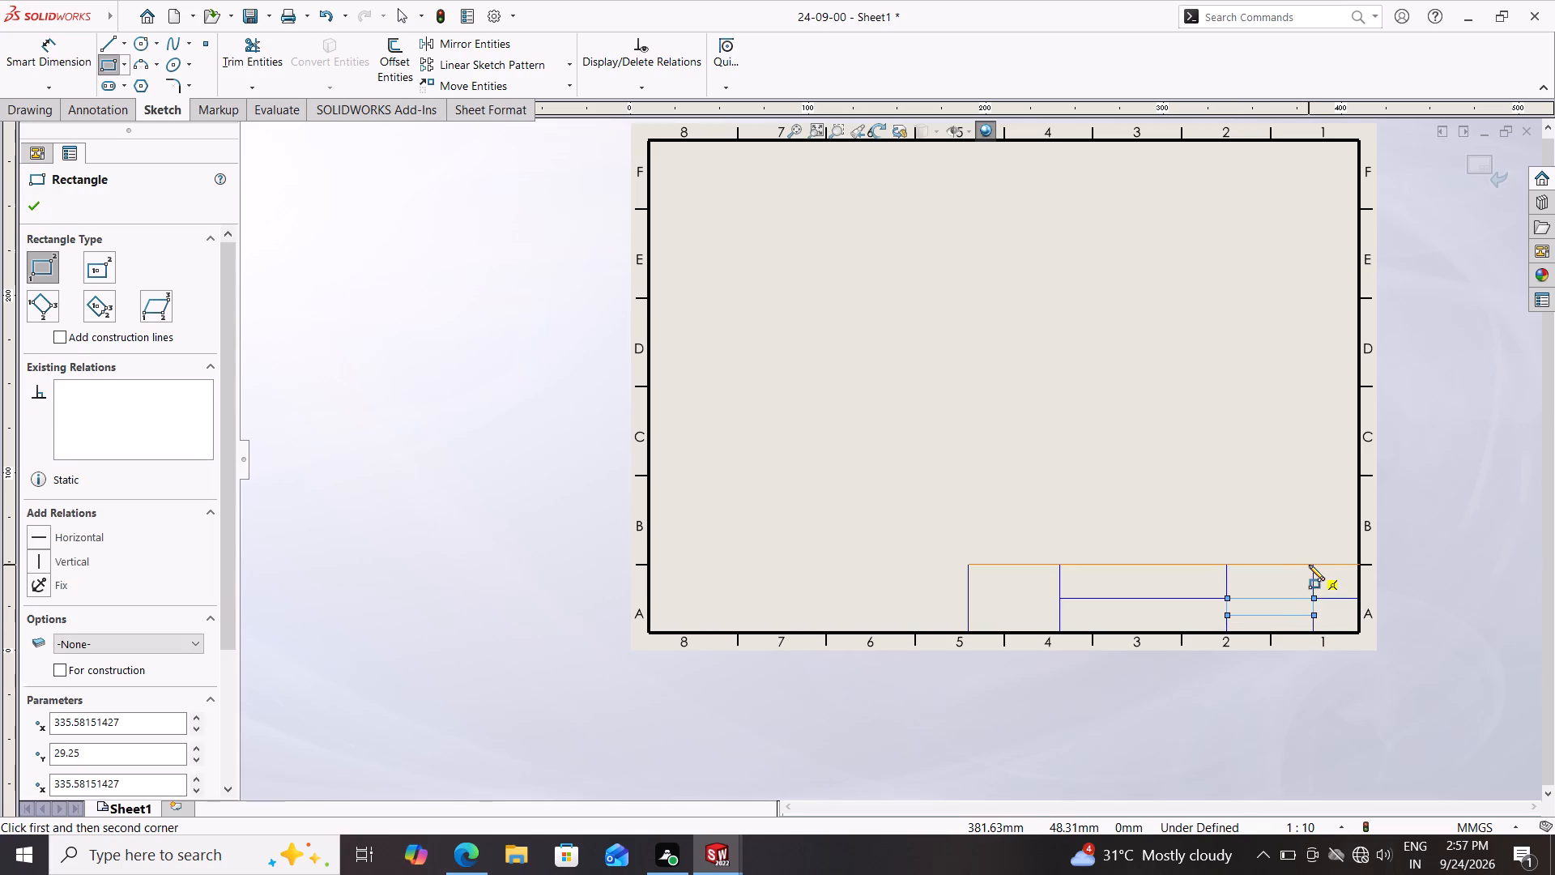
{"action": "left_click", "coordinate": [1314, 565]}
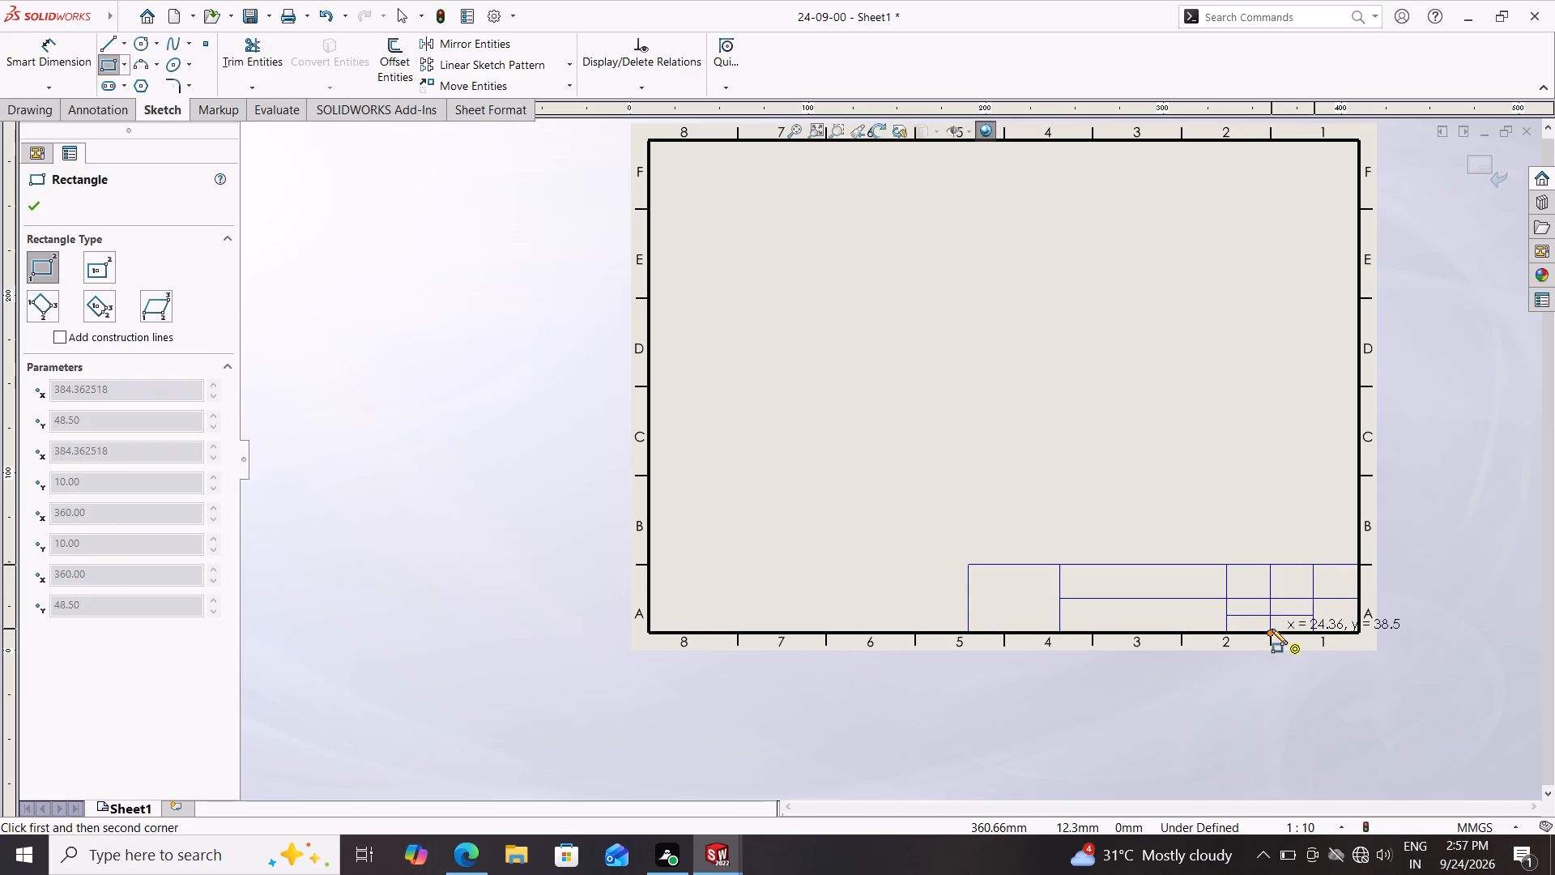
{"action": "left_click", "coordinate": [1272, 629]}
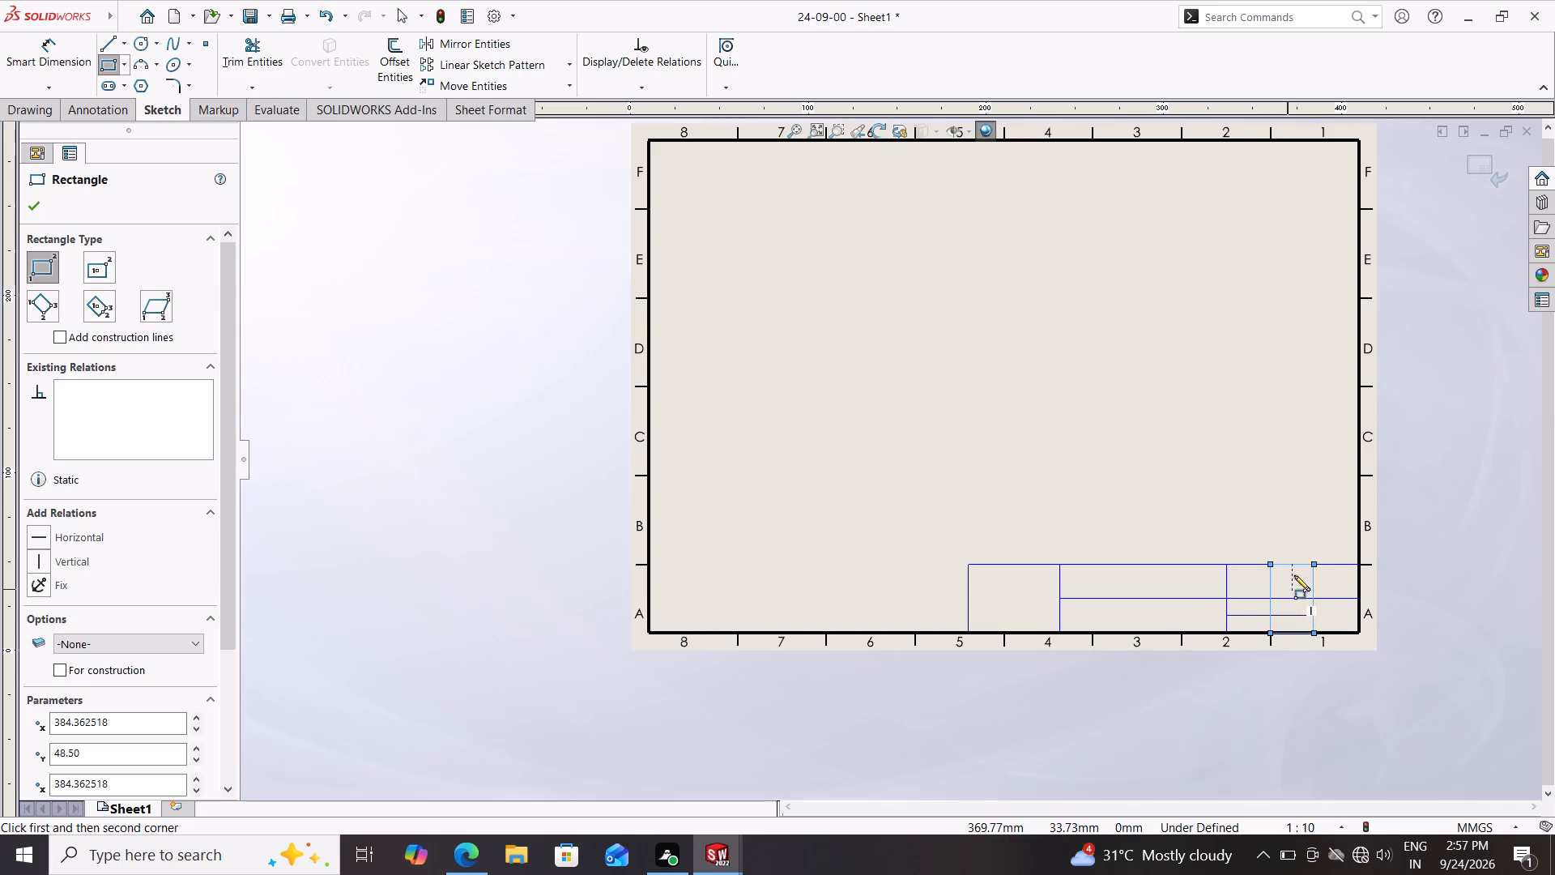
{"action": "key", "text": "Escape"}
{"action": "key", "text": "Escape"}
{"action": "key", "text": "Escape"}
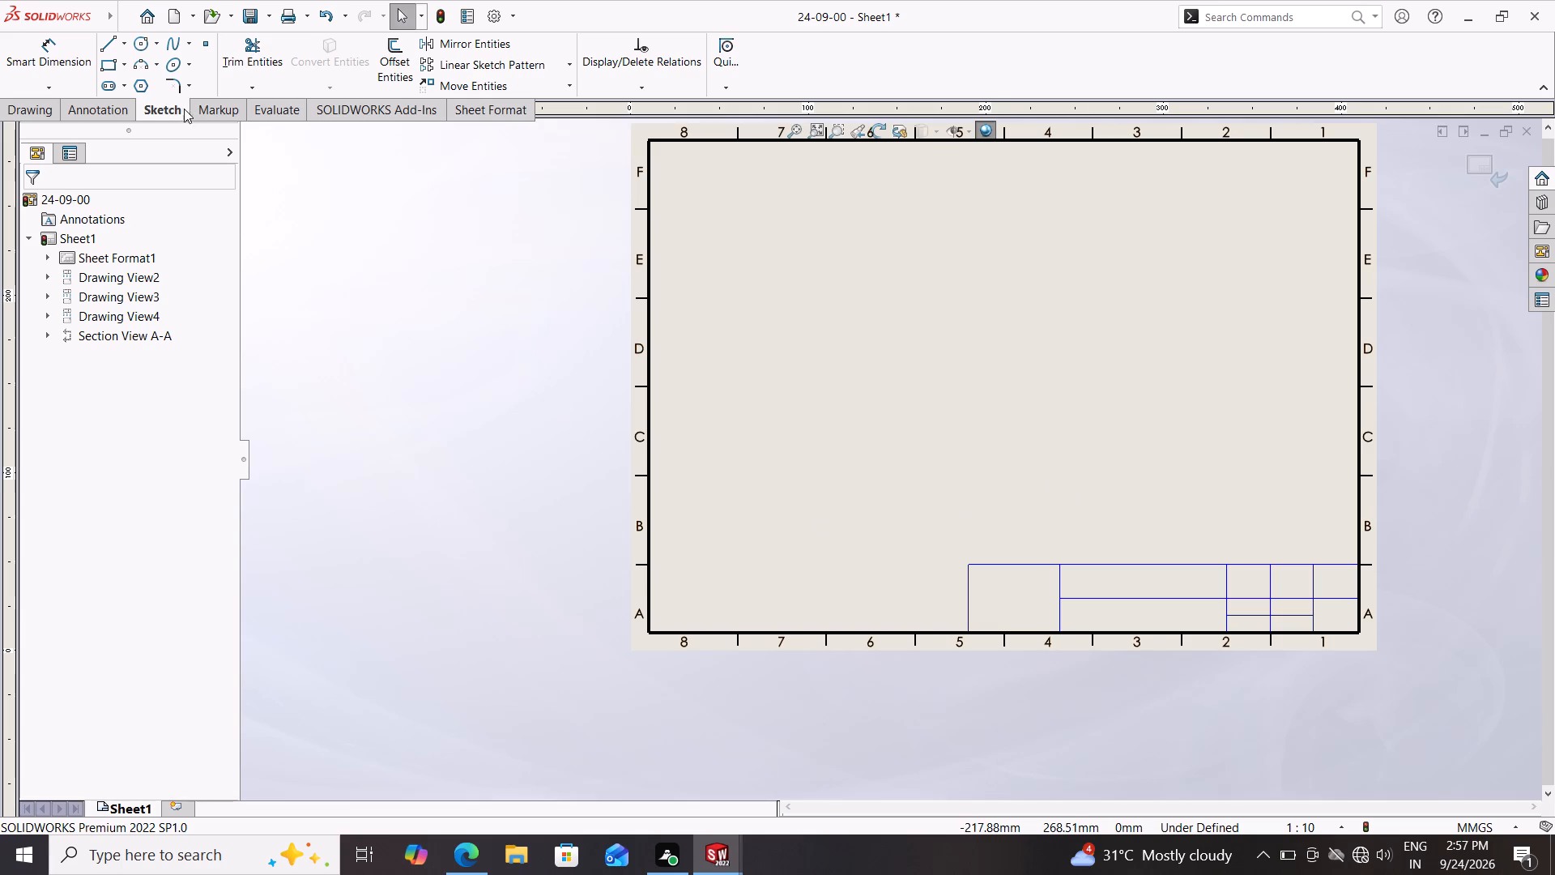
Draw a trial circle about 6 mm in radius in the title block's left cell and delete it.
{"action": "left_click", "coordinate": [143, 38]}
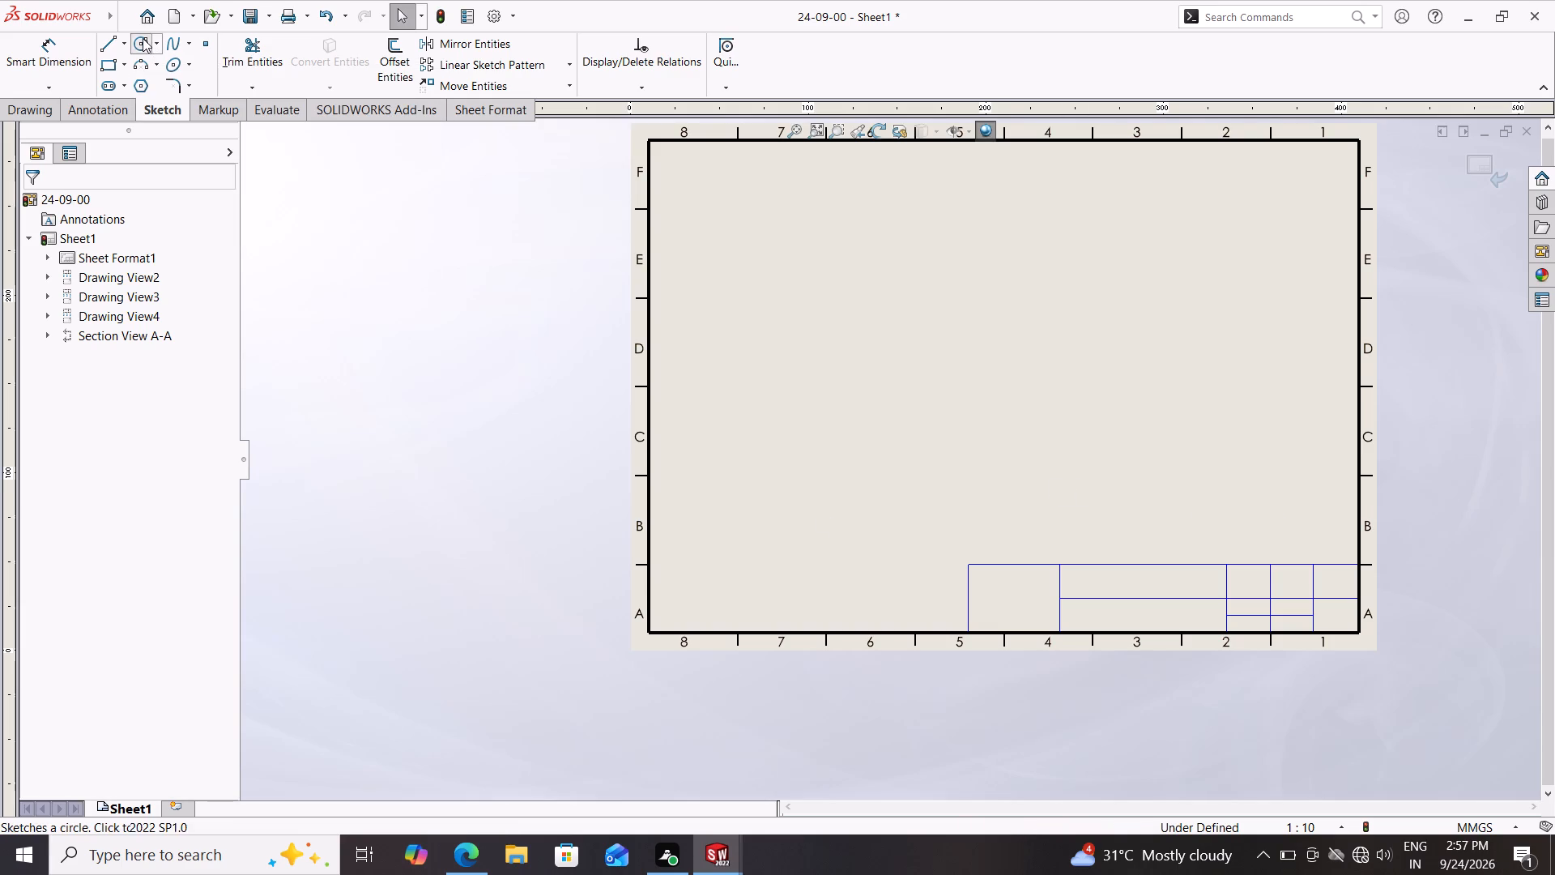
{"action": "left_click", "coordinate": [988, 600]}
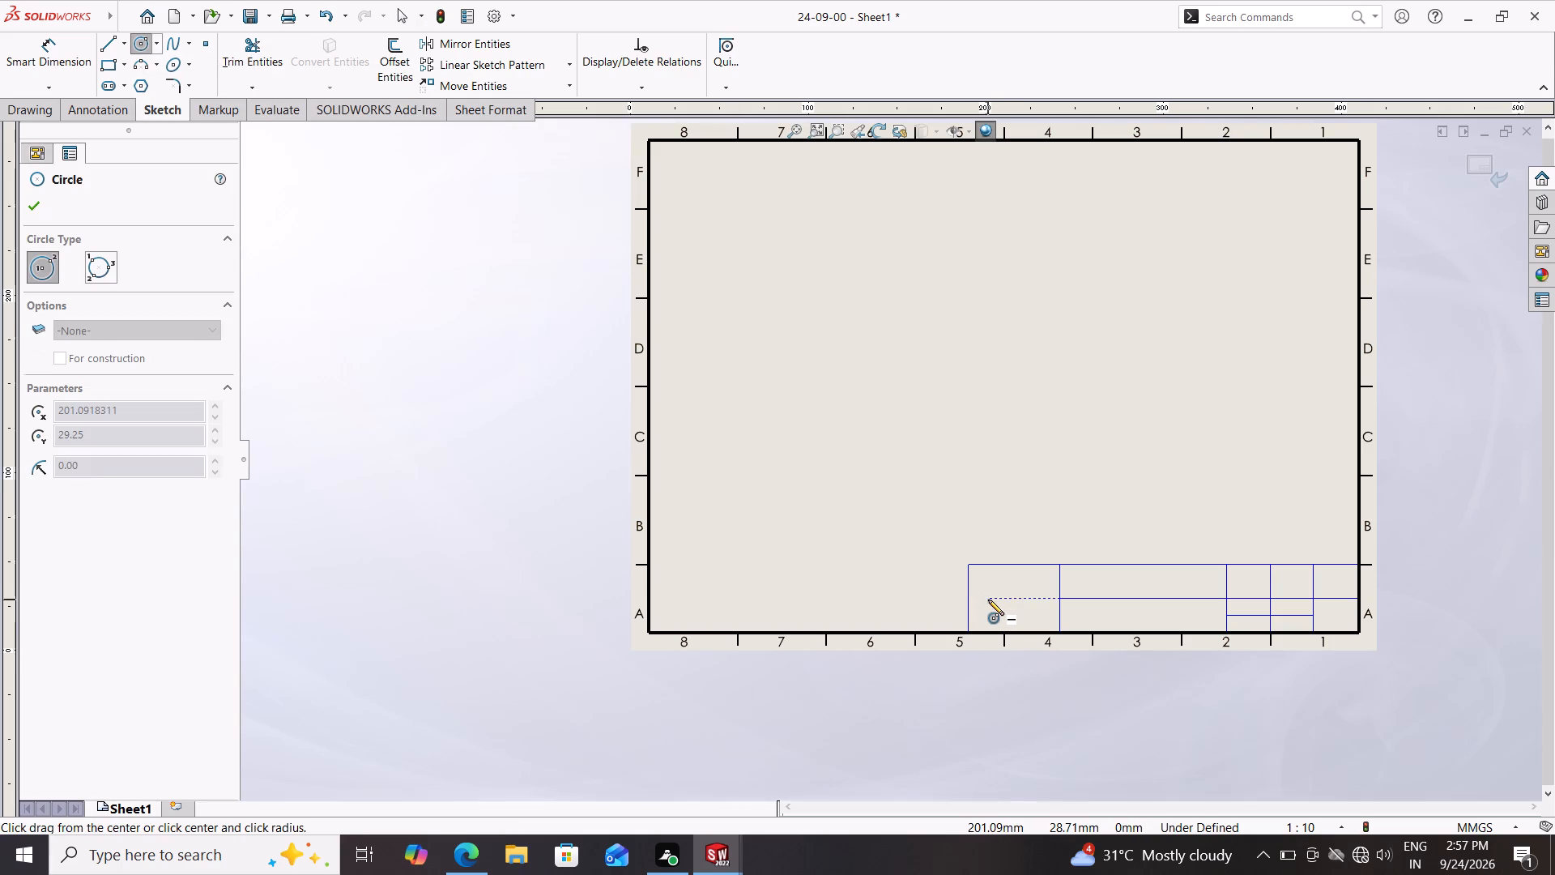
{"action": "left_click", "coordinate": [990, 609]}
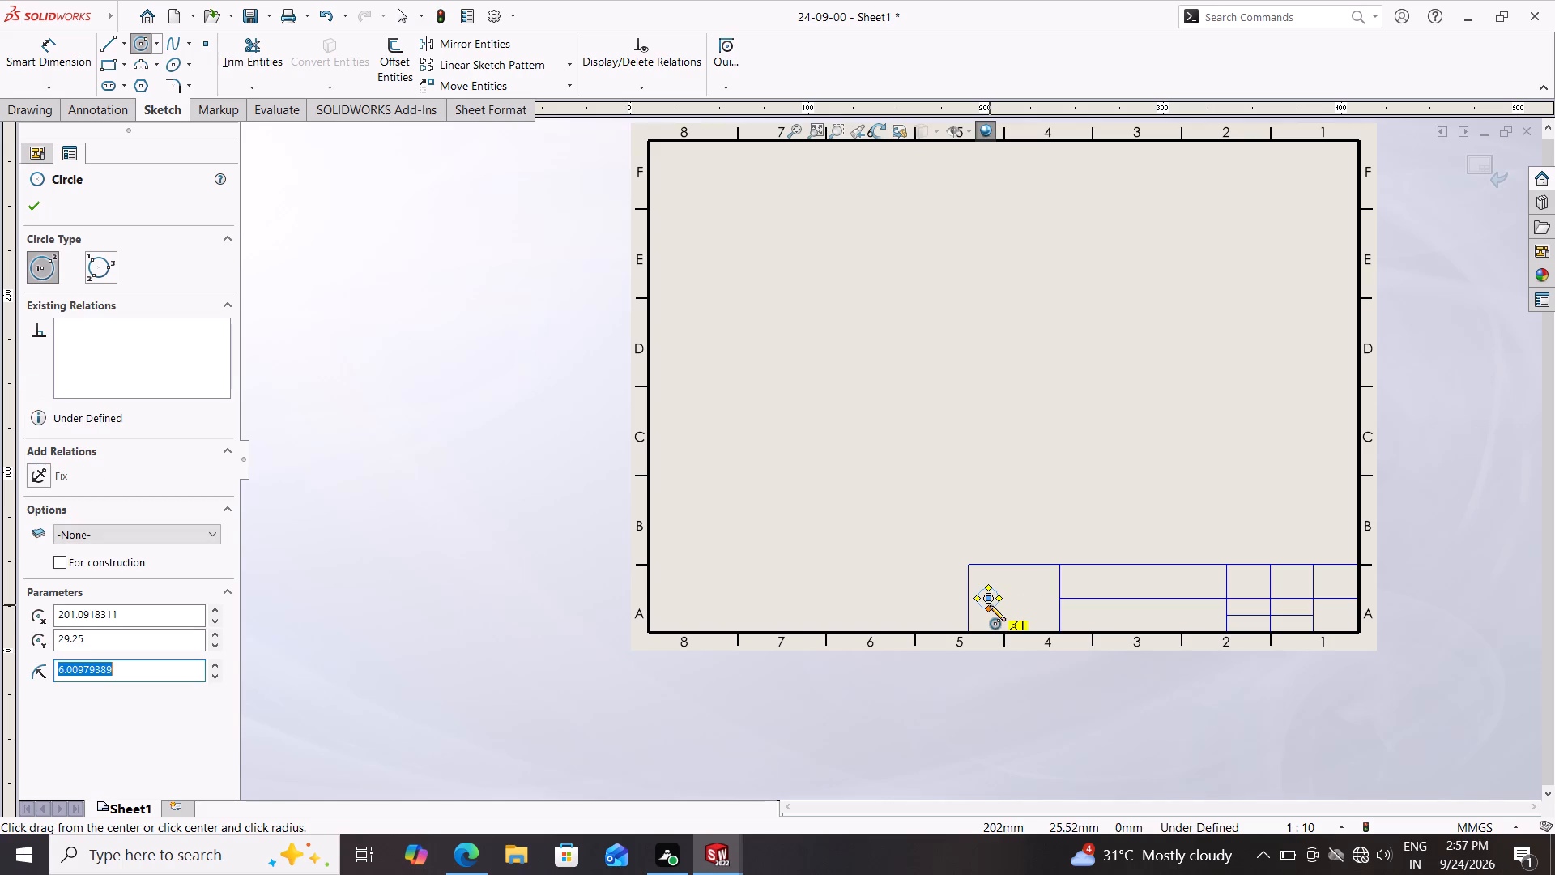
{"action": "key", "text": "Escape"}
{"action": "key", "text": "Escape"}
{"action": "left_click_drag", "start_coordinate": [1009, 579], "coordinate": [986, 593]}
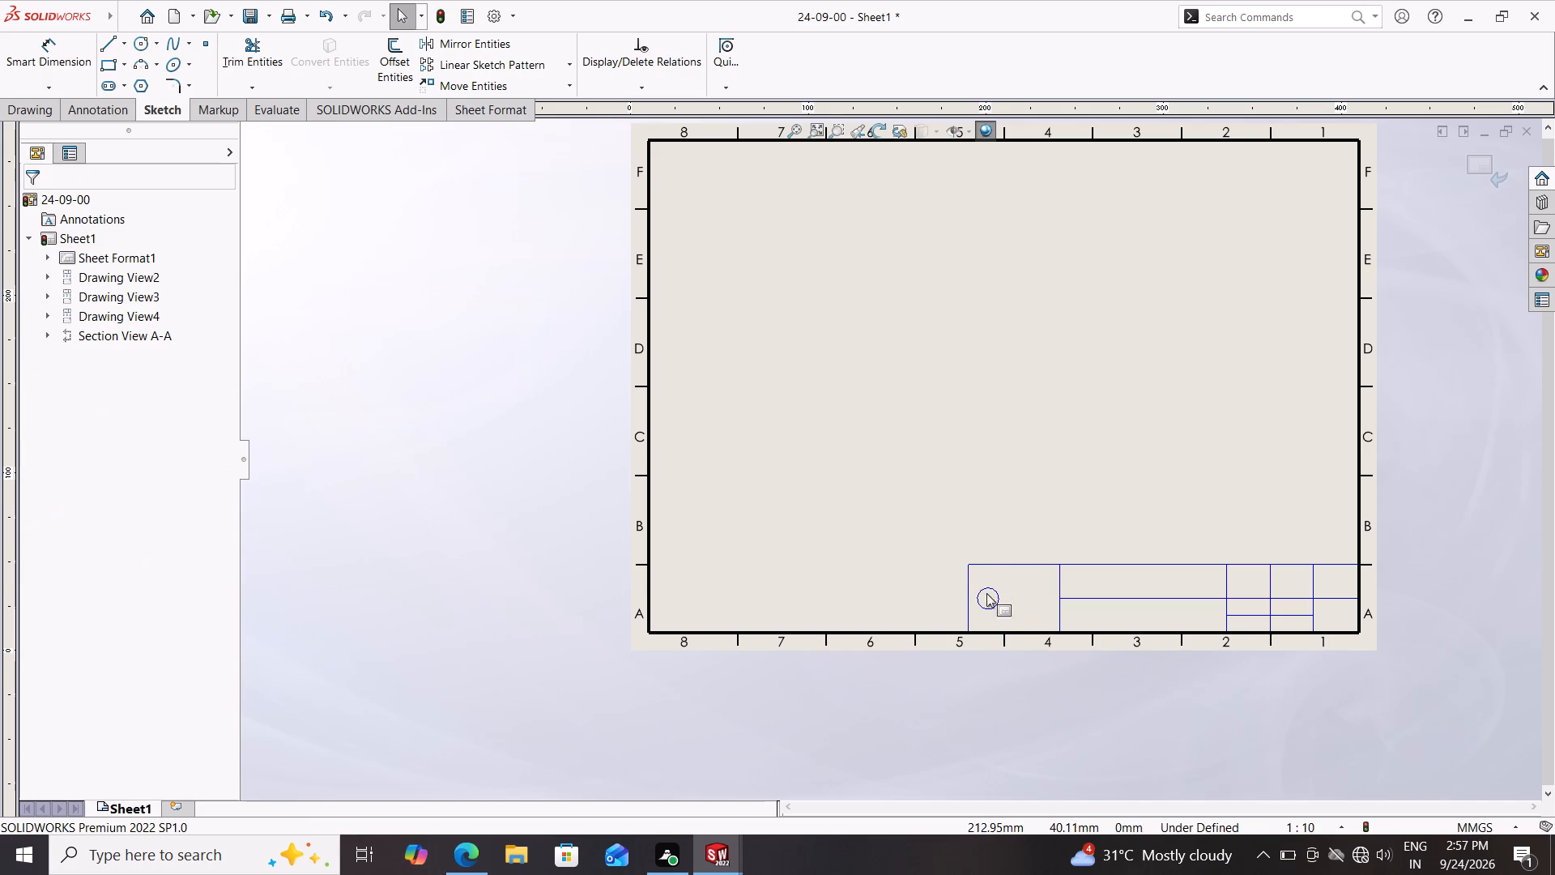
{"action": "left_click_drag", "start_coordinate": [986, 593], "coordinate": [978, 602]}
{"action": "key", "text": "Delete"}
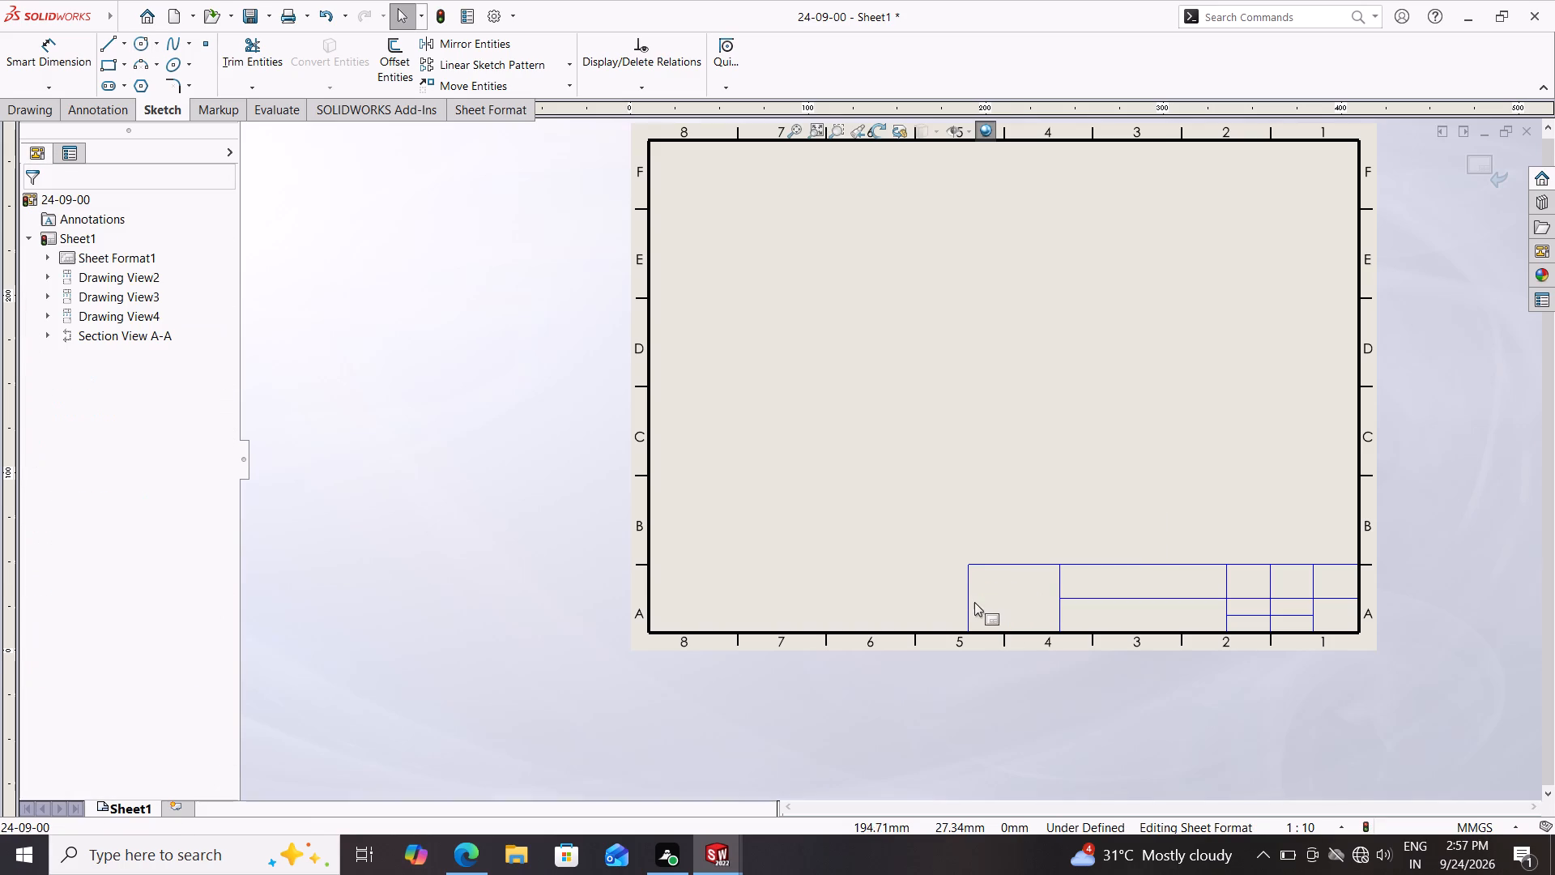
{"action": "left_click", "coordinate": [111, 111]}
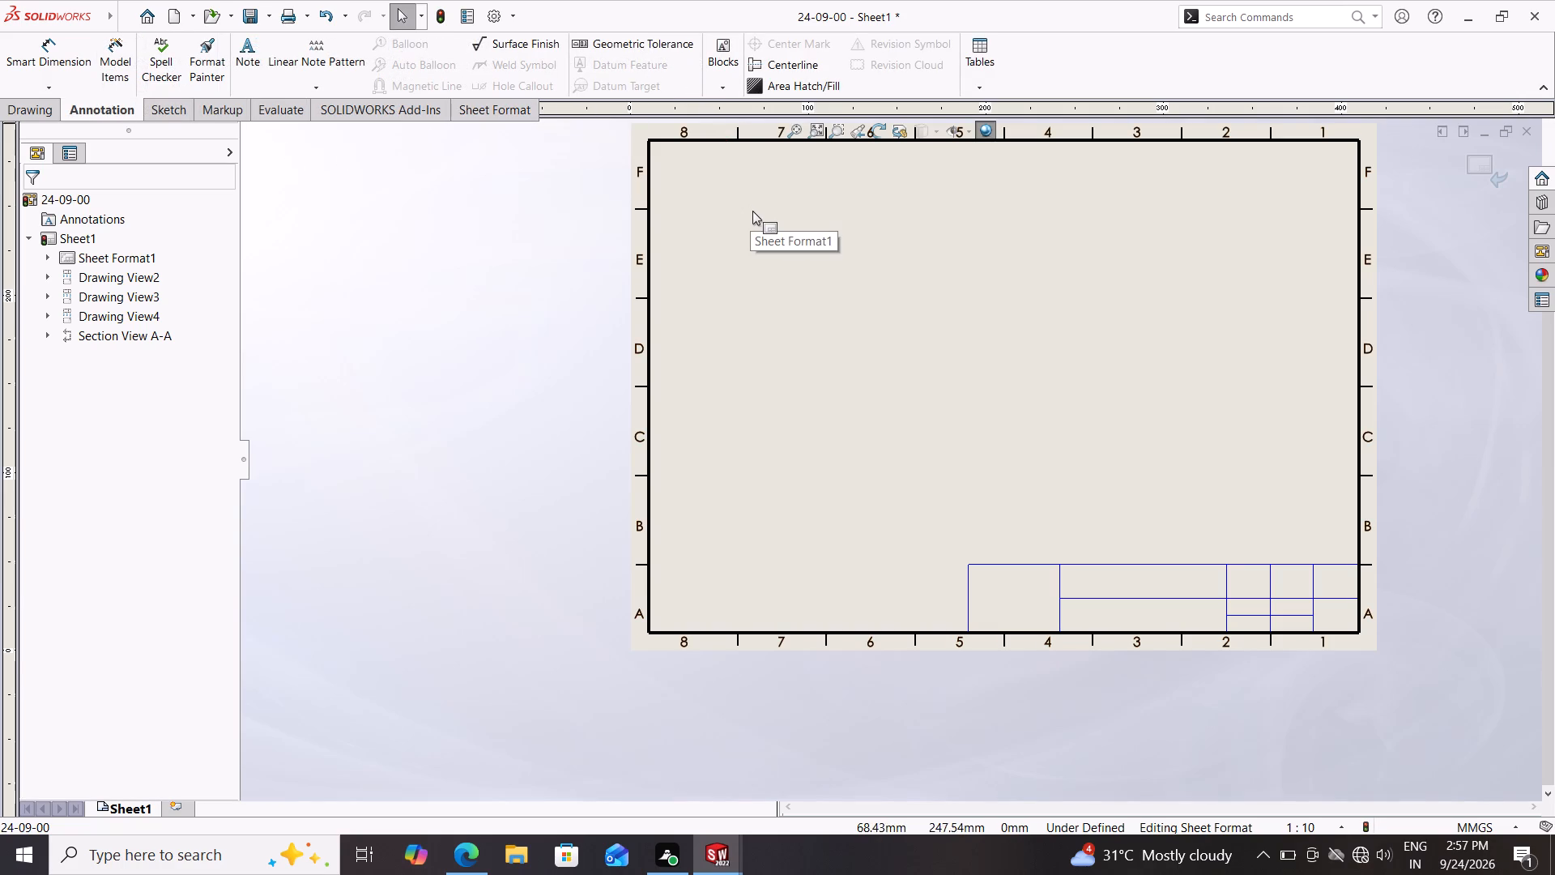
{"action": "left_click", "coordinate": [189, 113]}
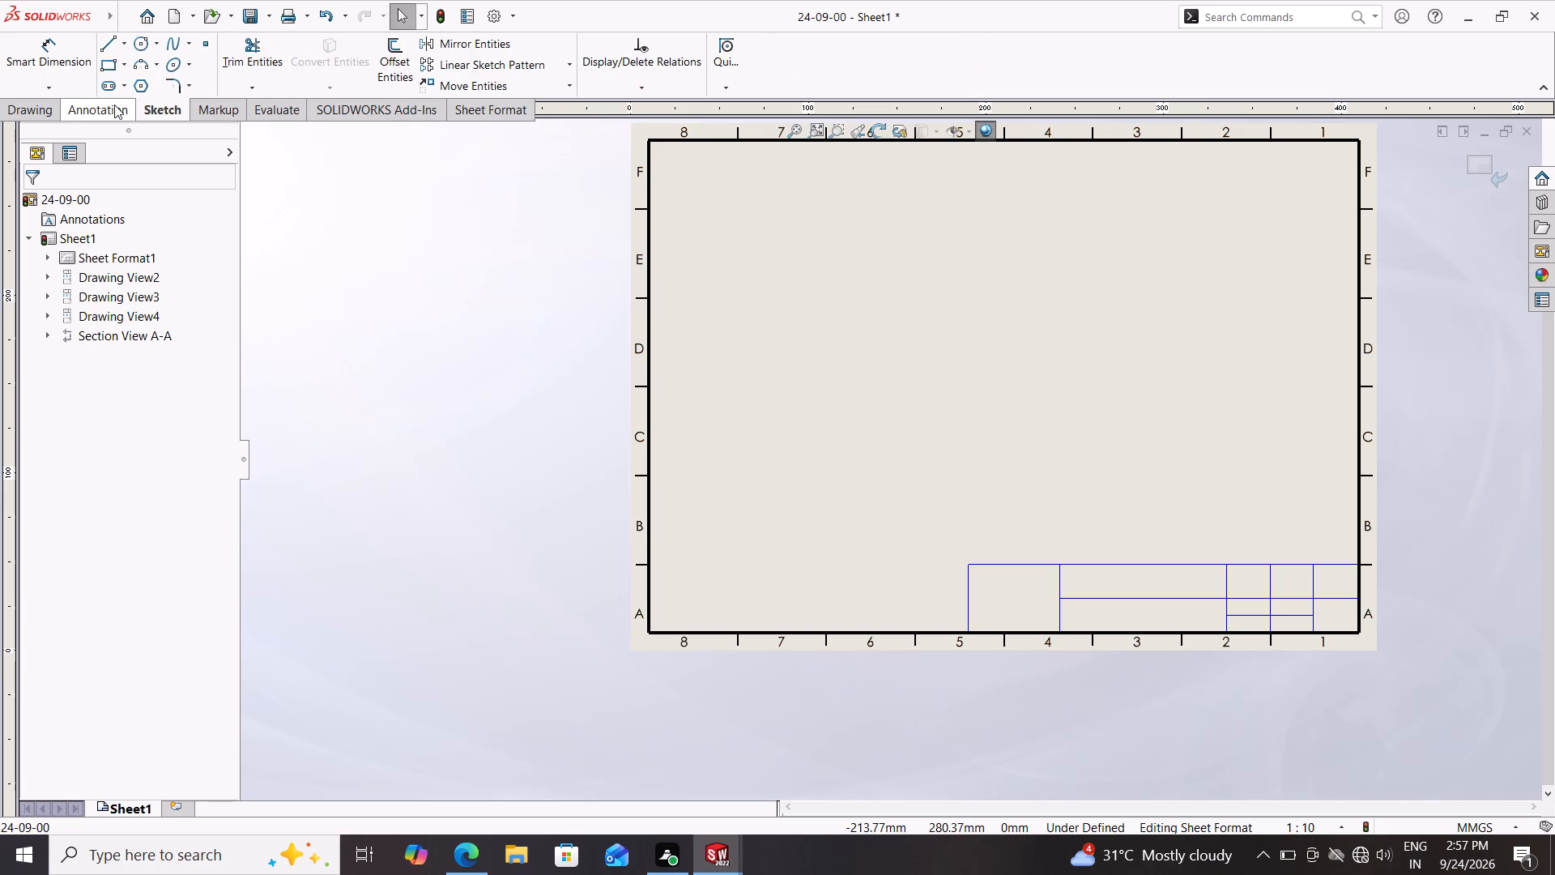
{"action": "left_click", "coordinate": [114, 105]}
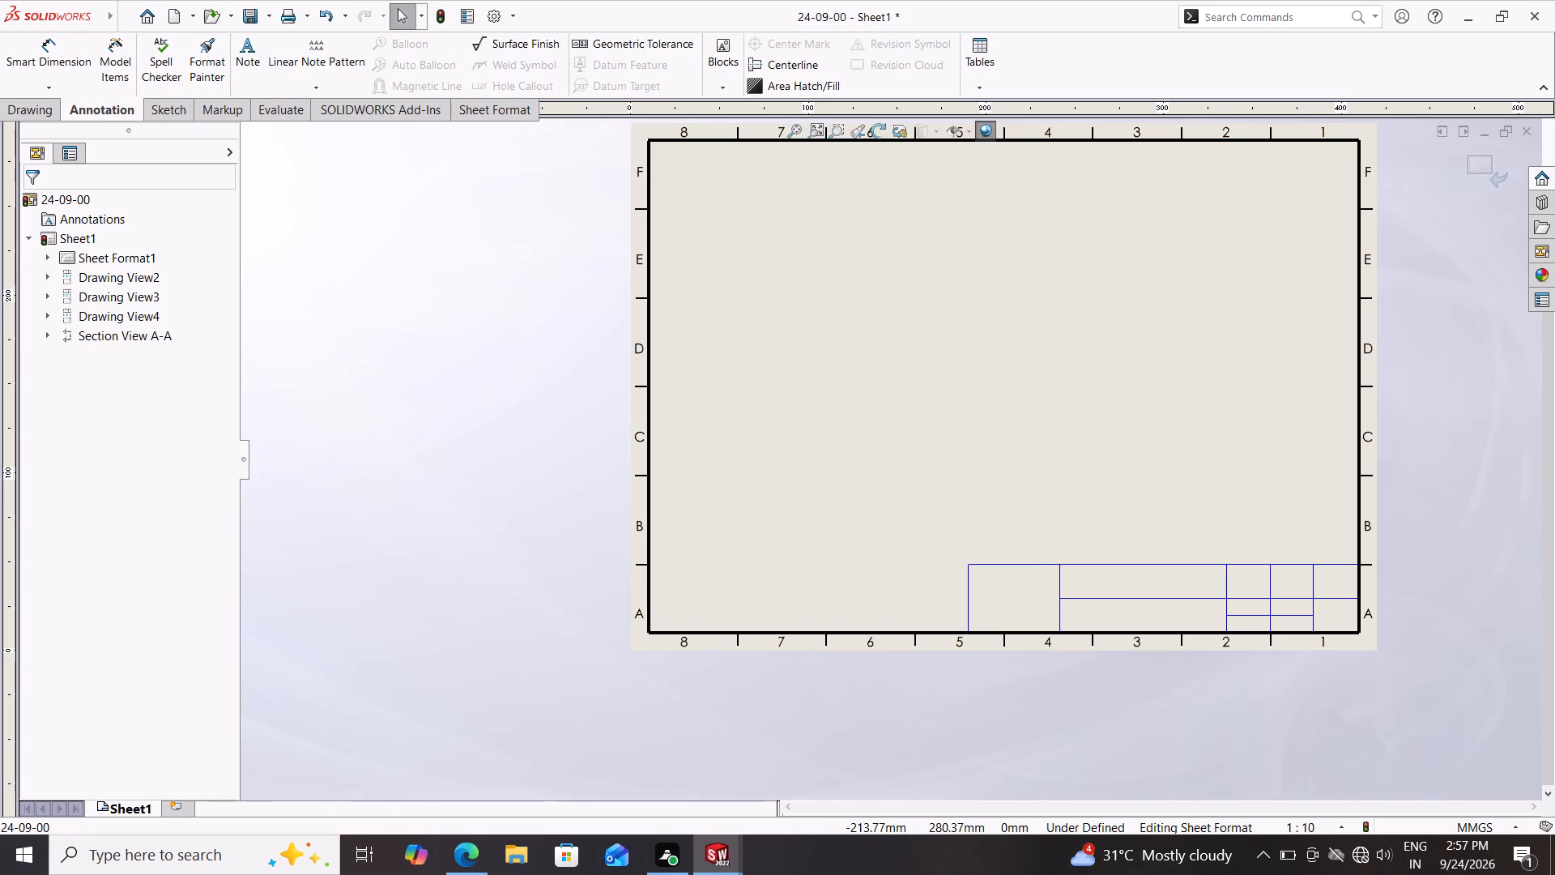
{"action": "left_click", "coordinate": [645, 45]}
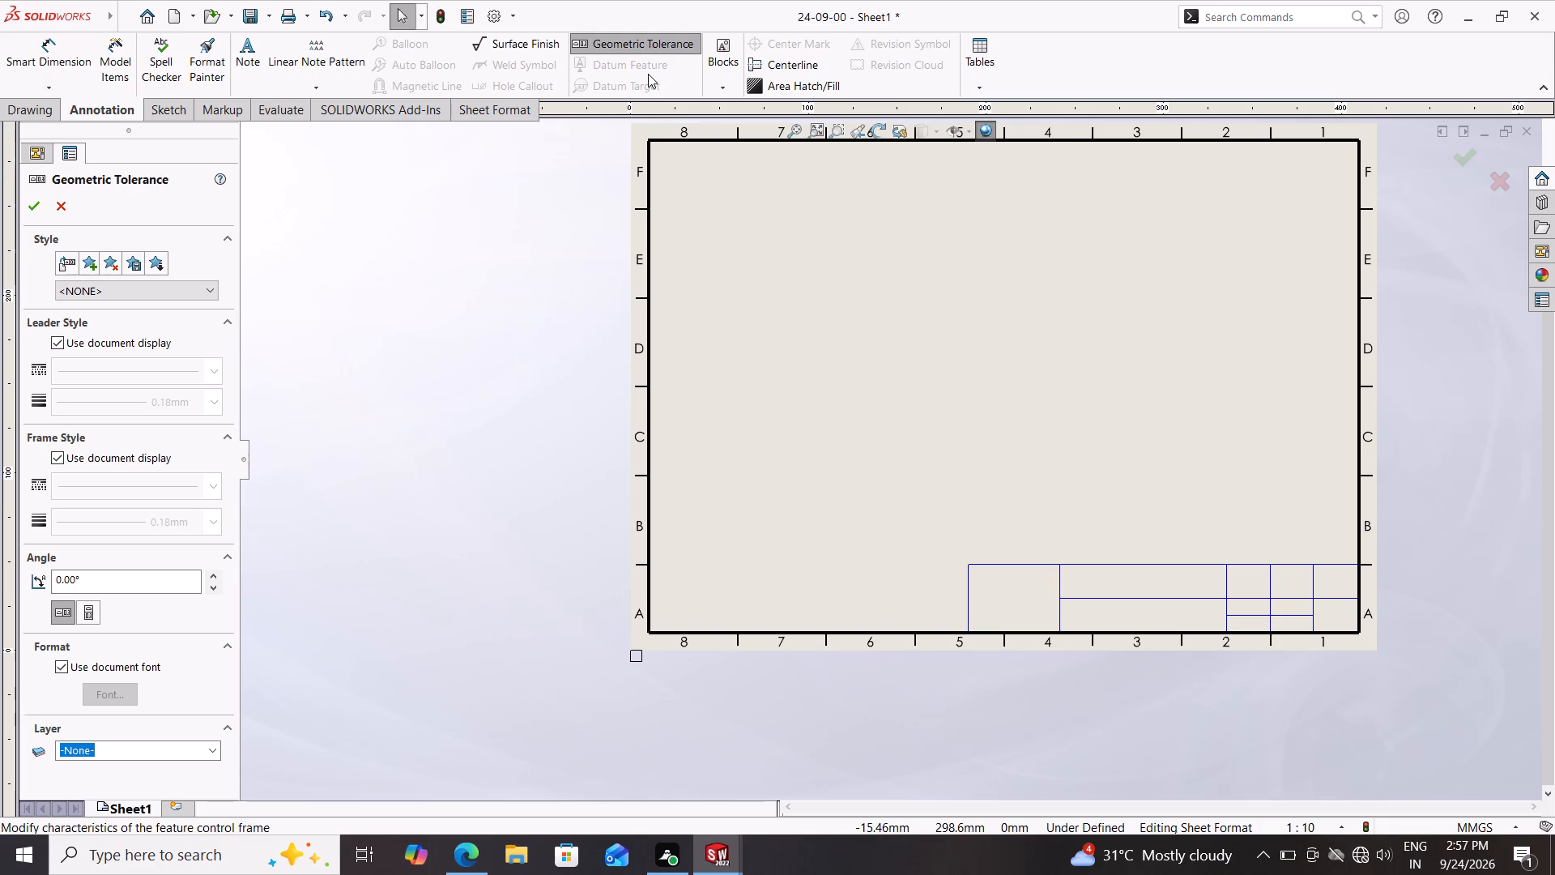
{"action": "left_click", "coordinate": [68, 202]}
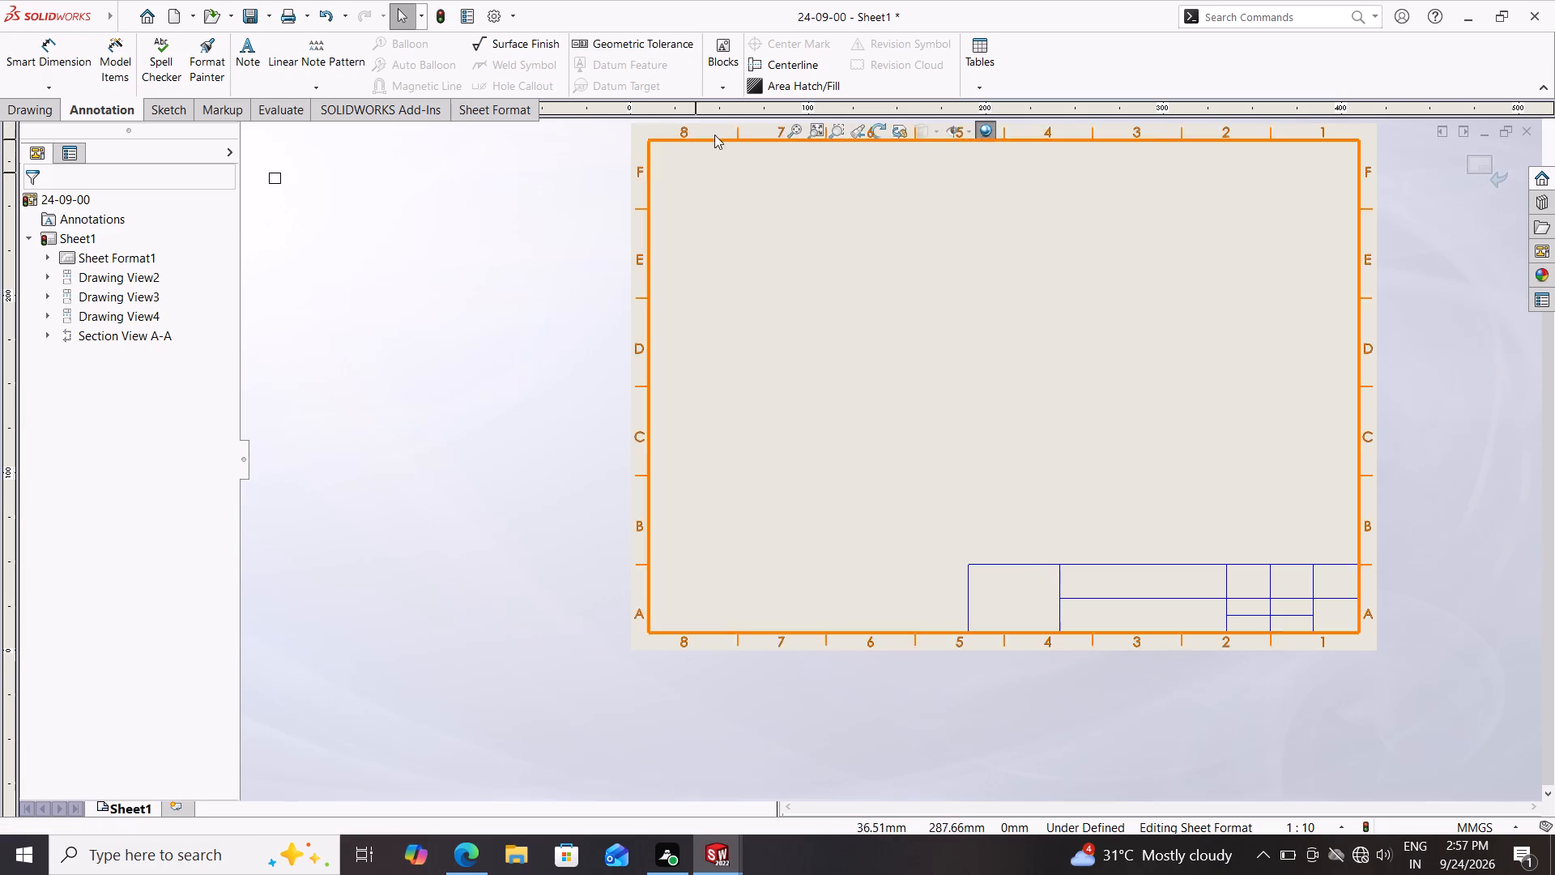
Draw two concentric circles with radii of about 5.3 mm and 9.6 mm at mid-height in the title block's left cell.
{"action": "left_click", "coordinate": [164, 105]}
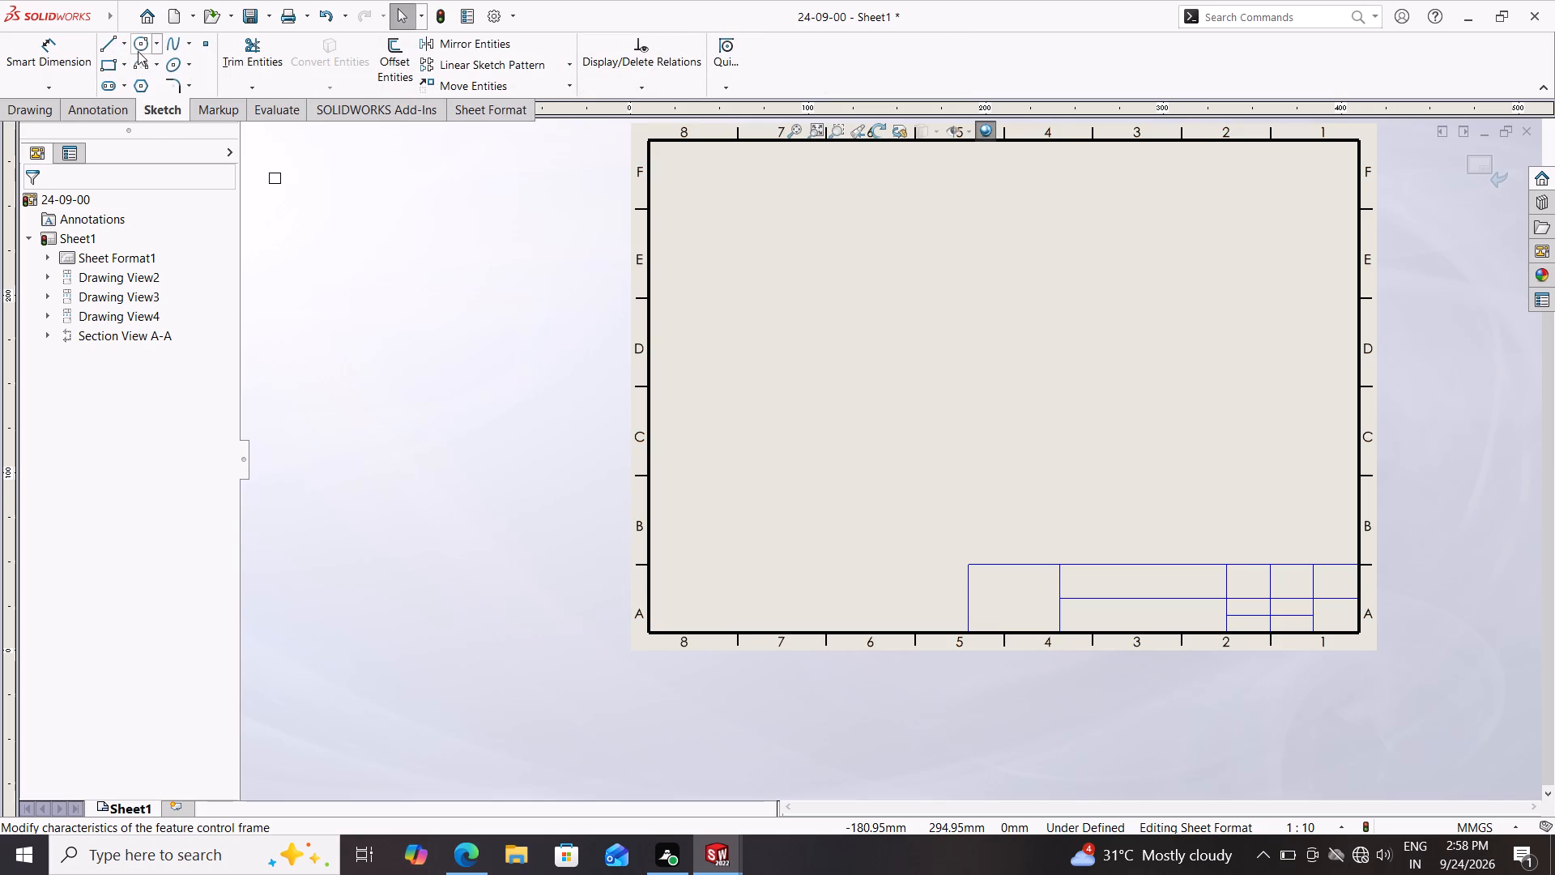
{"action": "left_click", "coordinate": [137, 40]}
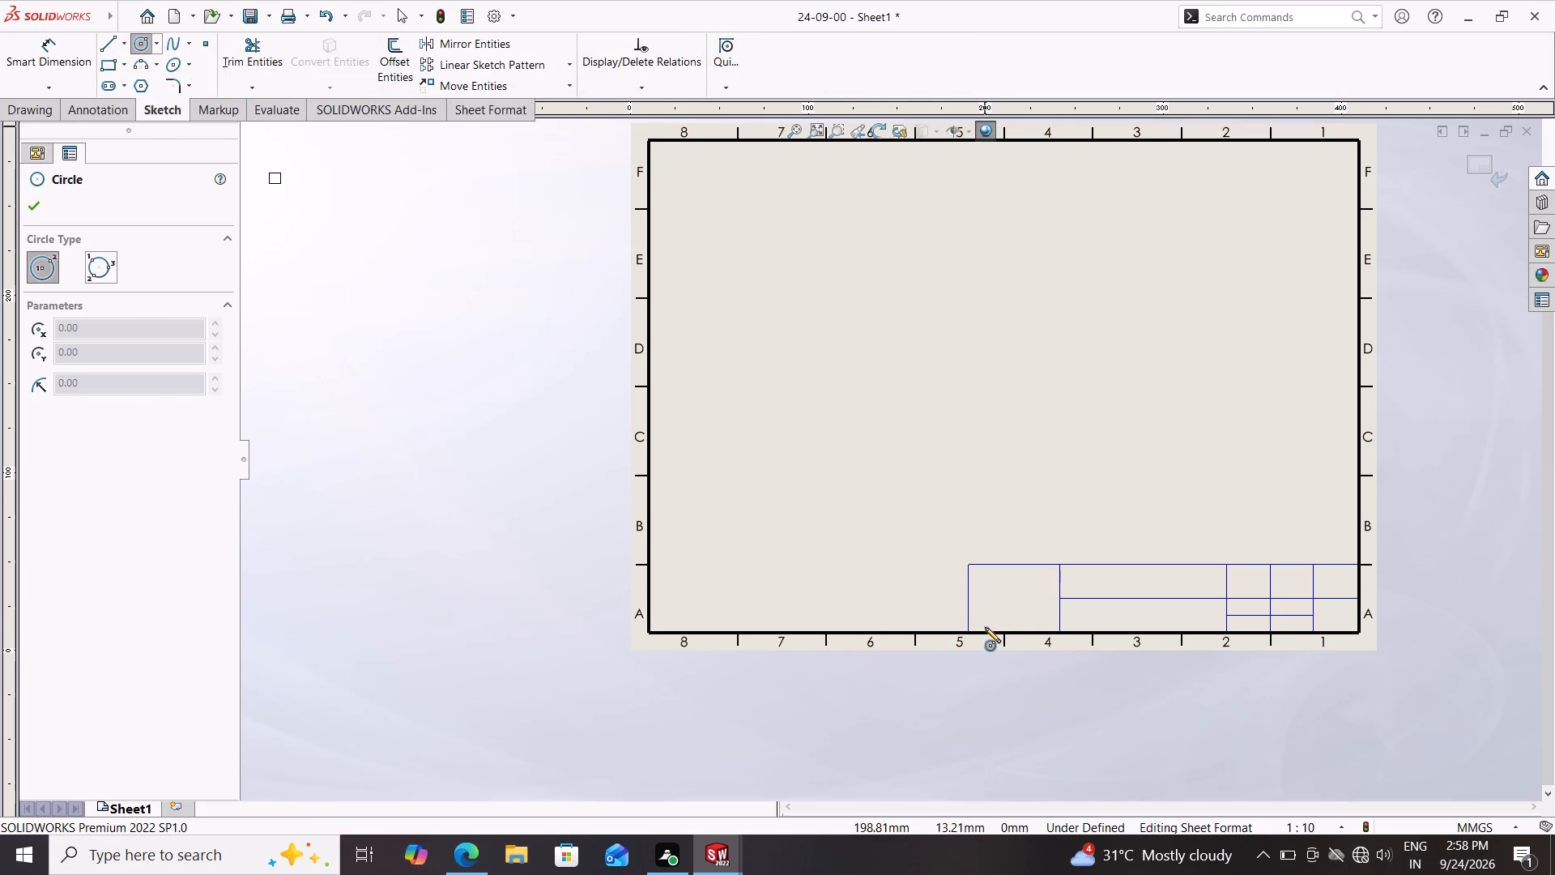
{"action": "left_click", "coordinate": [982, 595]}
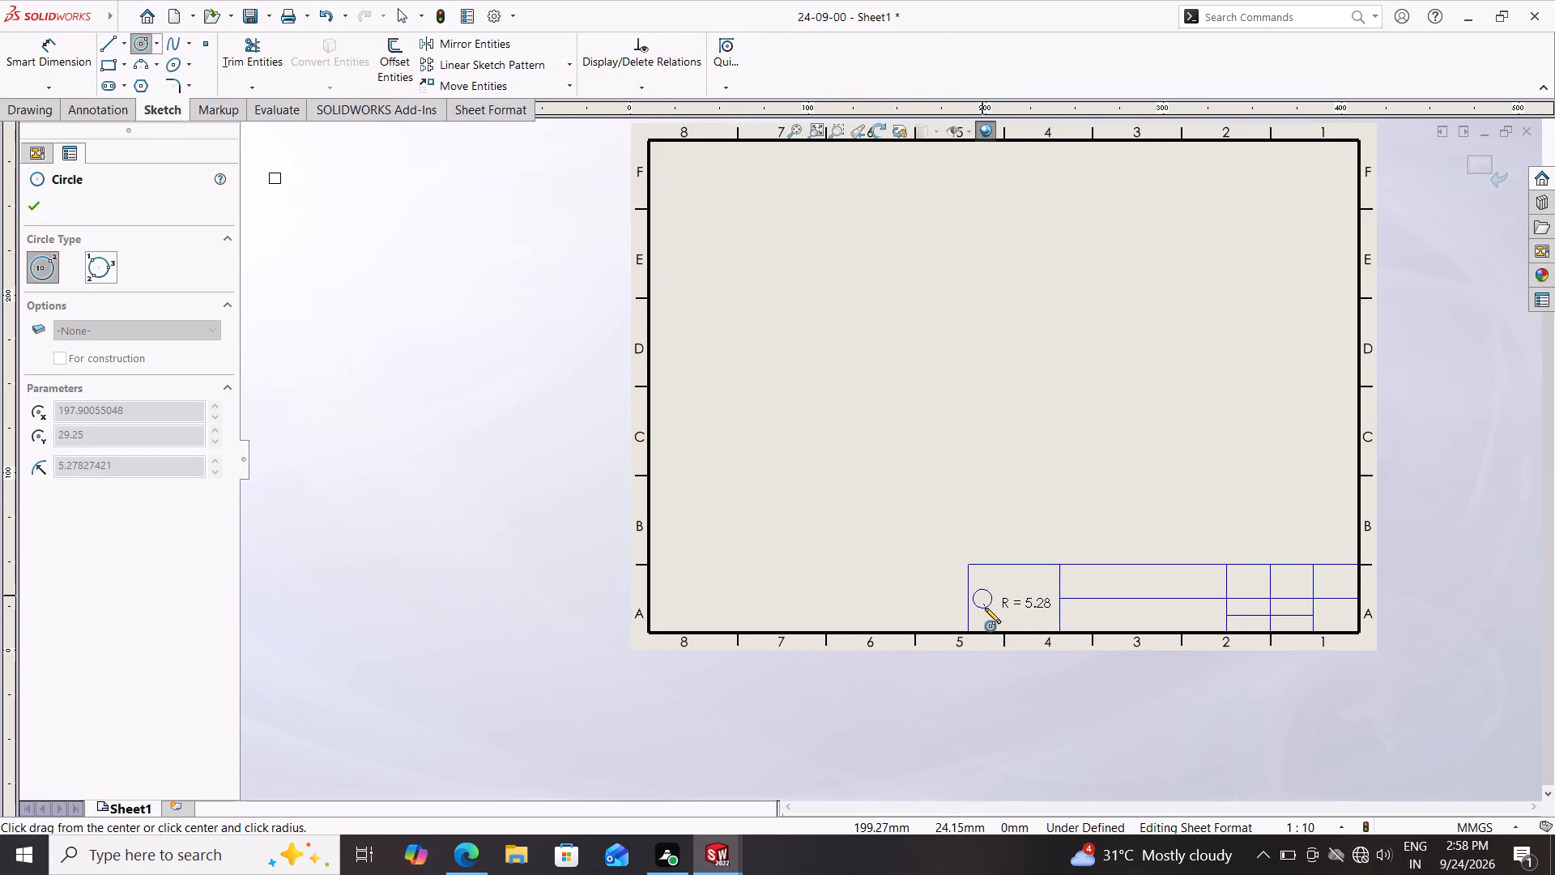
{"action": "left_click", "coordinate": [985, 608]}
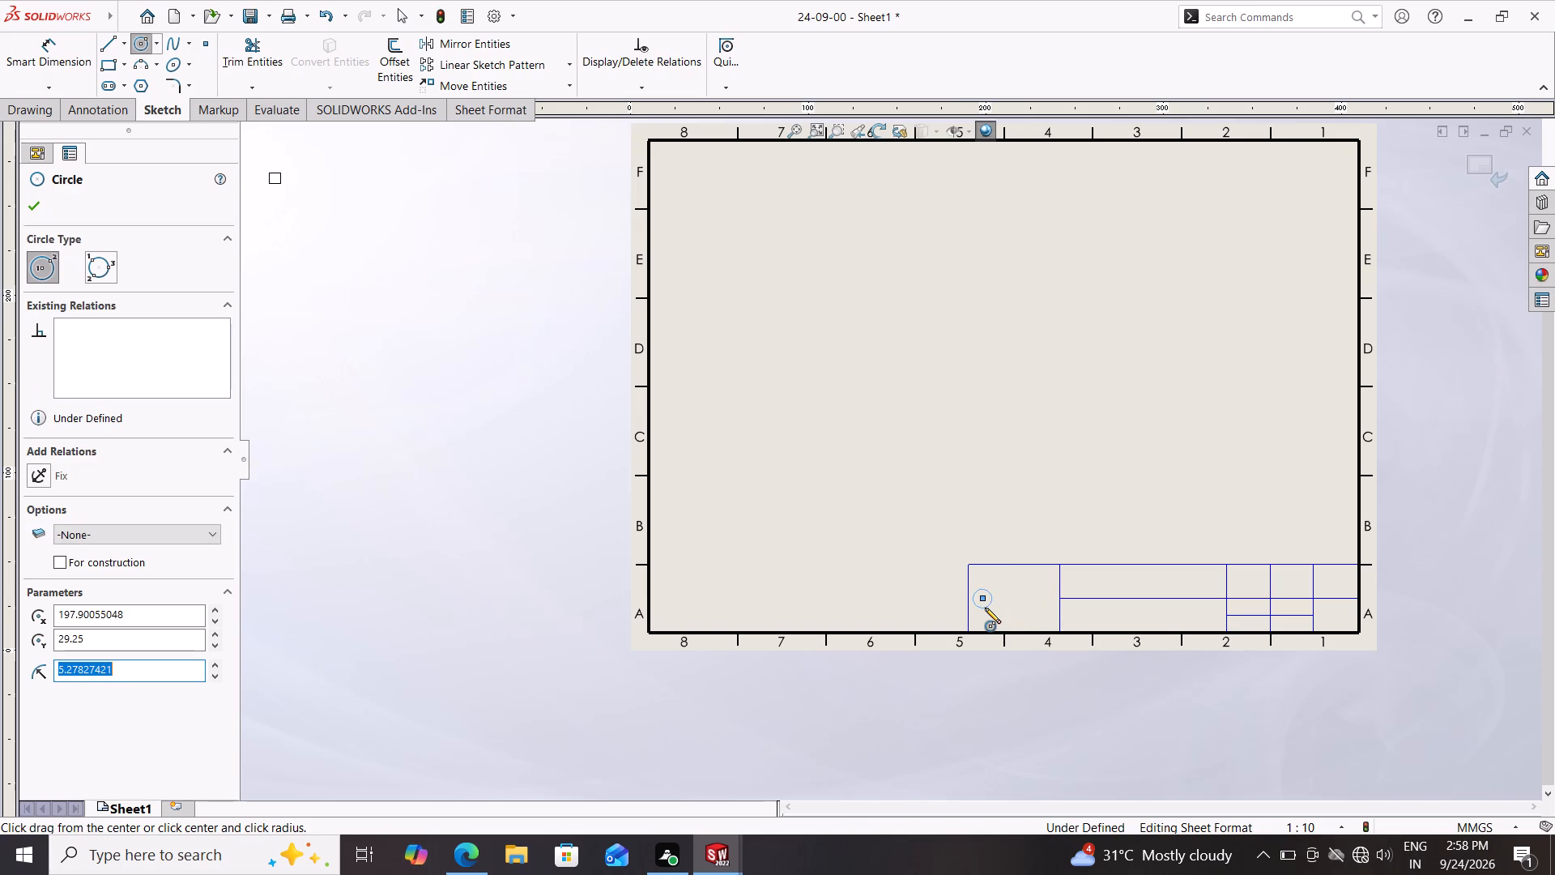
{"action": "scroll", "coordinate": [996, 616], "scroll_direction": "down", "scroll_amount": 2}
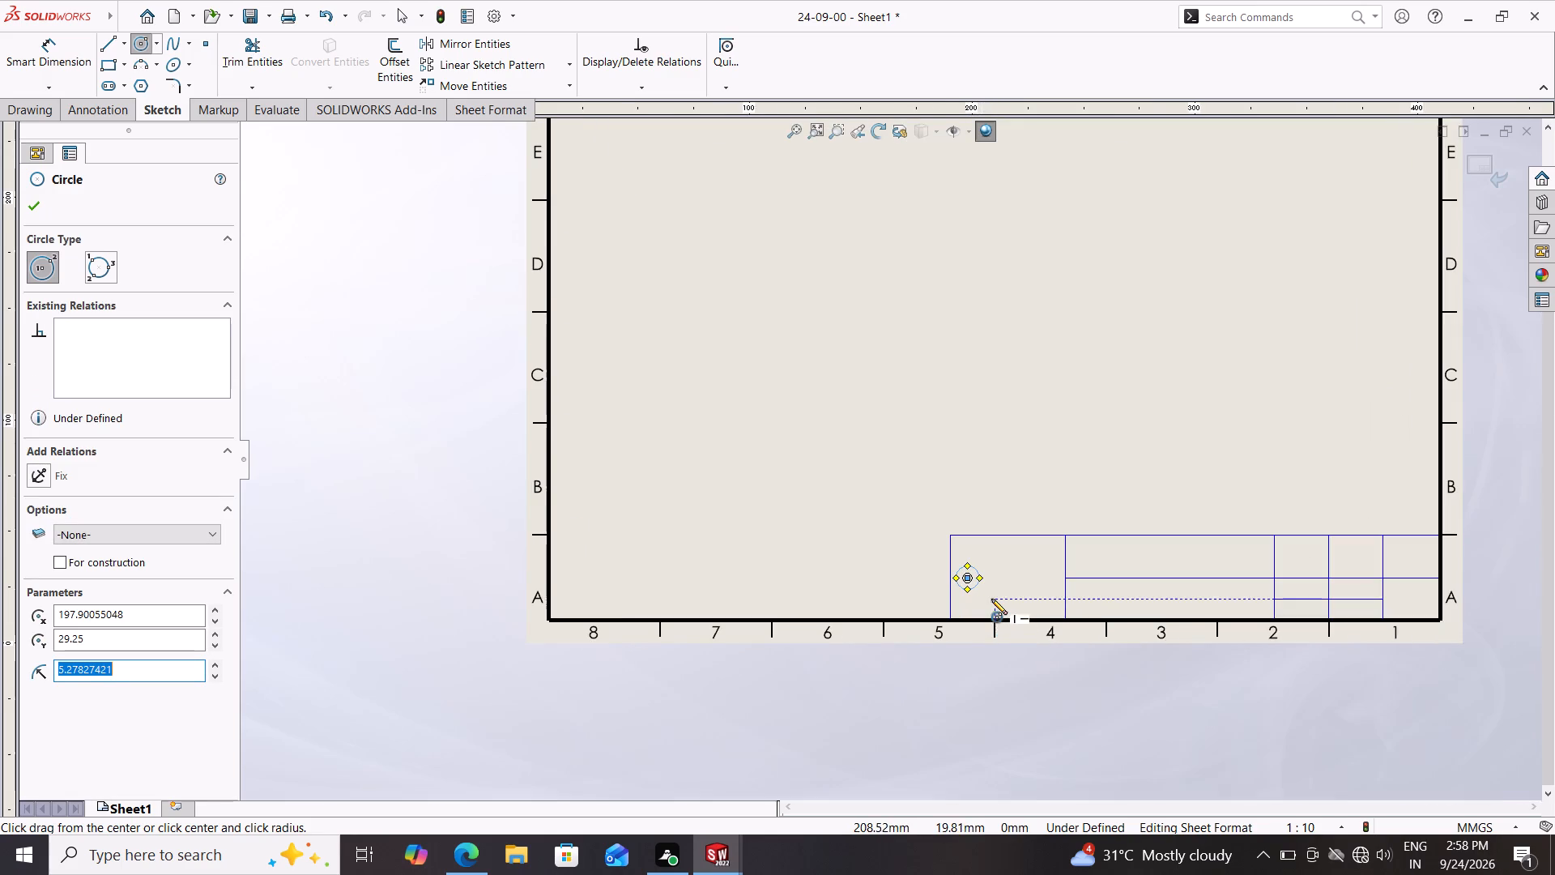
{"action": "scroll", "coordinate": [991, 599], "scroll_direction": "down", "scroll_amount": 2}
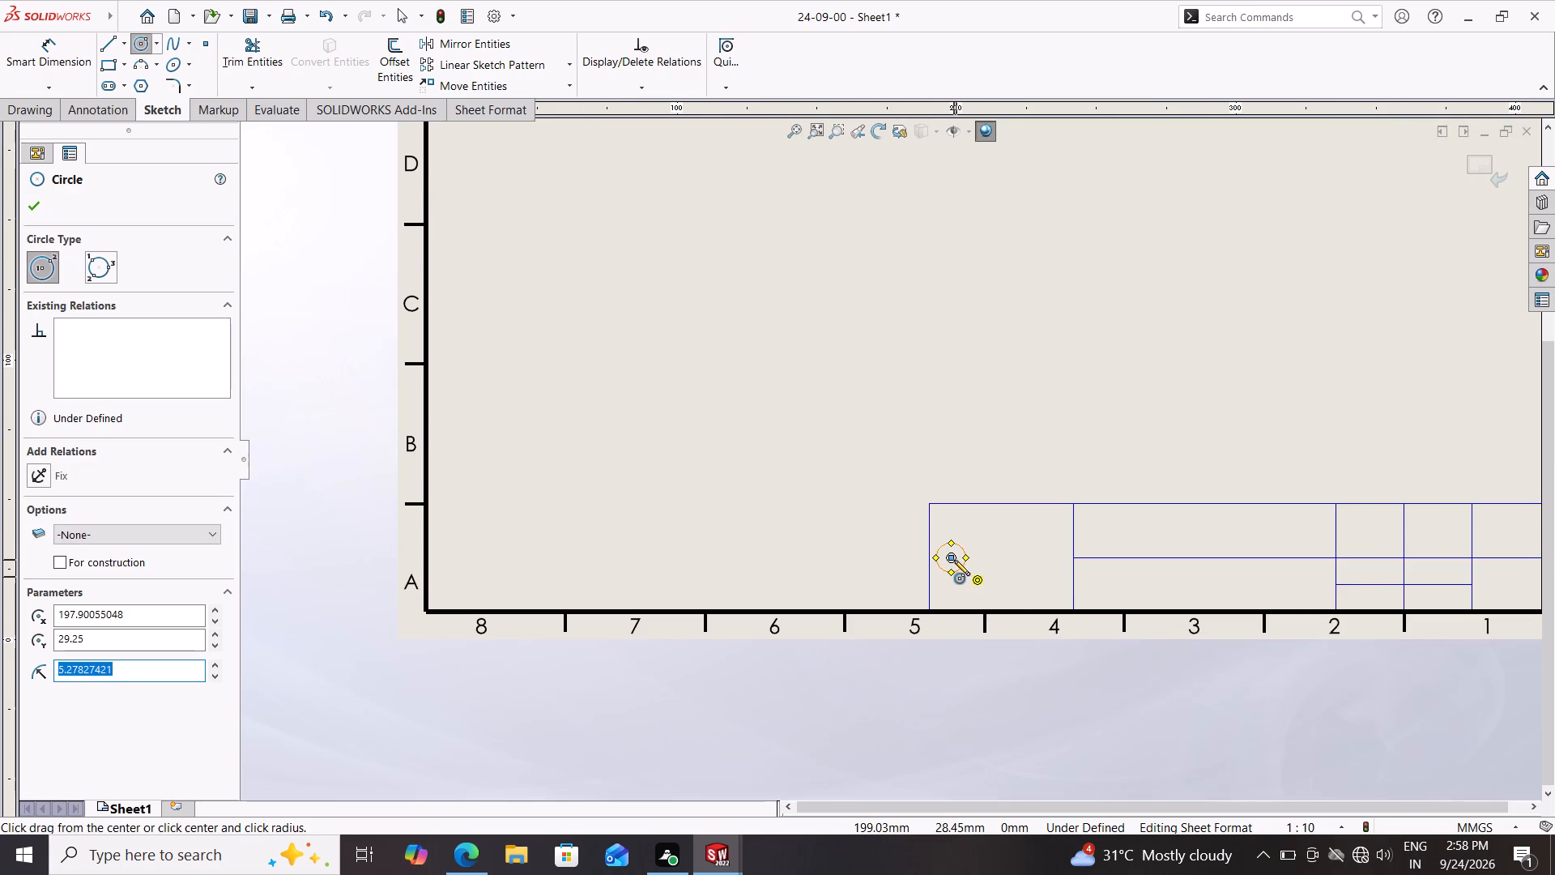
{"action": "left_click", "coordinate": [951, 556]}
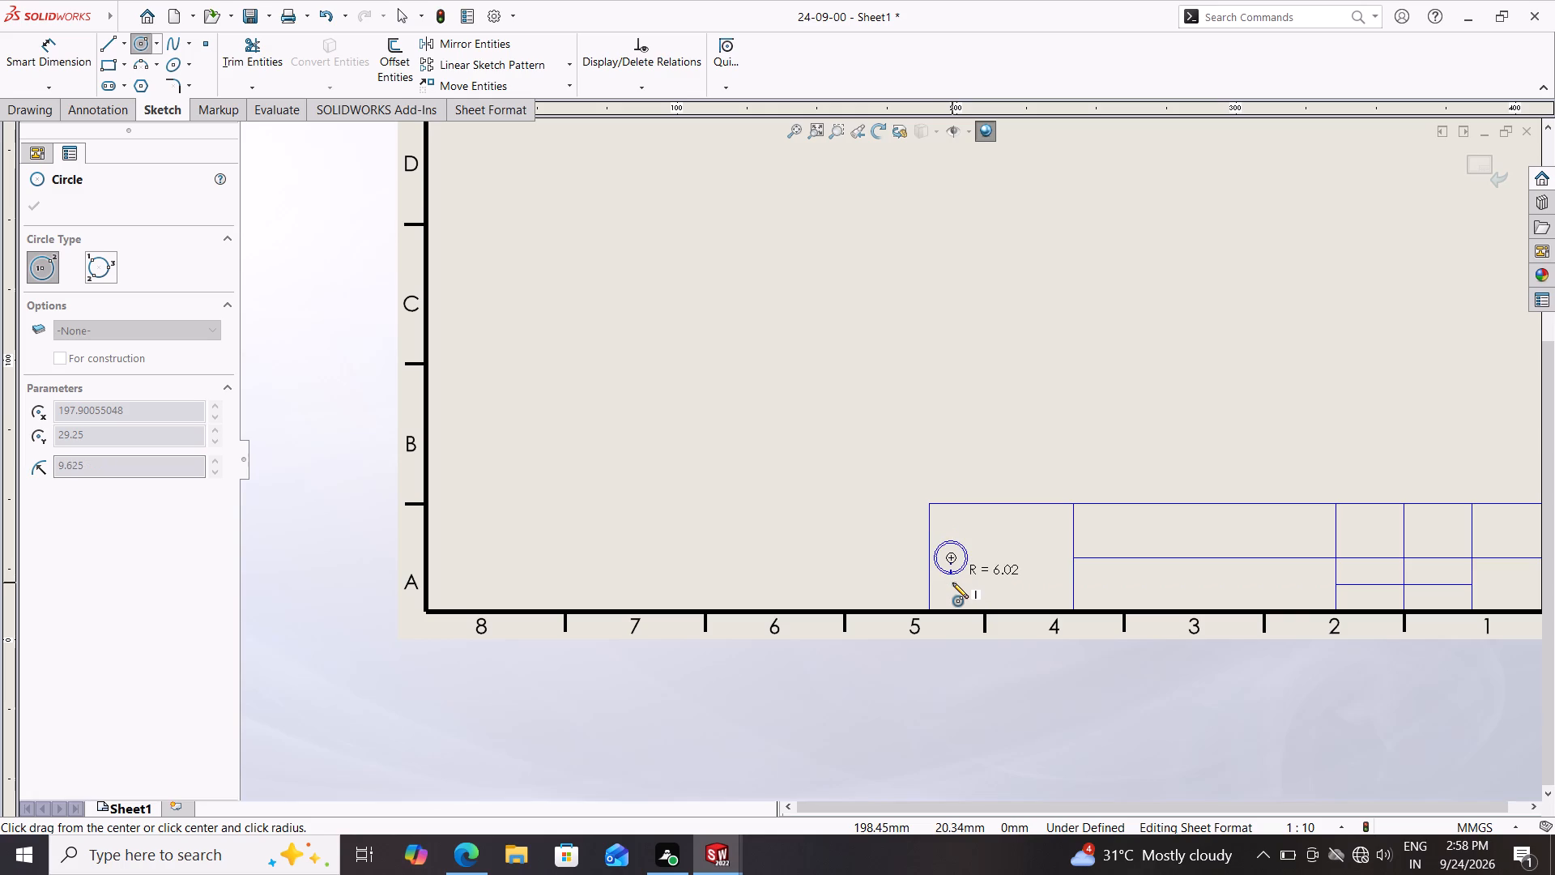
{"action": "left_click", "coordinate": [952, 580]}
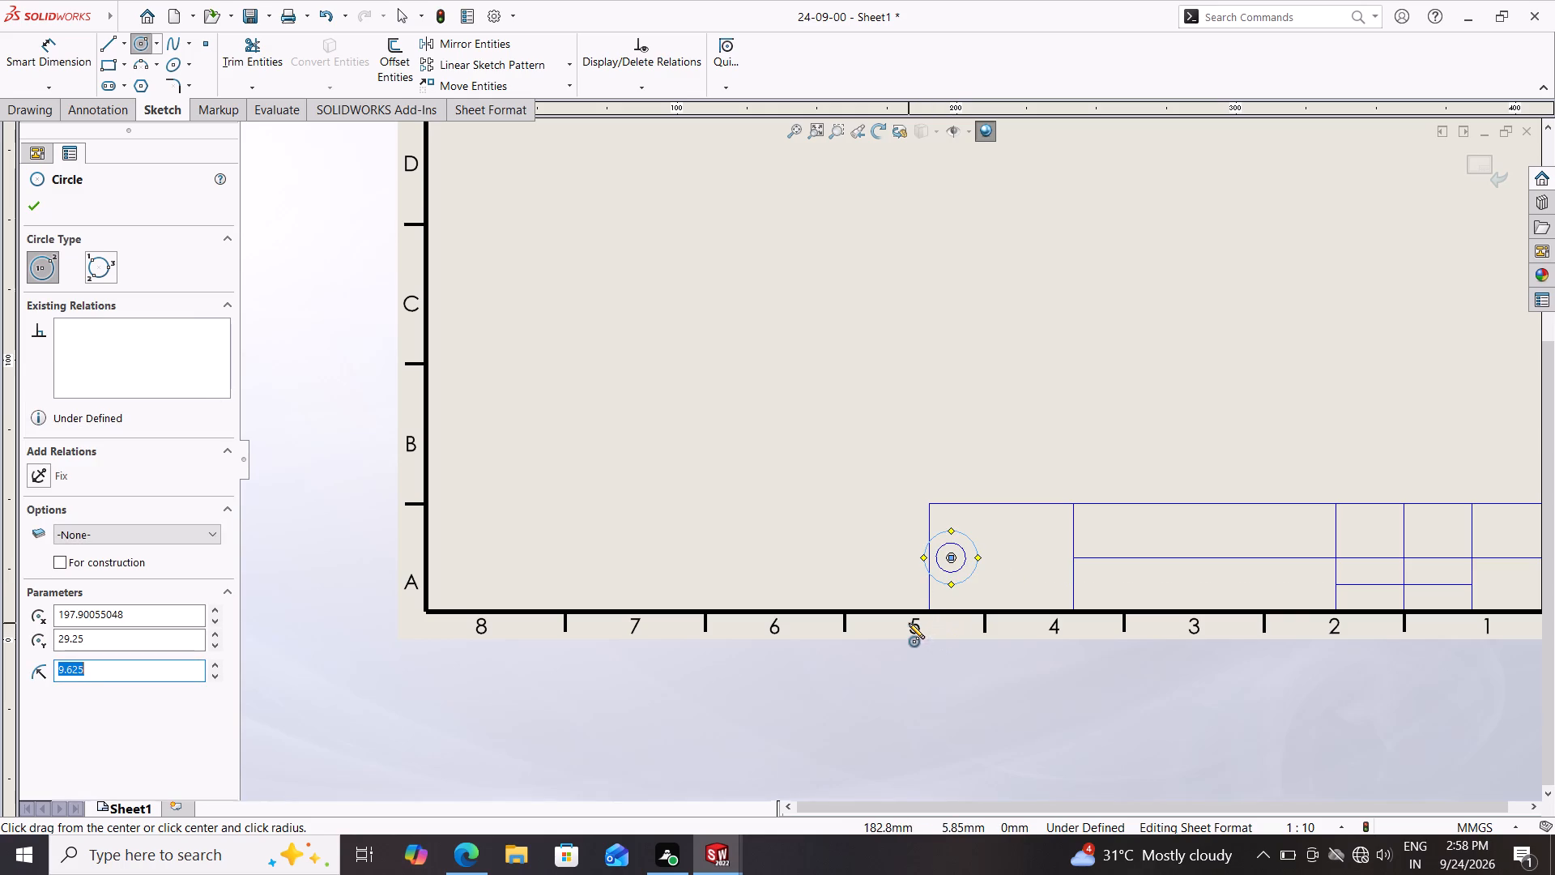
{"action": "key", "text": "Escape"}
{"action": "key", "text": "Escape"}
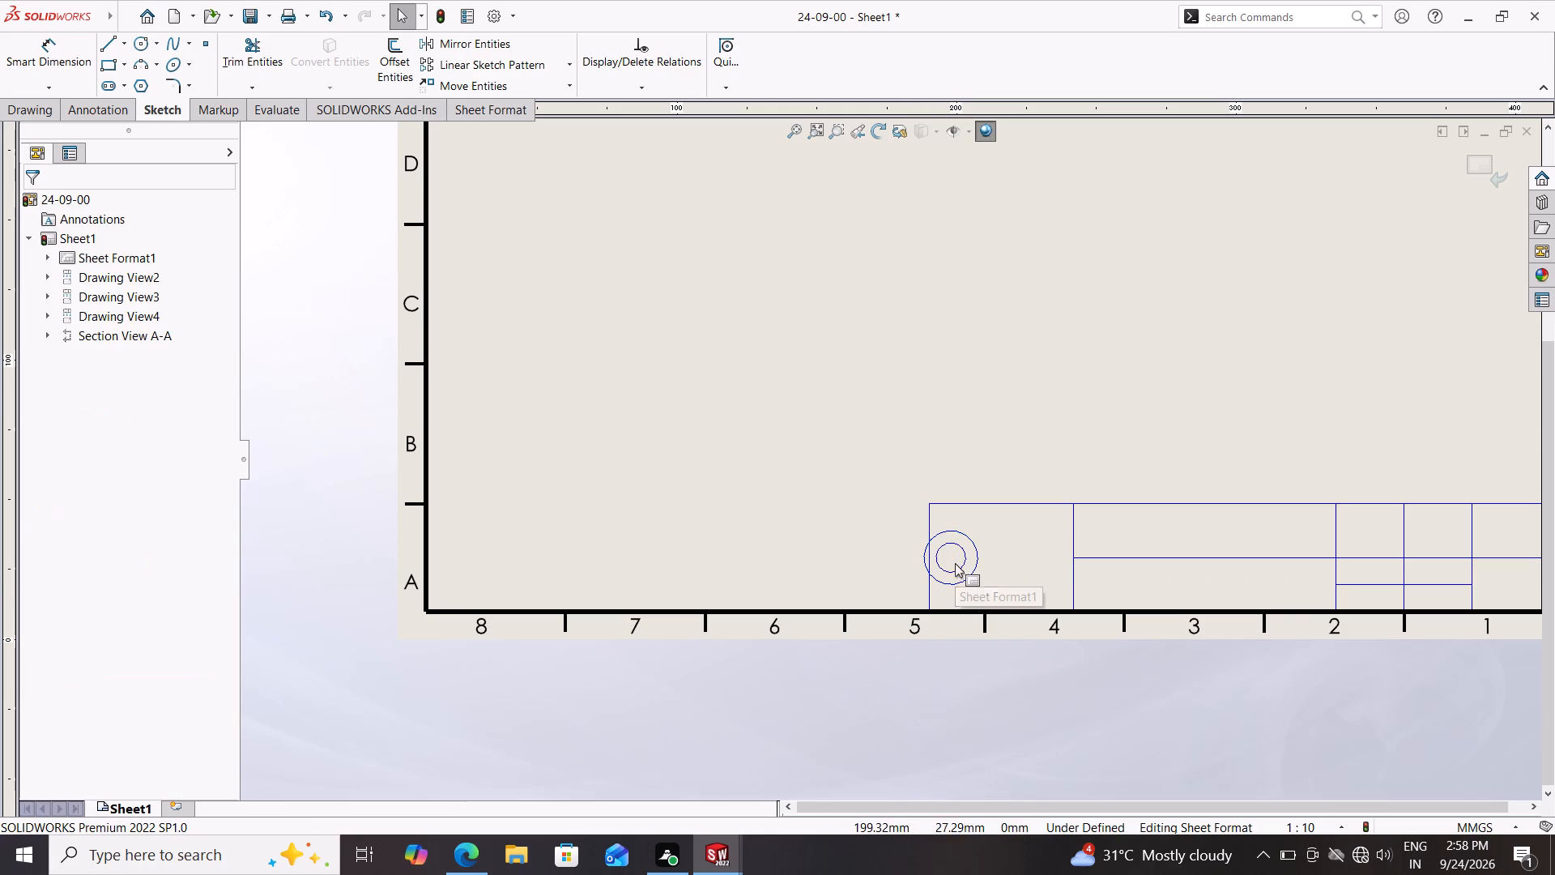
Move the concentric circles fully inside the left cell, with their shared centre at about X 201.35, Y 29.25 mm.
{"action": "left_click_drag", "start_coordinate": [952, 561], "coordinate": [964, 557]}
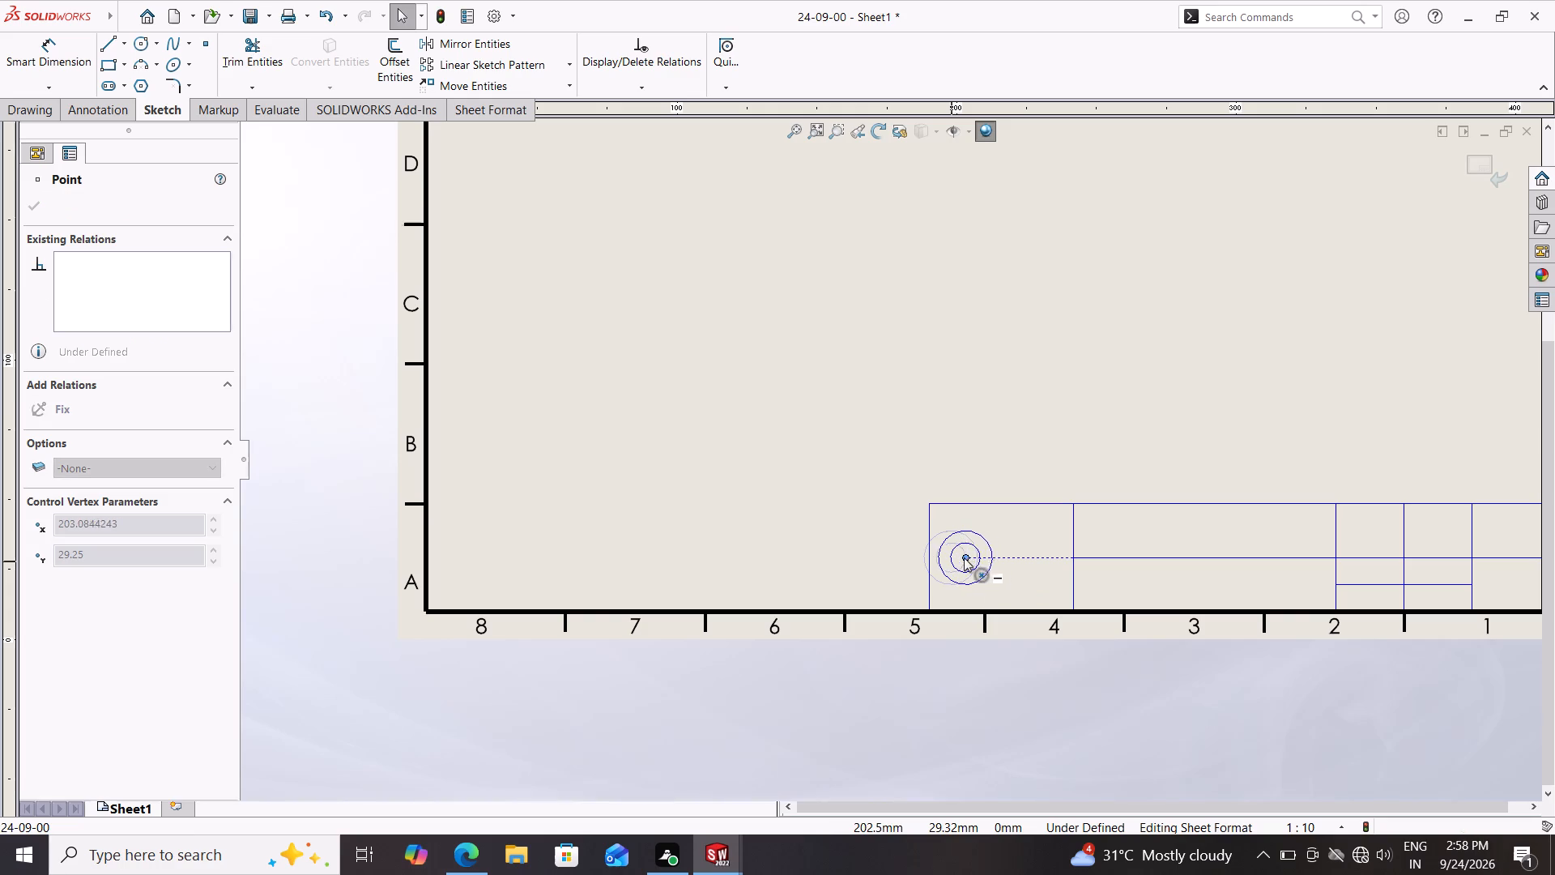
{"action": "left_click_drag", "start_coordinate": [964, 557], "coordinate": [961, 557]}
{"action": "key", "text": "Escape"}
{"action": "key", "text": "Escape"}
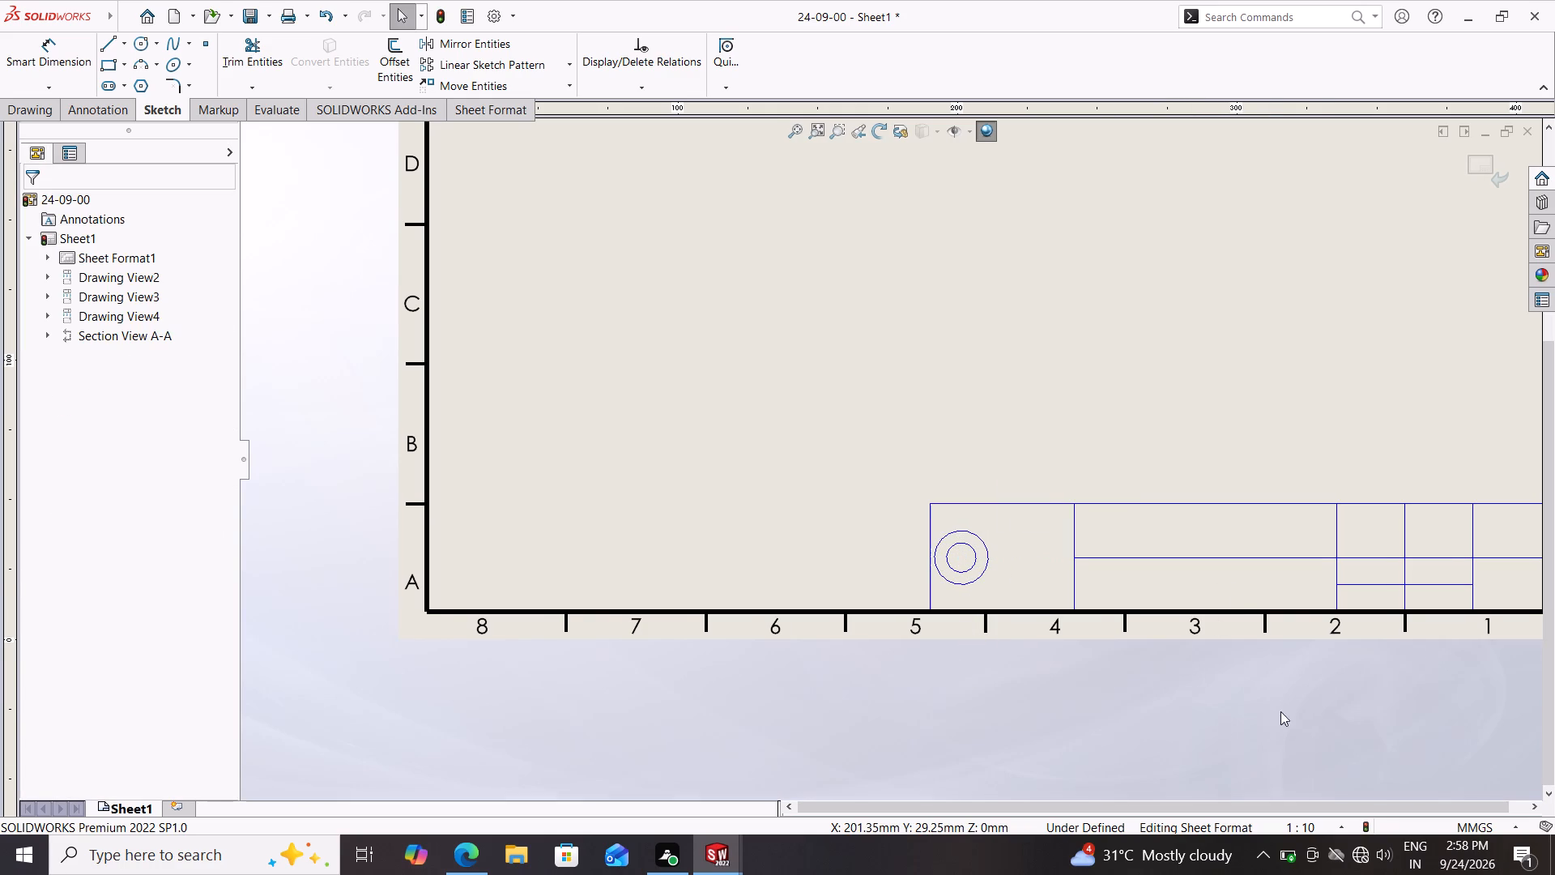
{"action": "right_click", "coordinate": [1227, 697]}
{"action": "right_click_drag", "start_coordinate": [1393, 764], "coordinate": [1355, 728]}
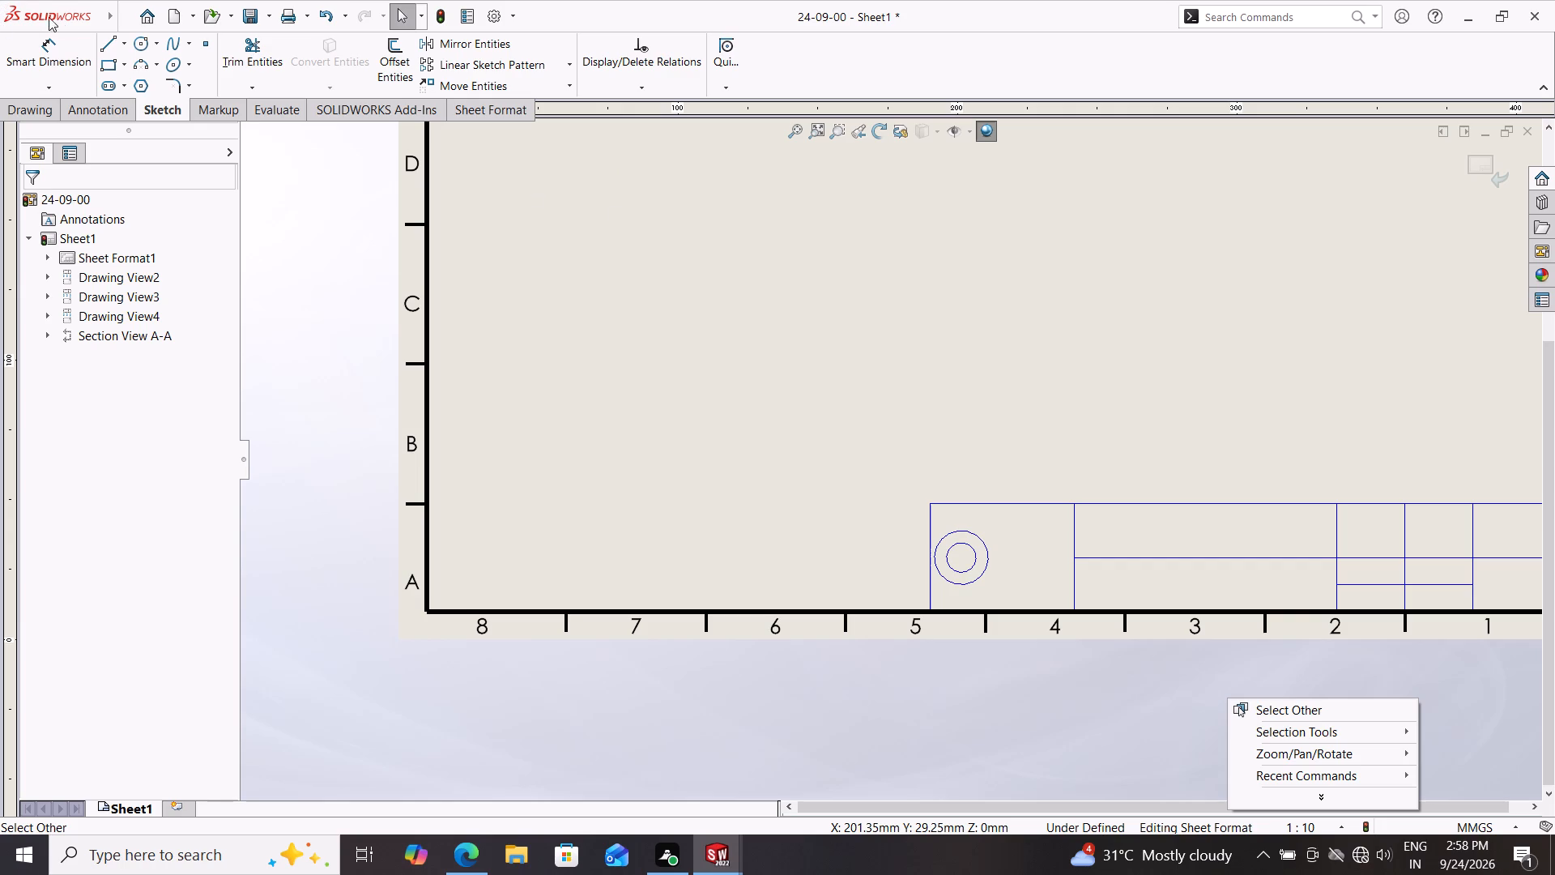
Draw a closed trapezoid beside the circles with vertical sides about 14.2 mm and 26.4 mm long, the shorter side facing the circles.
{"action": "left_click", "coordinate": [105, 45]}
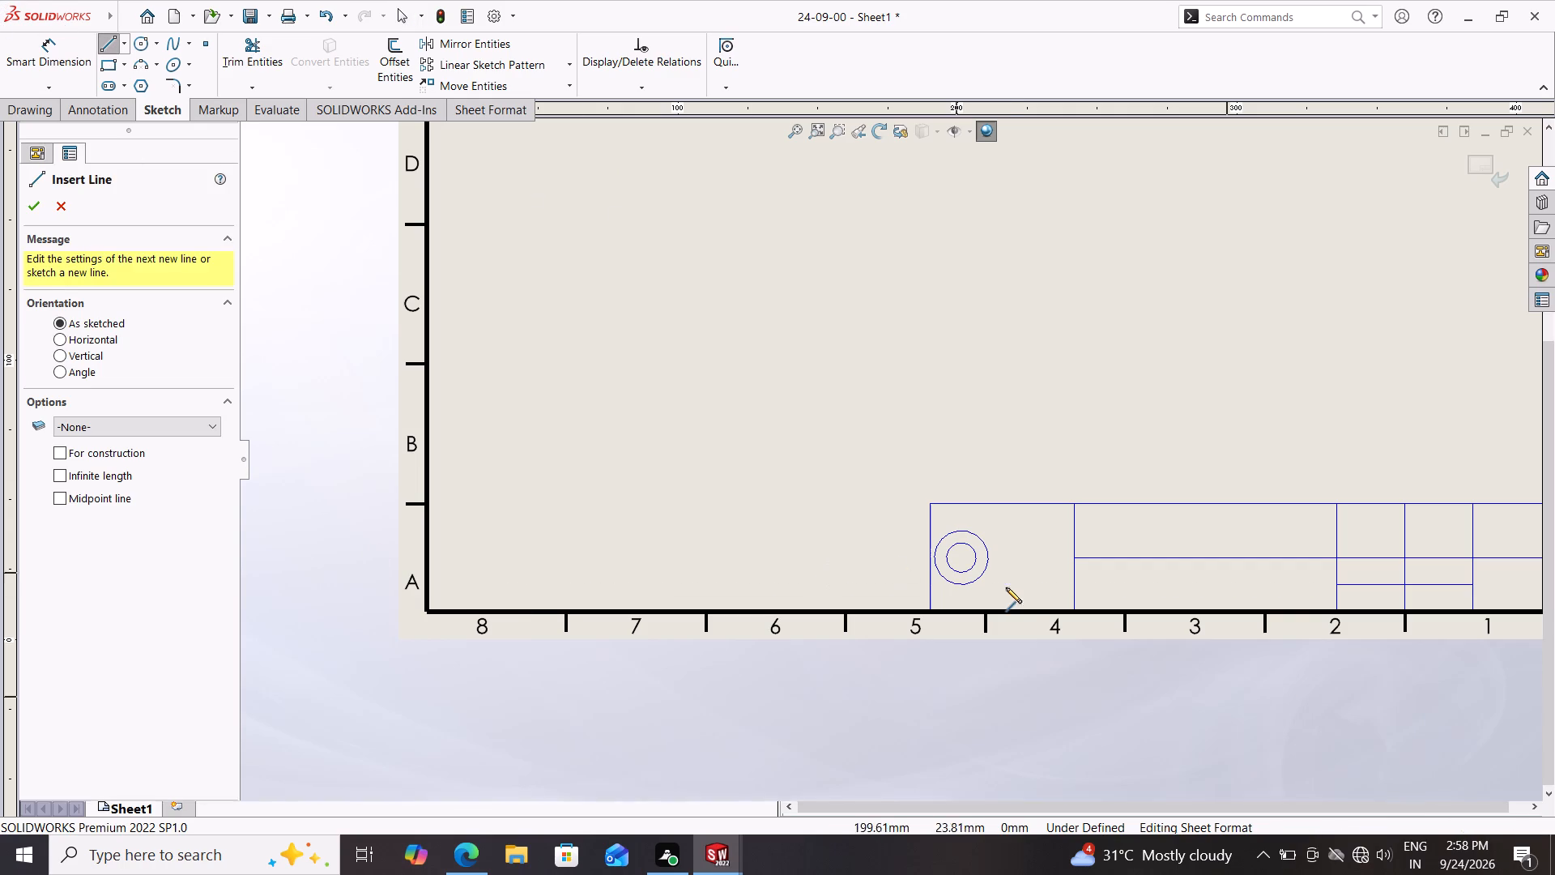
{"action": "left_click", "coordinate": [1020, 533]}
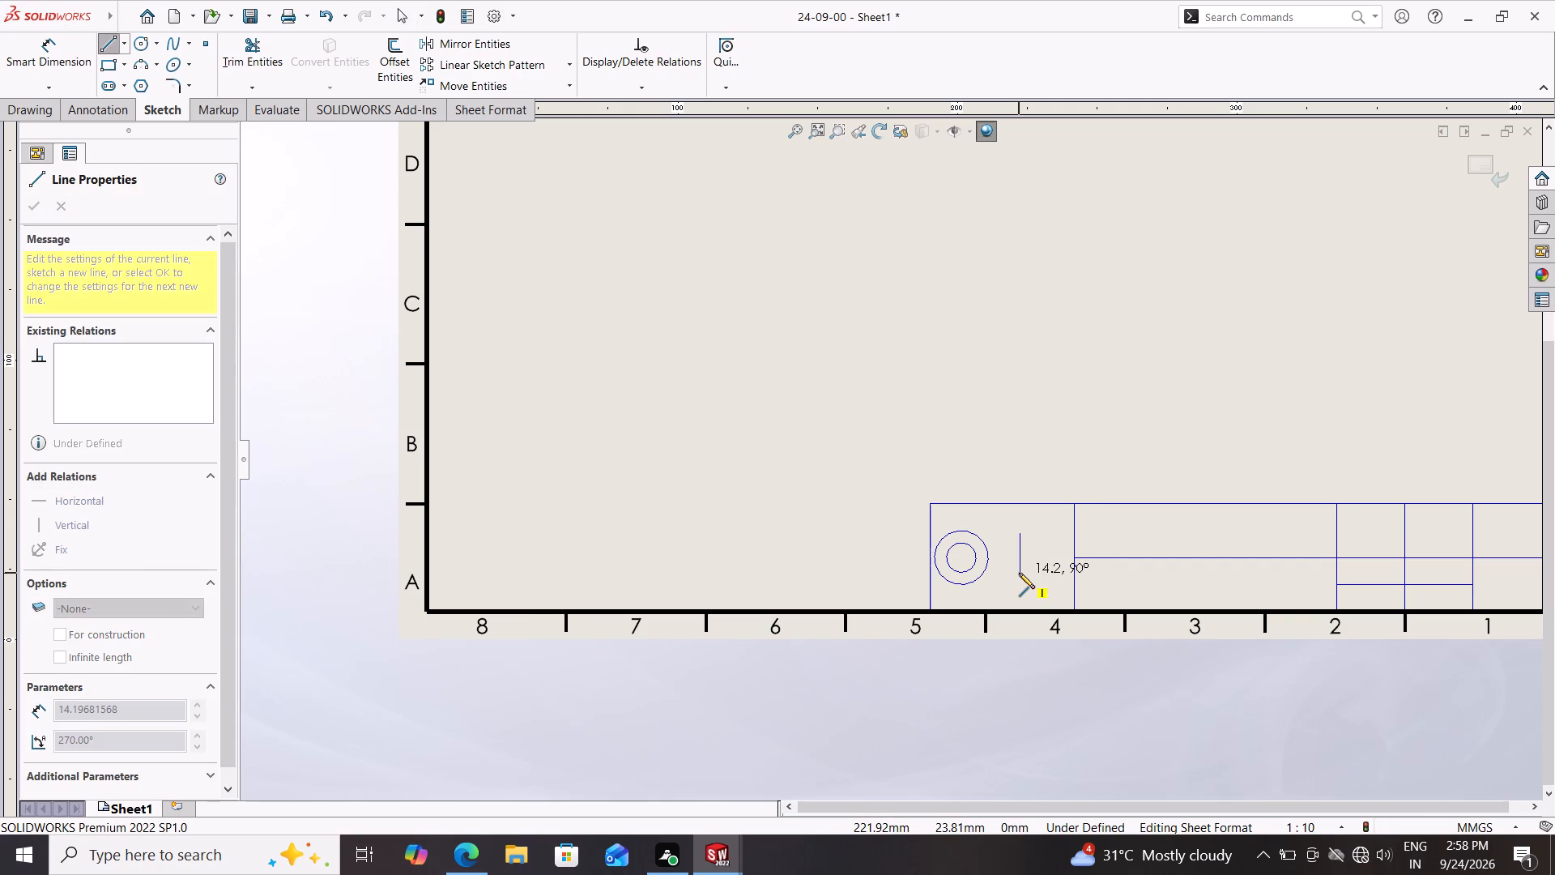
{"action": "left_click", "coordinate": [1019, 573]}
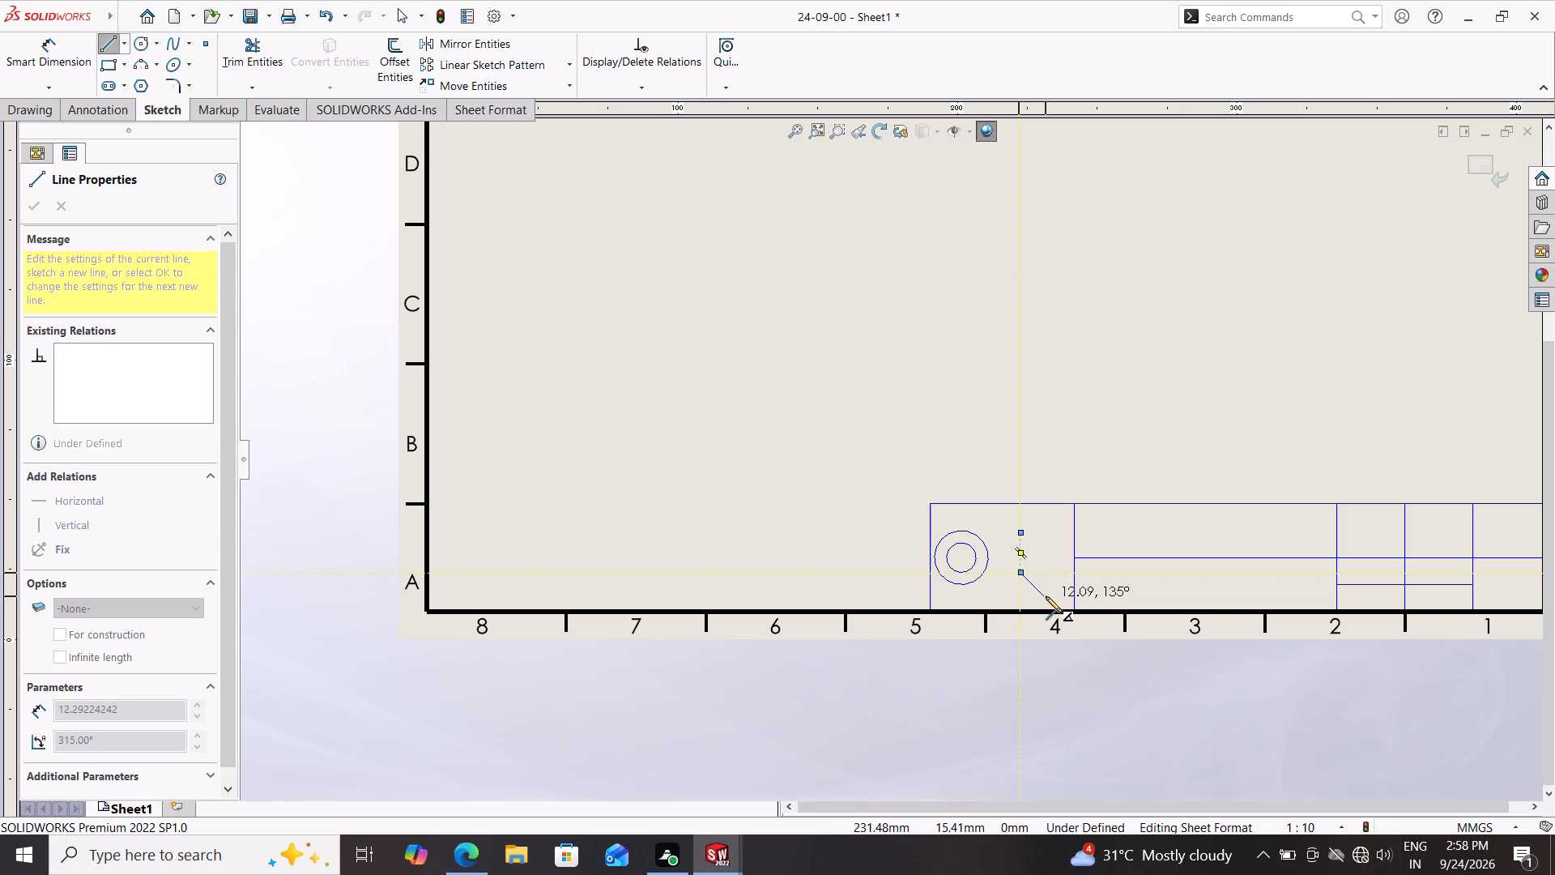
{"action": "left_click", "coordinate": [1059, 596]}
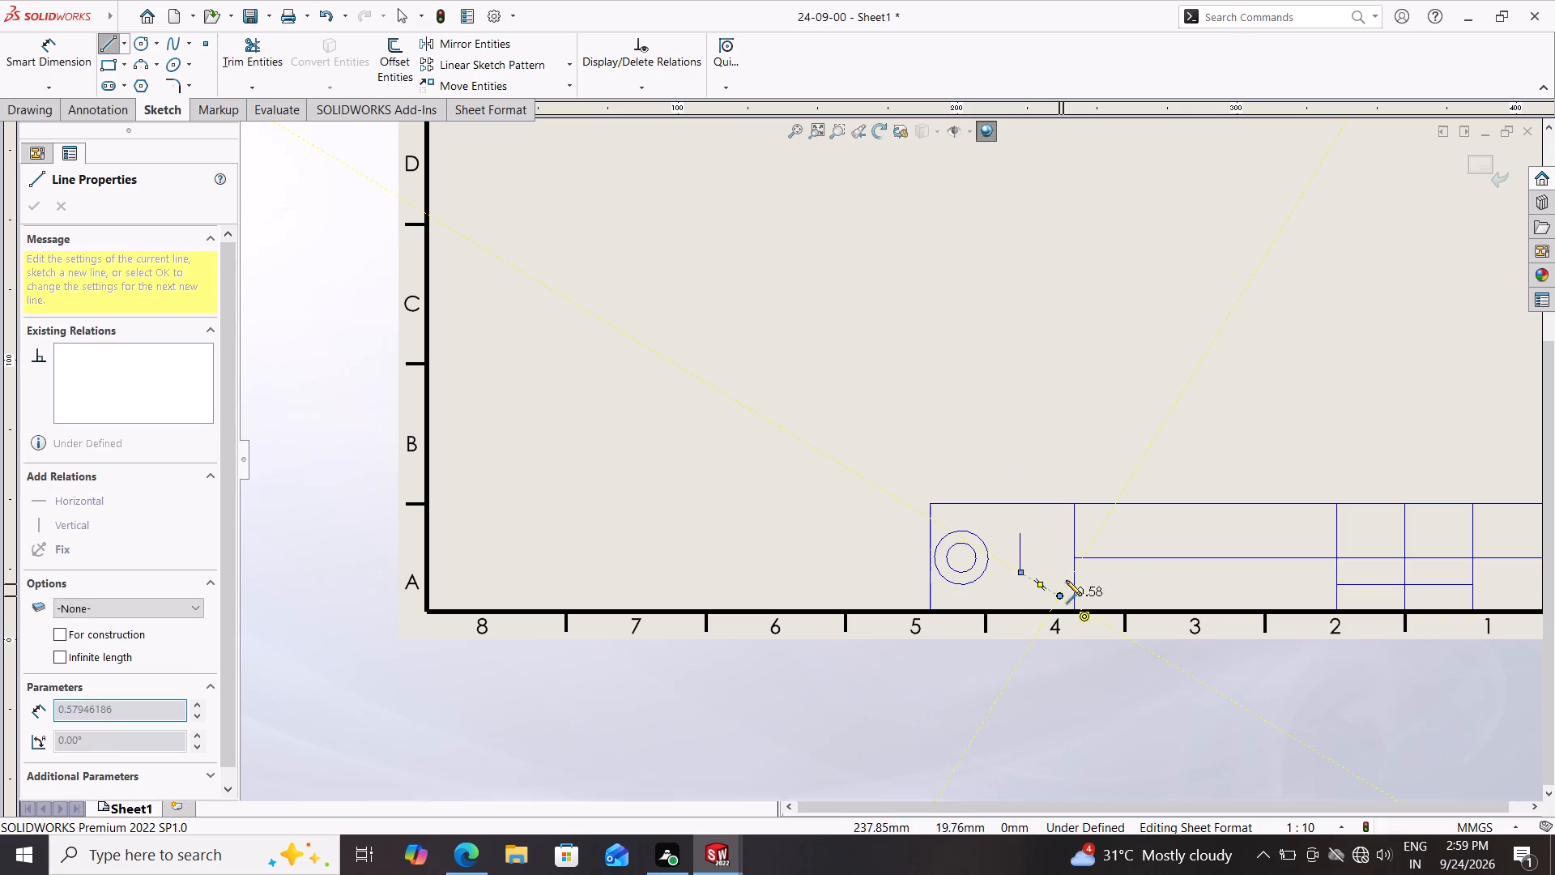
{"action": "left_click", "coordinate": [1063, 521]}
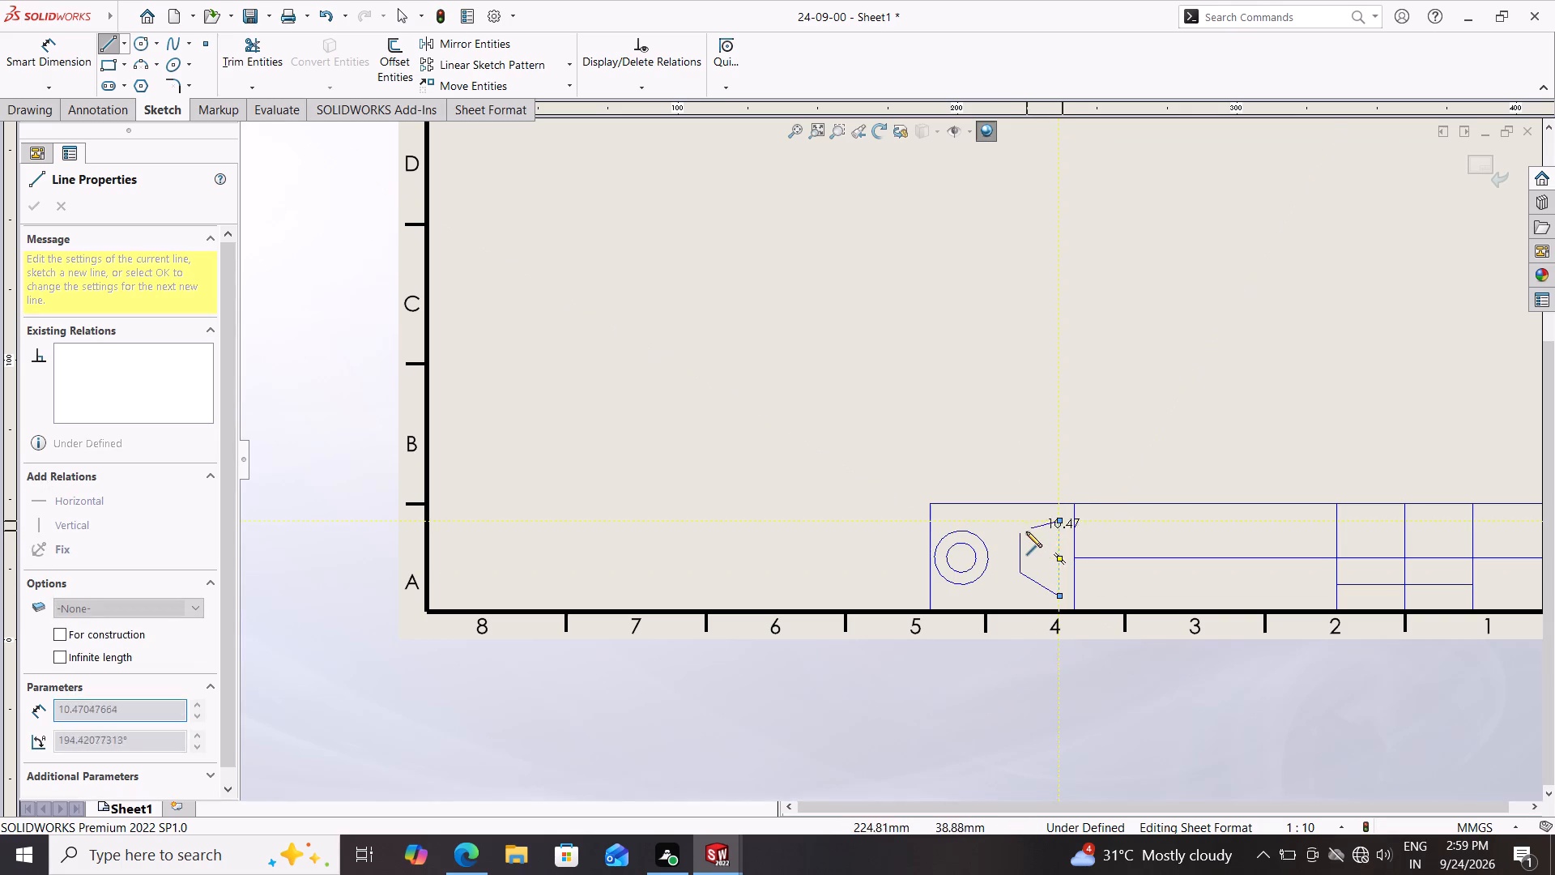
{"action": "left_click", "coordinate": [1022, 534]}
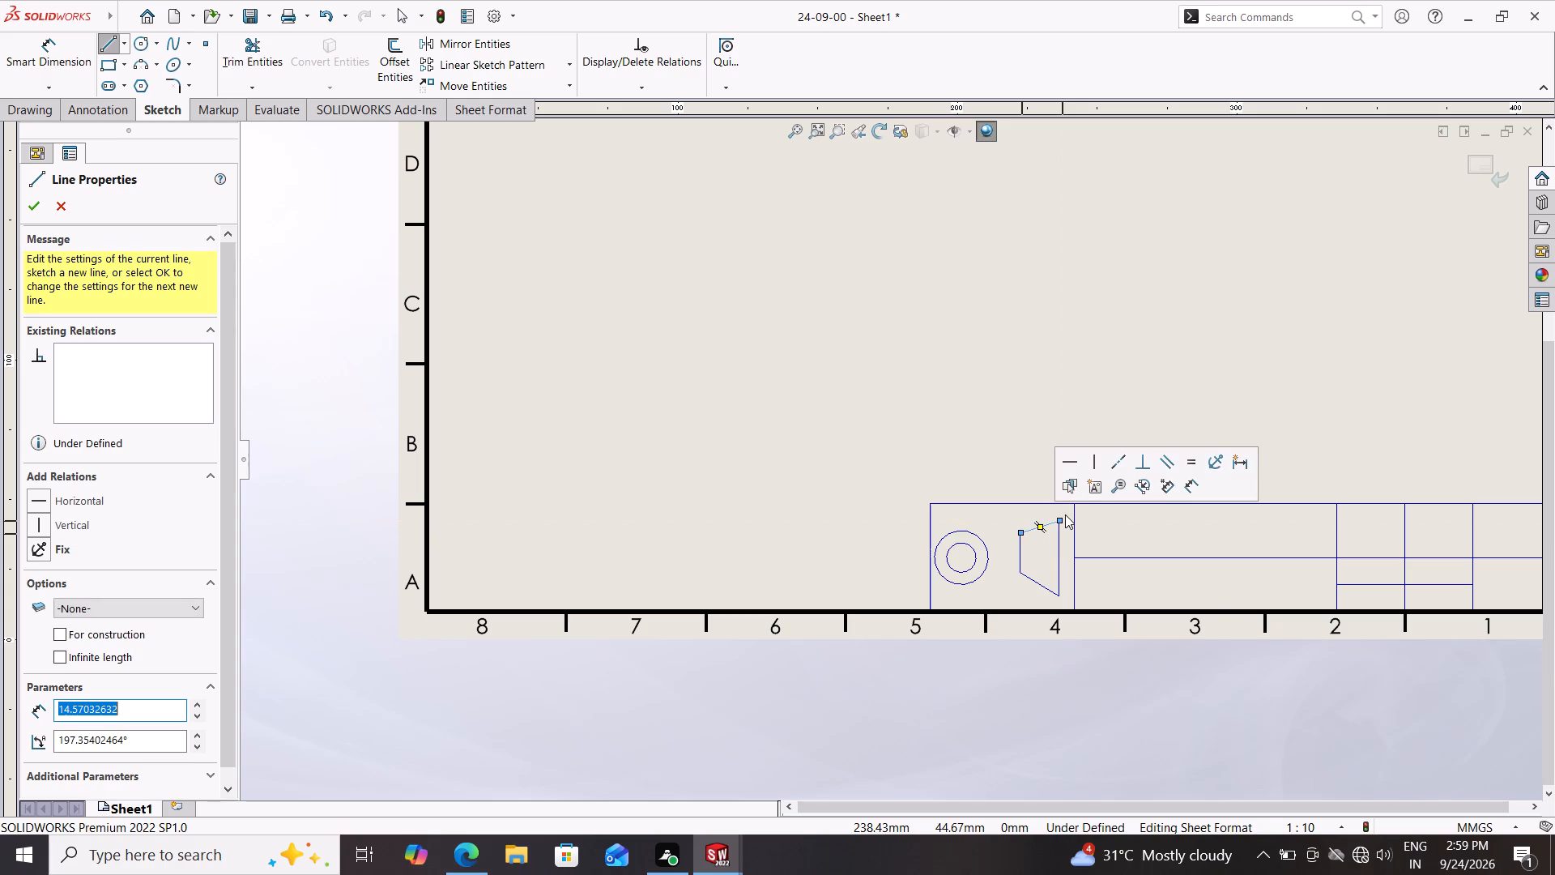
{"action": "key", "text": "Escape"}
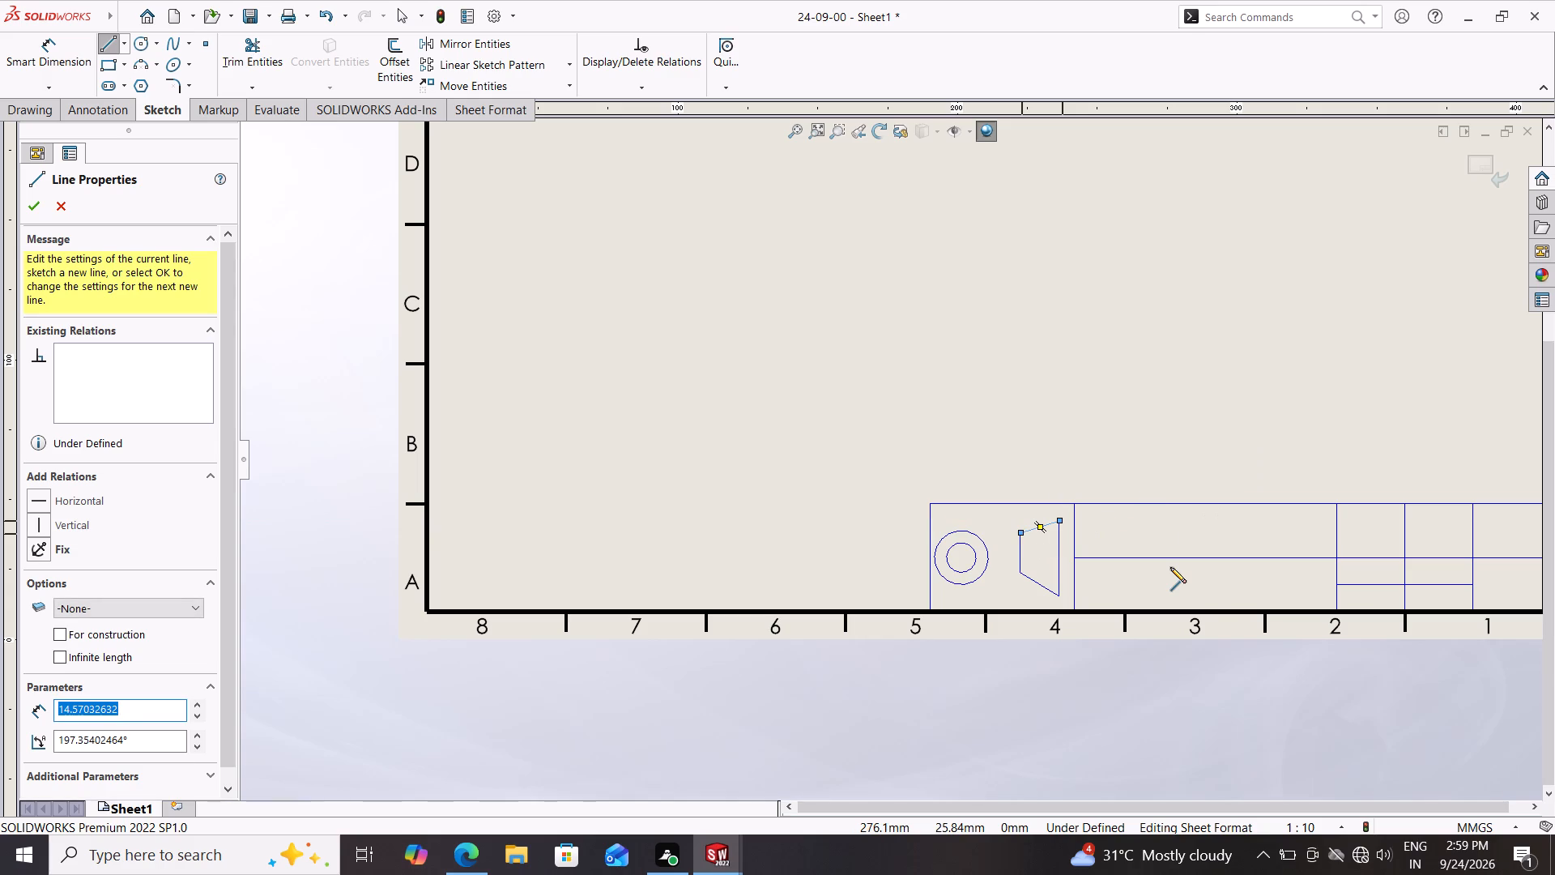
{"action": "key", "text": "Escape"}
{"action": "key", "text": "Escape"}
{"action": "key", "text": "Escape"}
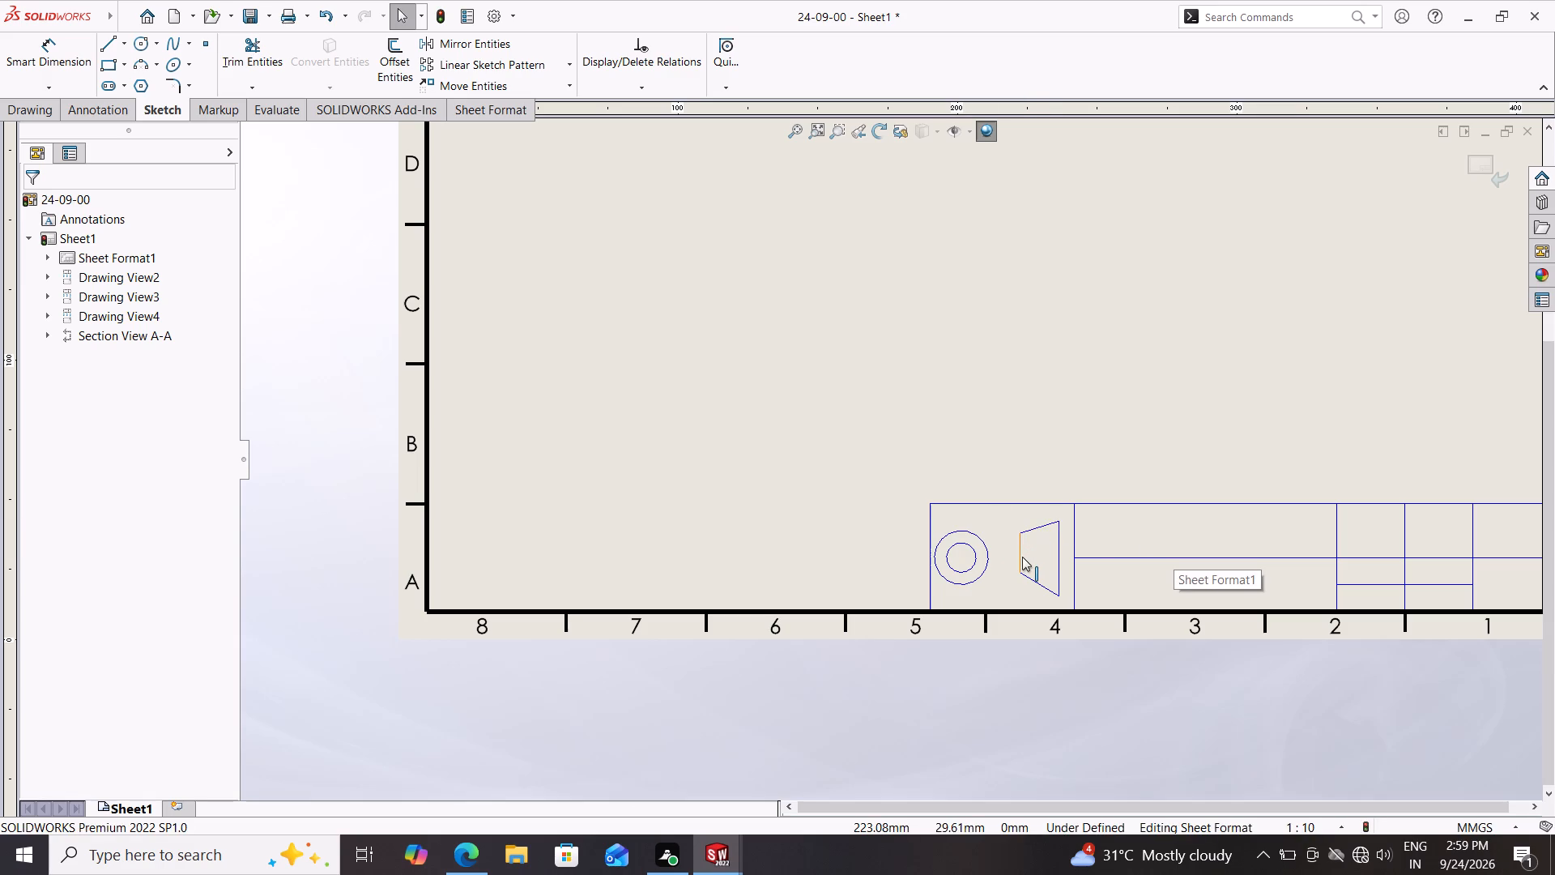
Move the trapezoid's shorter vertical side toward the circles, shortening it to about 9.7 mm.
{"action": "left_click_drag", "start_coordinate": [1021, 549], "coordinate": [1001, 551]}
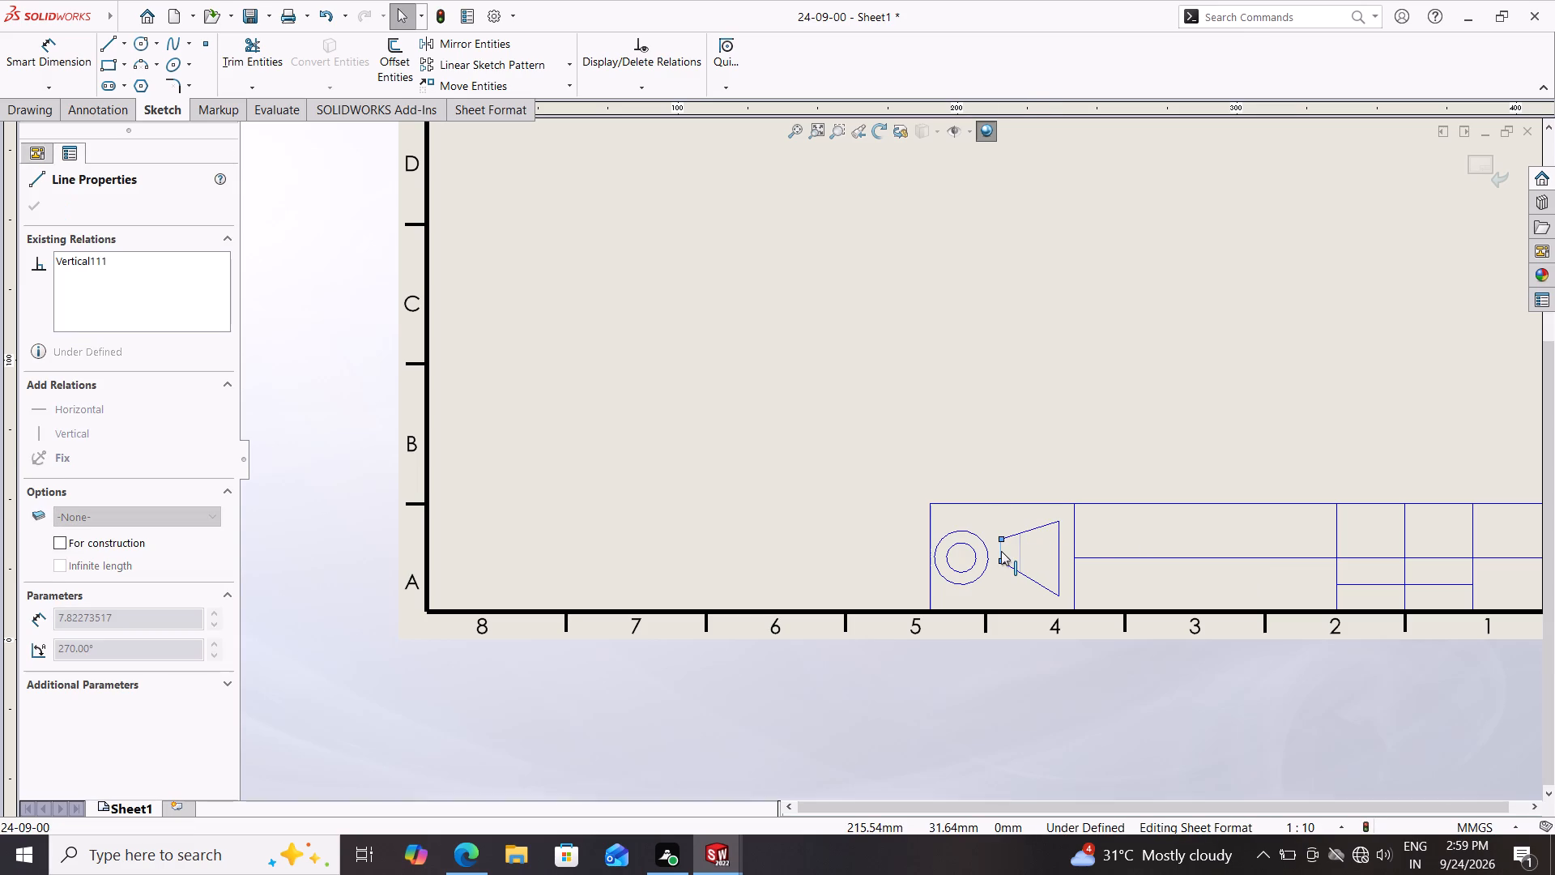
{"action": "left_click_drag", "start_coordinate": [1001, 551], "coordinate": [1004, 553]}
{"action": "left_click_drag", "start_coordinate": [1004, 553], "coordinate": [1007, 554]}
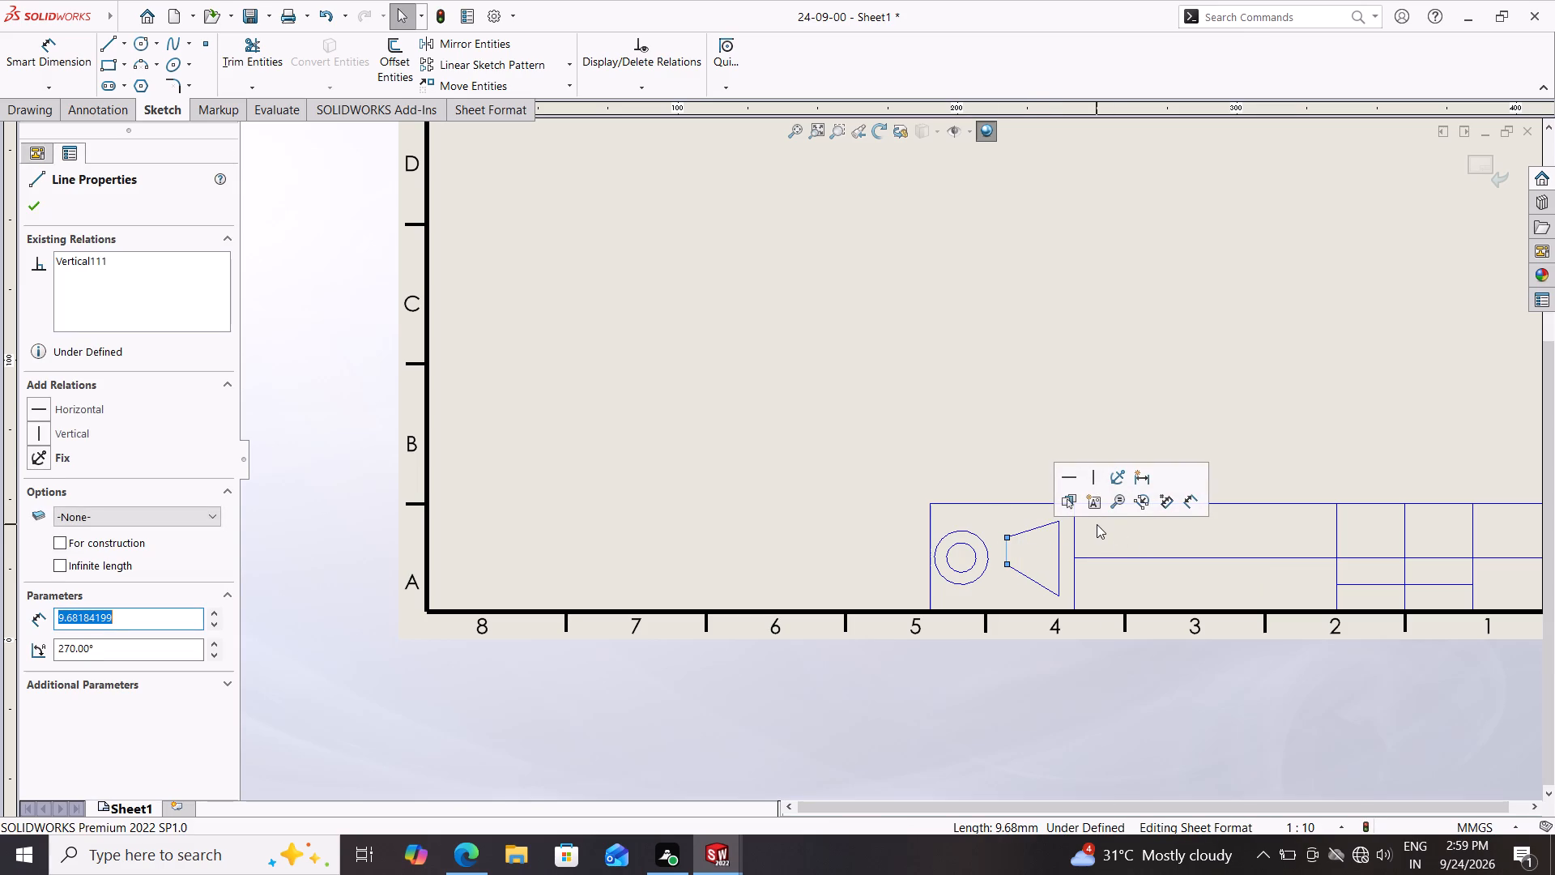
{"action": "key", "text": "Escape"}
{"action": "key", "text": "Escape"}
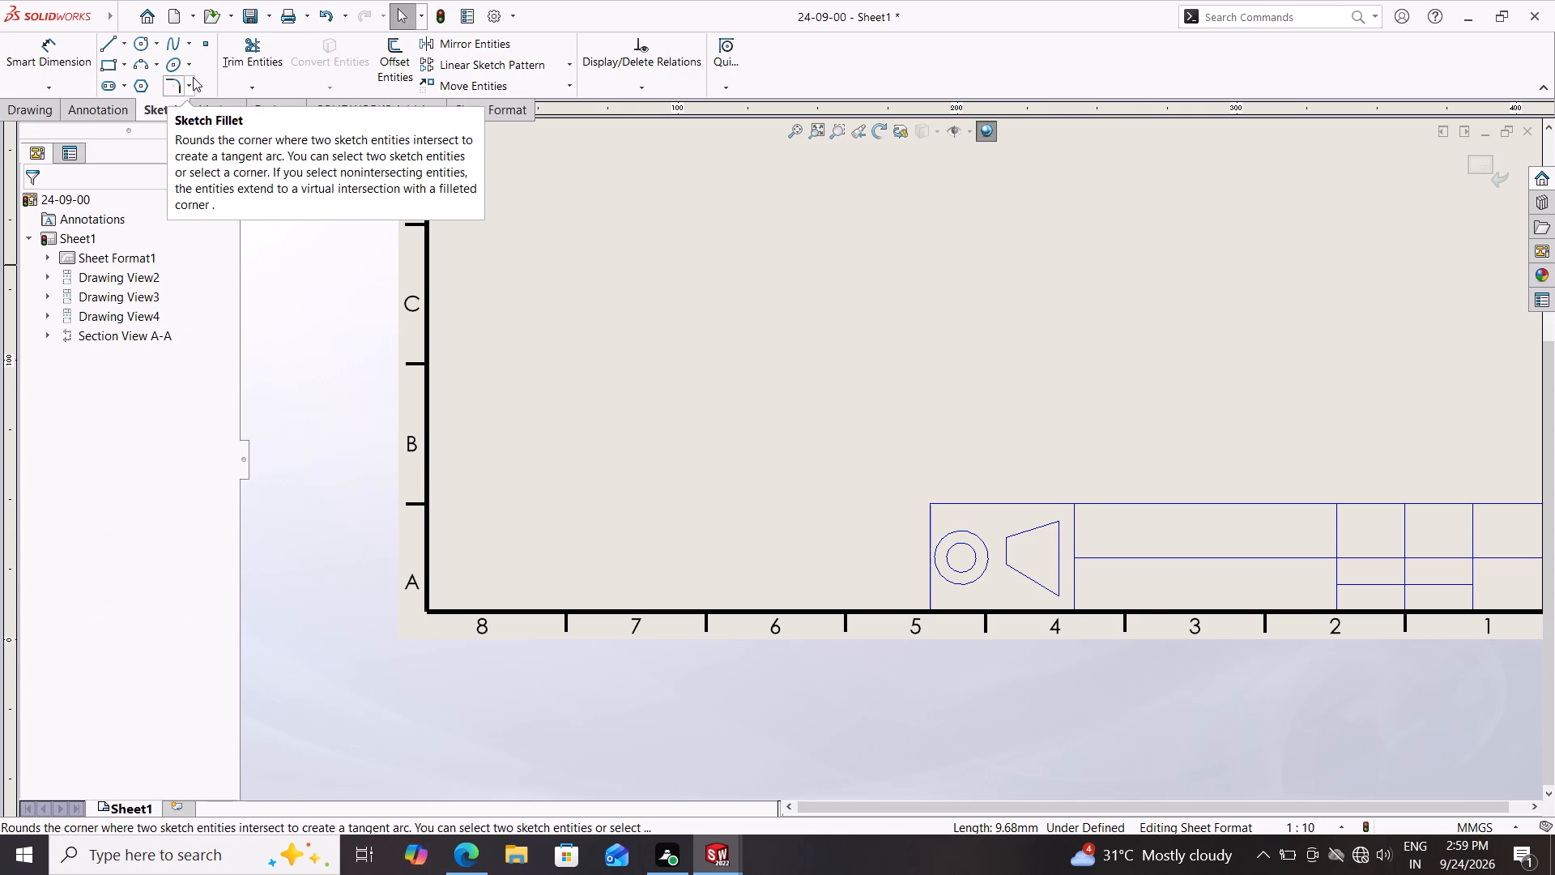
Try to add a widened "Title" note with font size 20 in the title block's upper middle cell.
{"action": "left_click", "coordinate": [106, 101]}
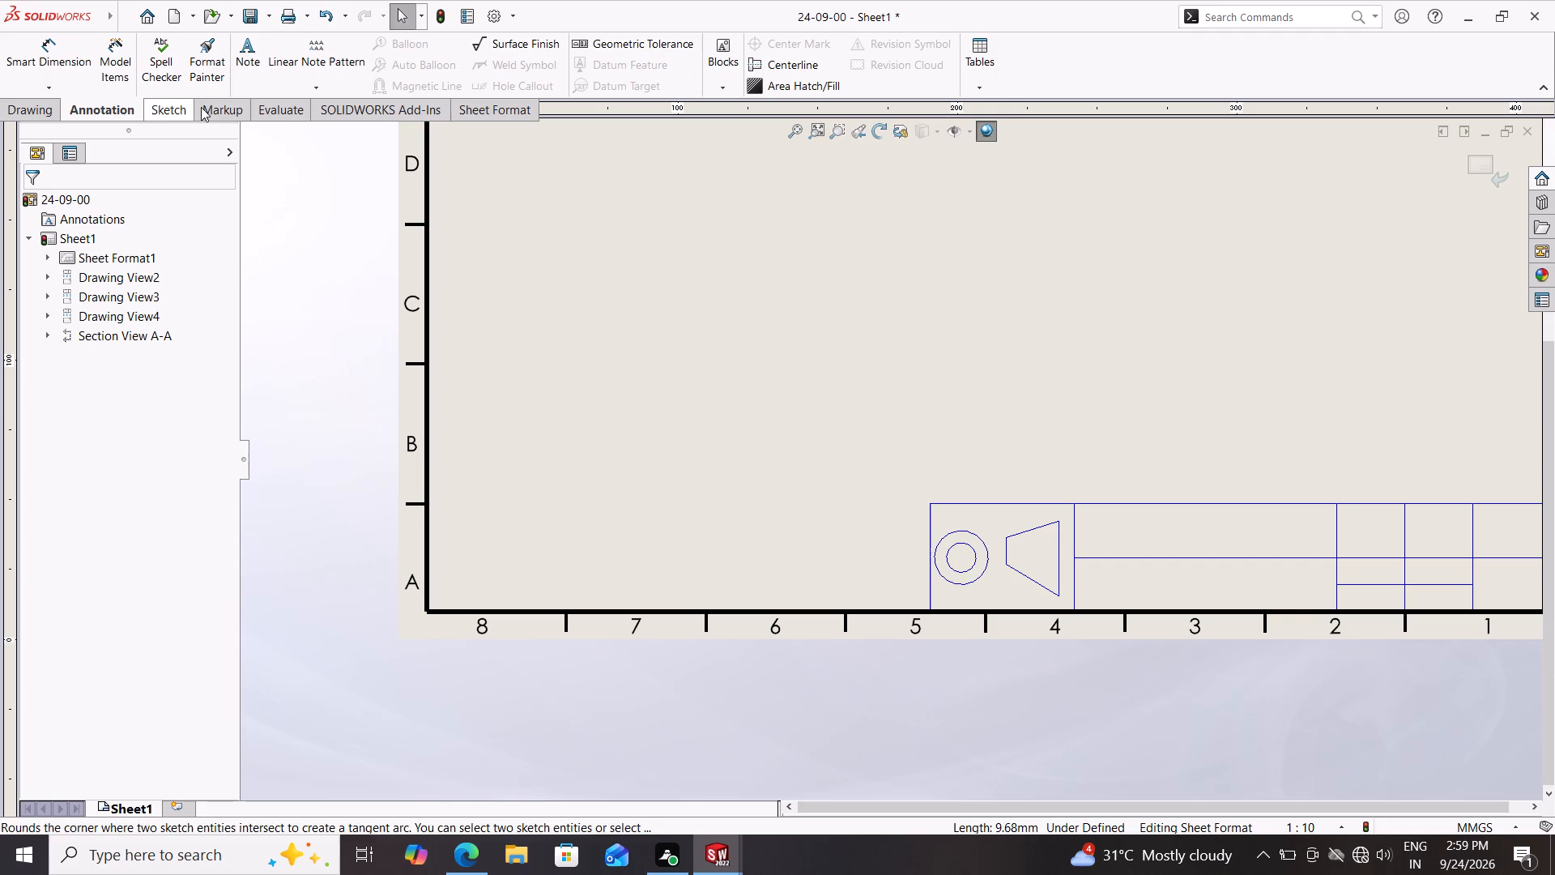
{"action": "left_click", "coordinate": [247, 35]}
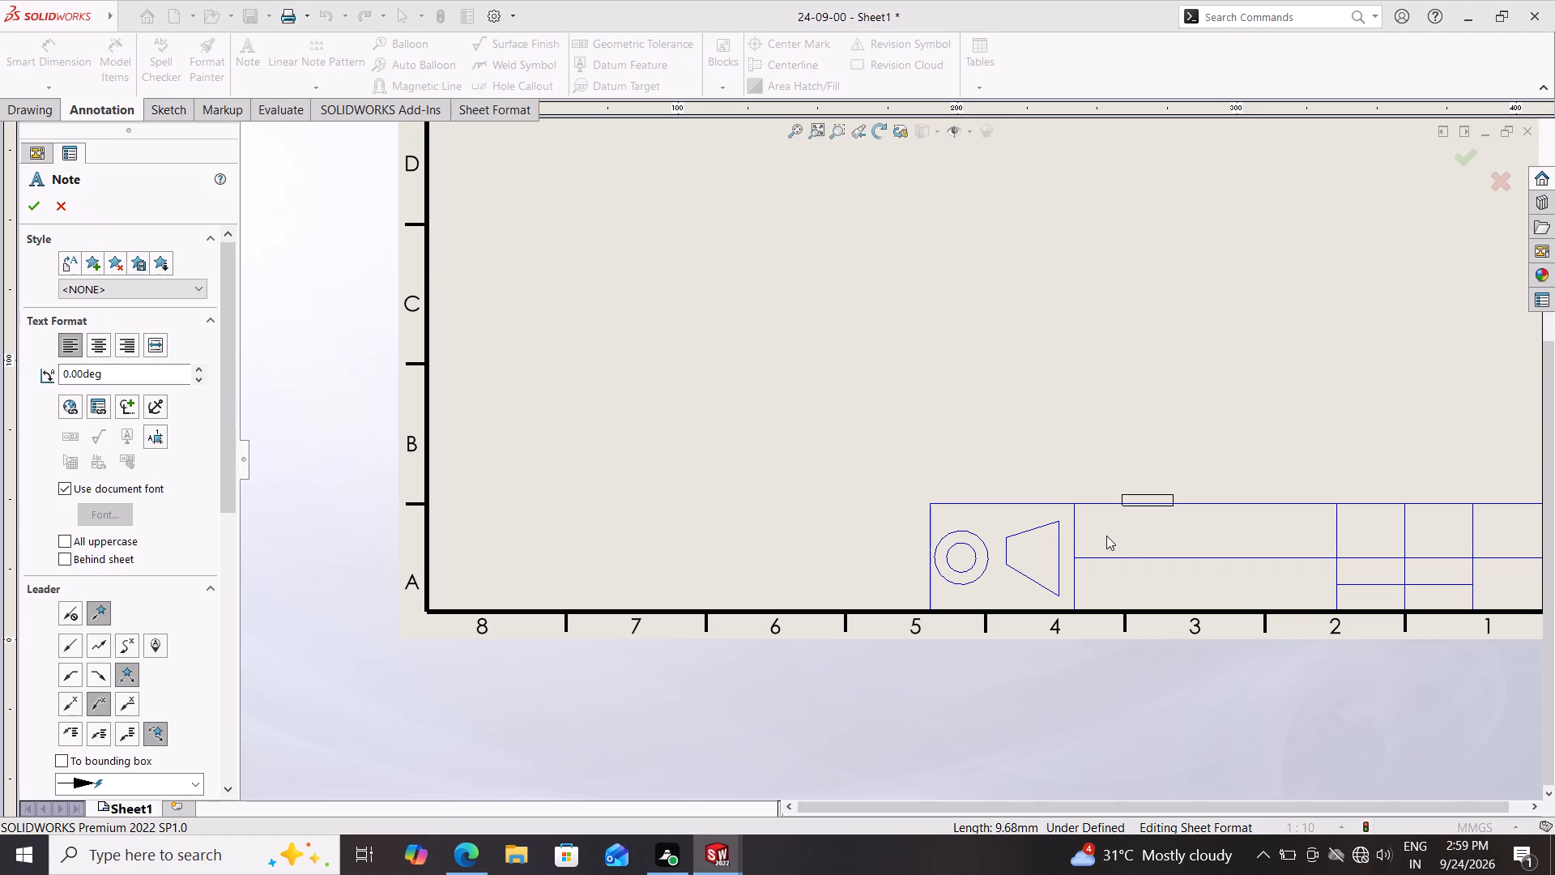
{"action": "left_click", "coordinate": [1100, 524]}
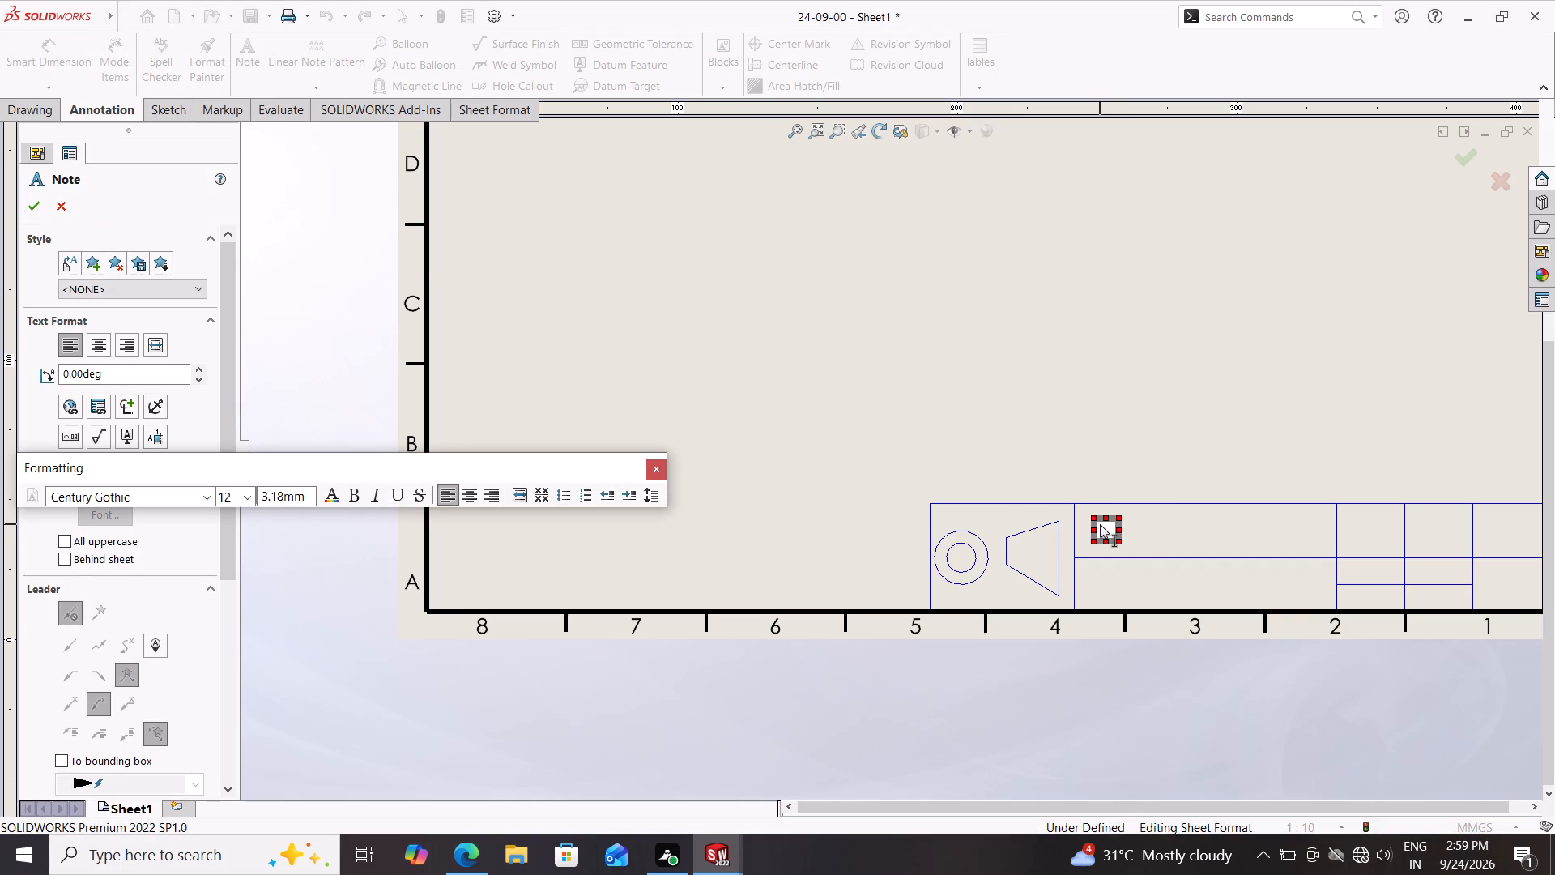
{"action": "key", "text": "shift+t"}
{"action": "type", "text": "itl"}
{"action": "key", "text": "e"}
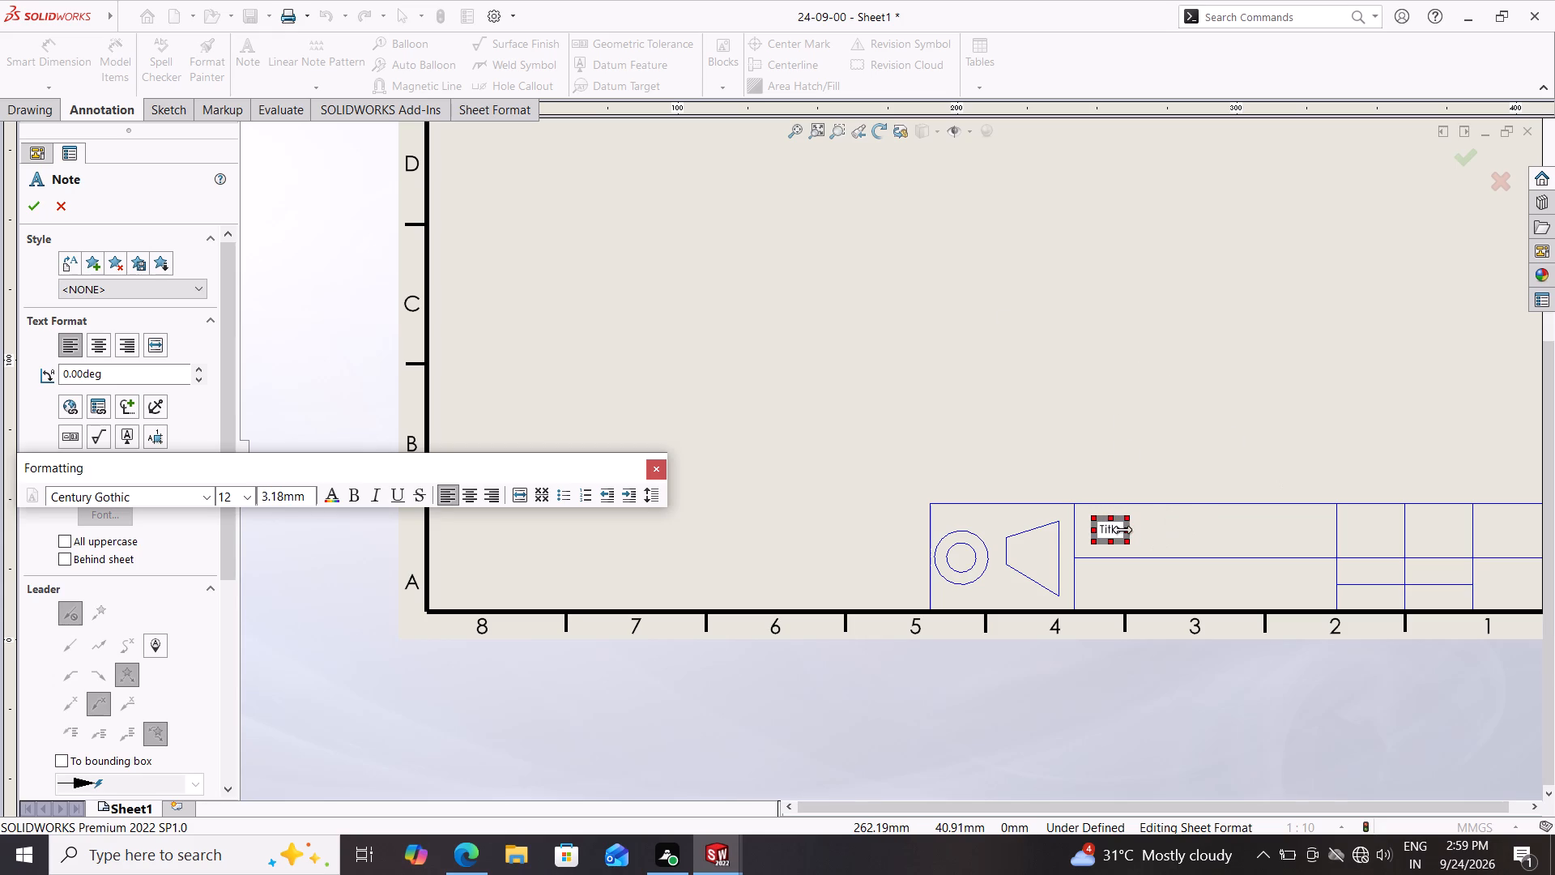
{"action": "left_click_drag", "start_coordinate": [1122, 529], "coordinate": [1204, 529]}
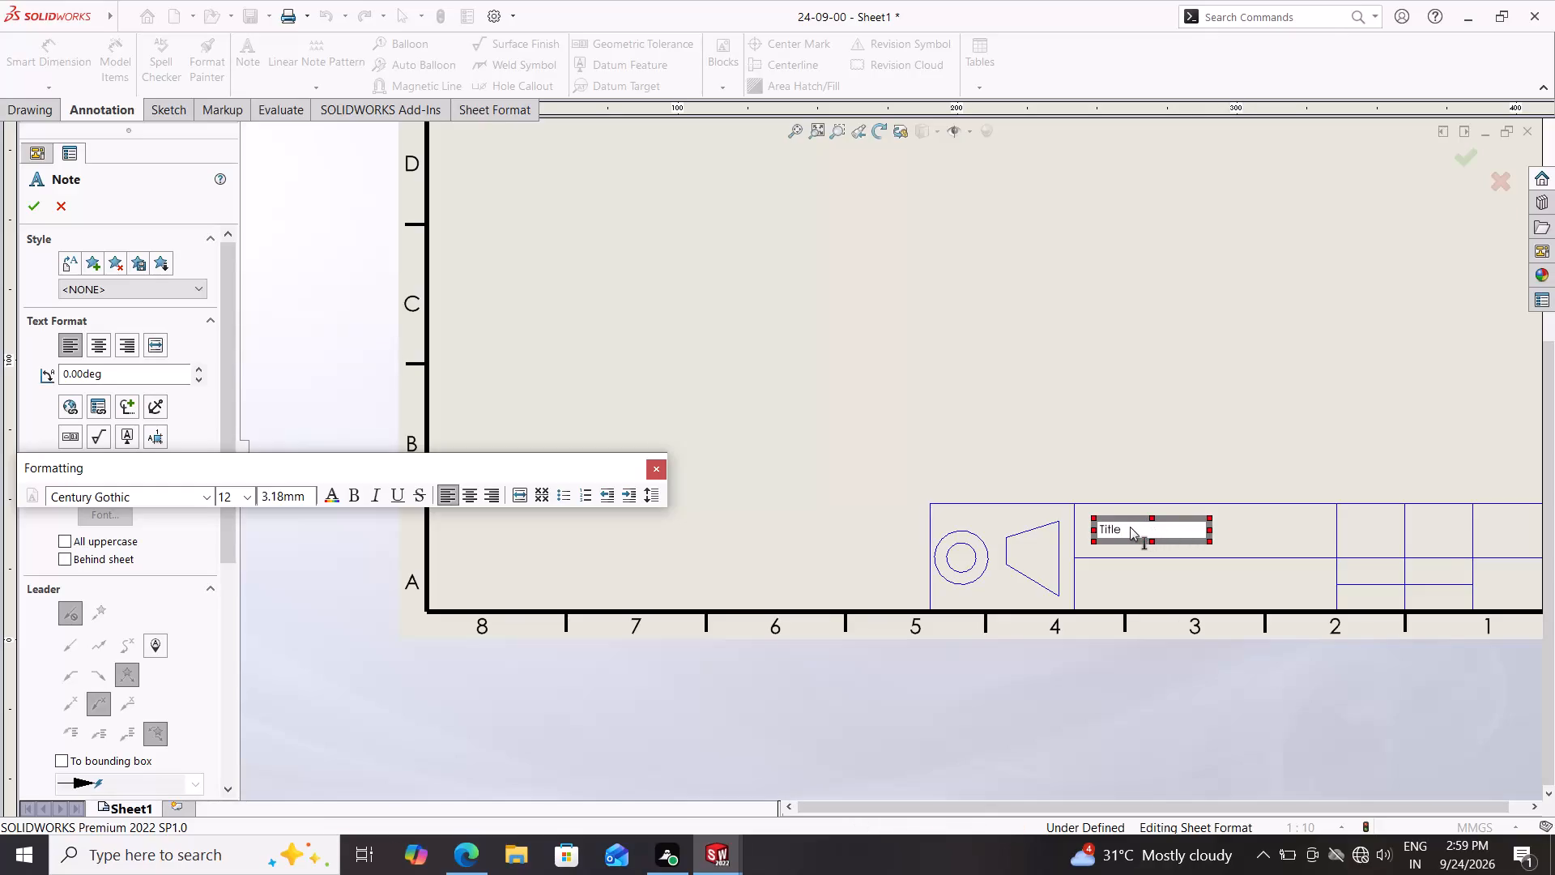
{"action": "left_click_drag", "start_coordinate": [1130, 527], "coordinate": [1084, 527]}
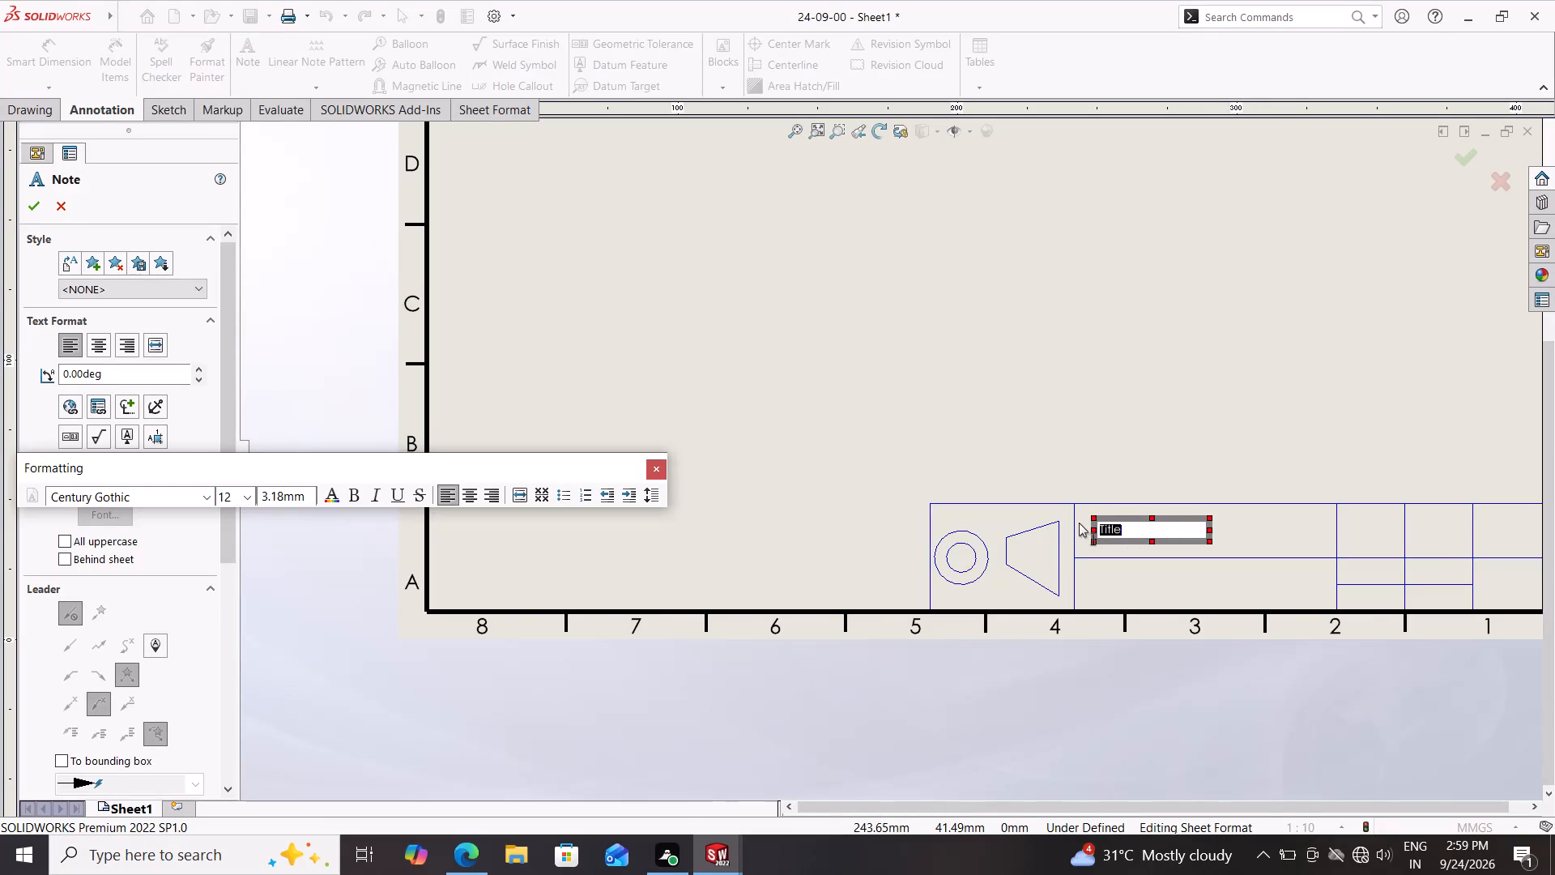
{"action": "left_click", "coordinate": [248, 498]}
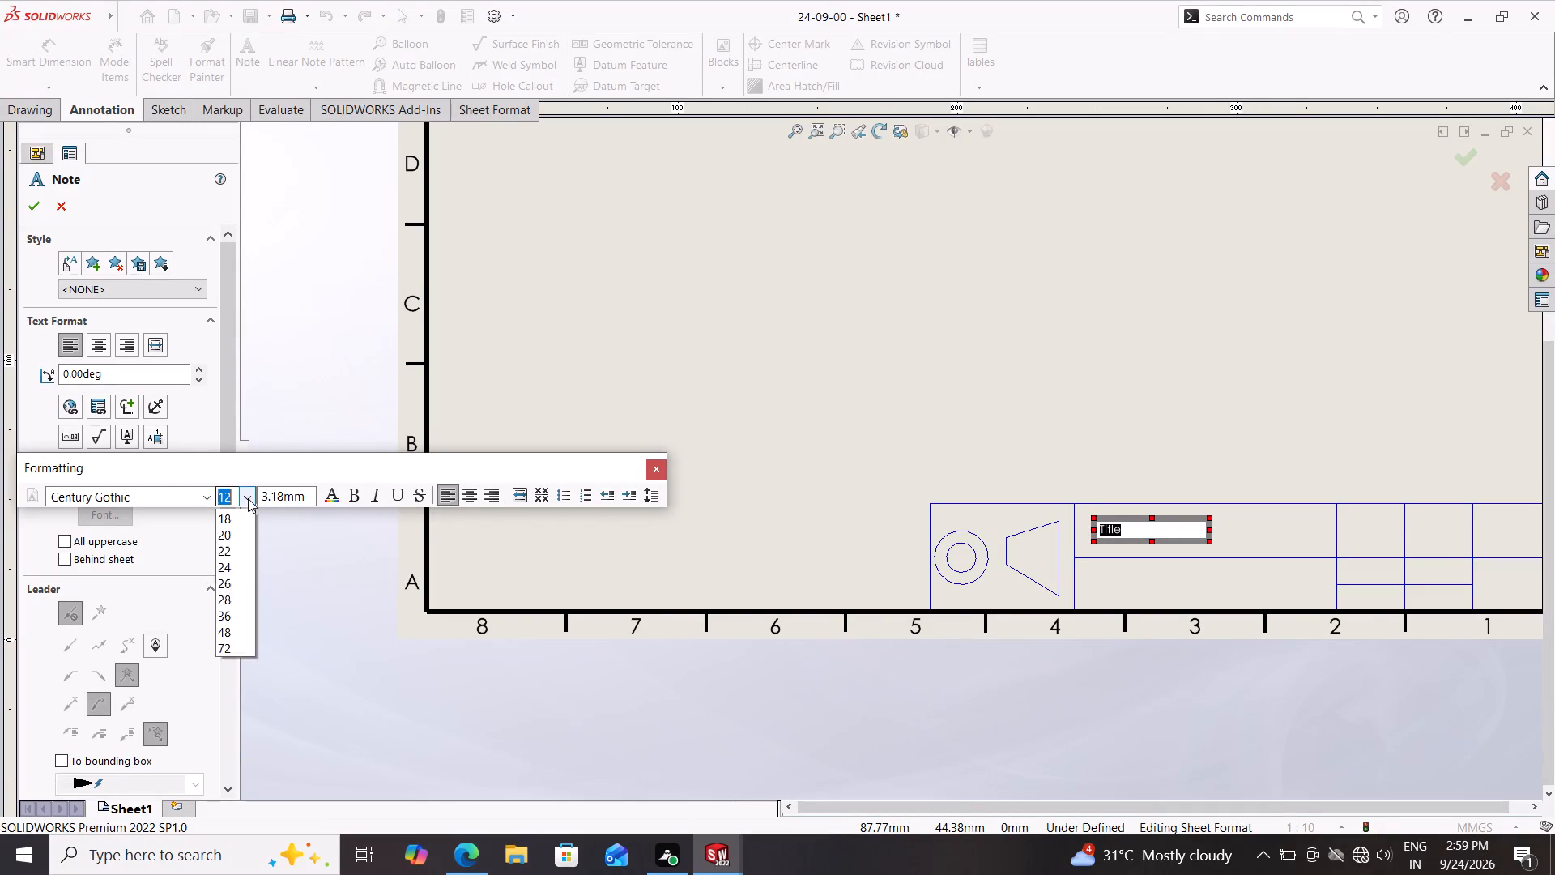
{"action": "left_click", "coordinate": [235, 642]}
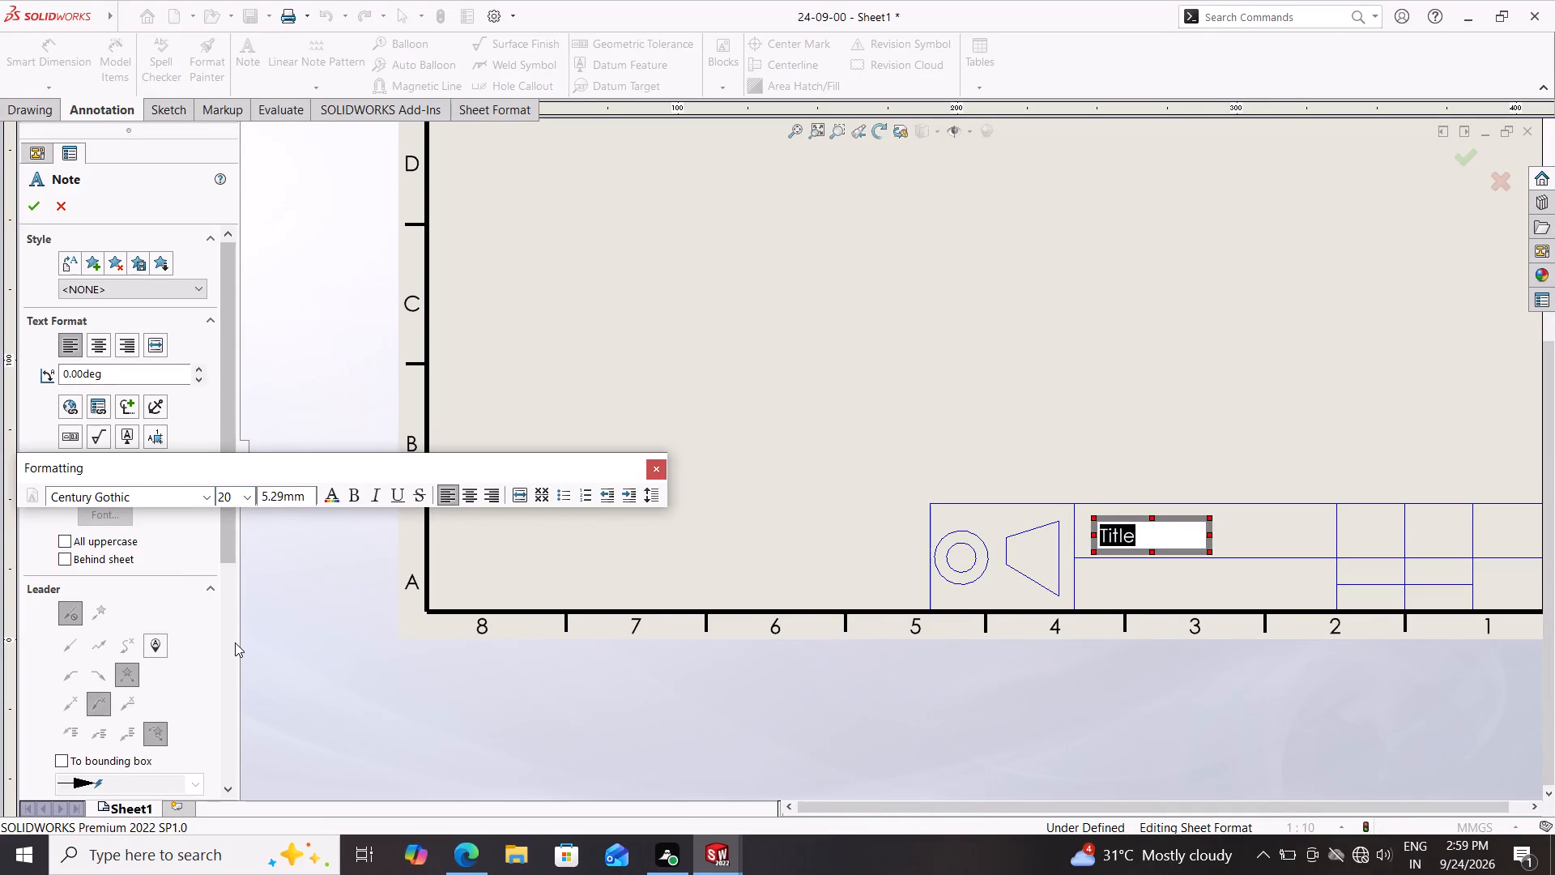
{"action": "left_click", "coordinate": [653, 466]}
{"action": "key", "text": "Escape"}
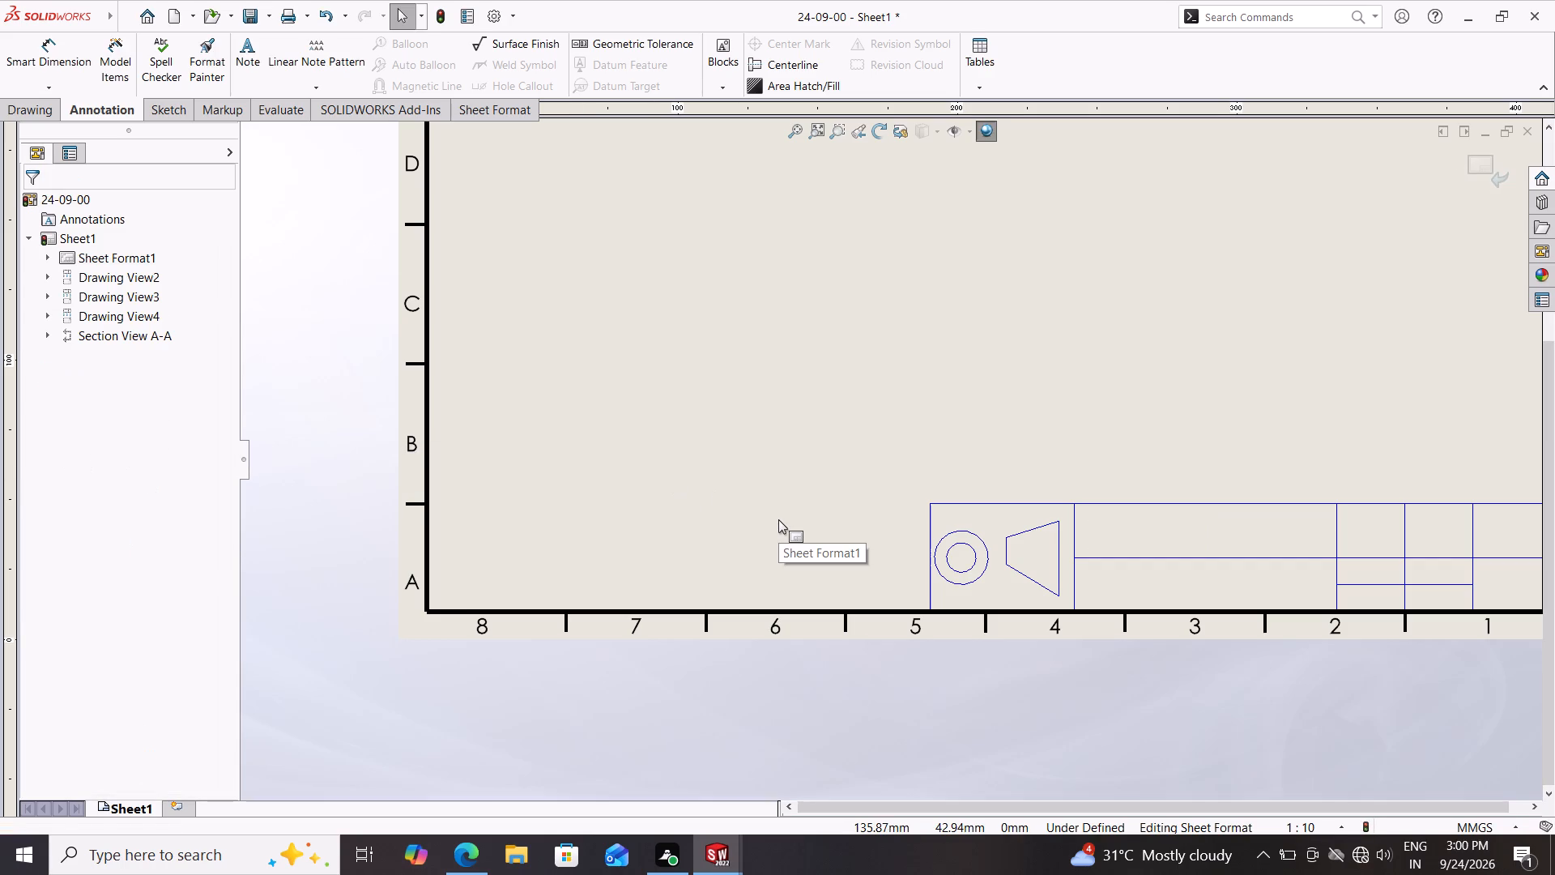
Undo the last trapezoid edit and reposition its shorter side nearer the circles, with its lower corner at about X 216.4, Y 25.6 mm.
{"action": "key", "text": "ctrl+z"}
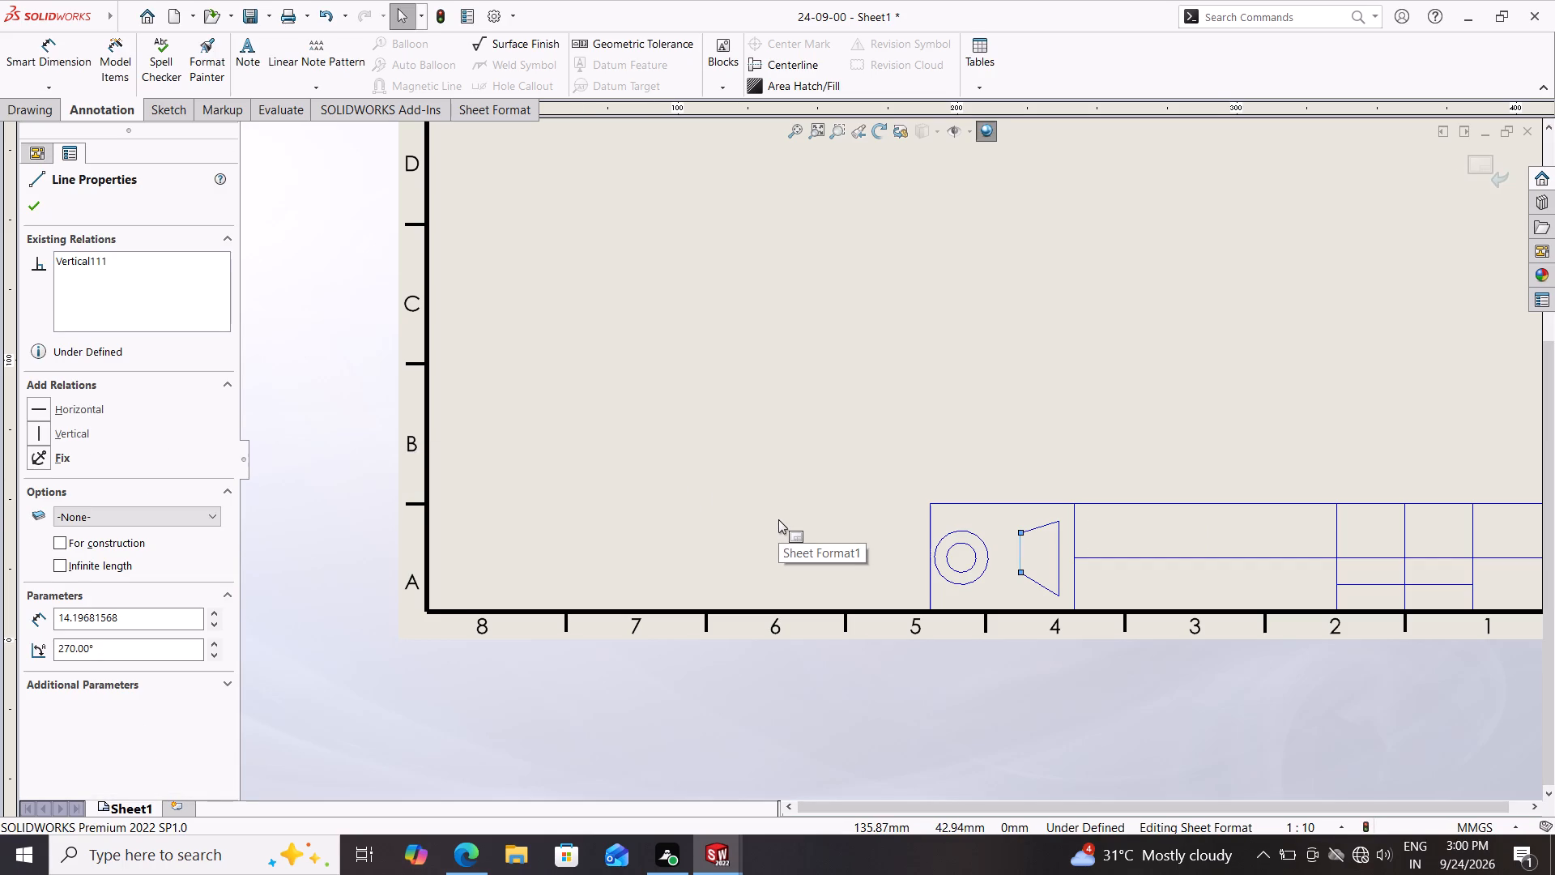
{"action": "left_click_drag", "start_coordinate": [1018, 575], "coordinate": [997, 577]}
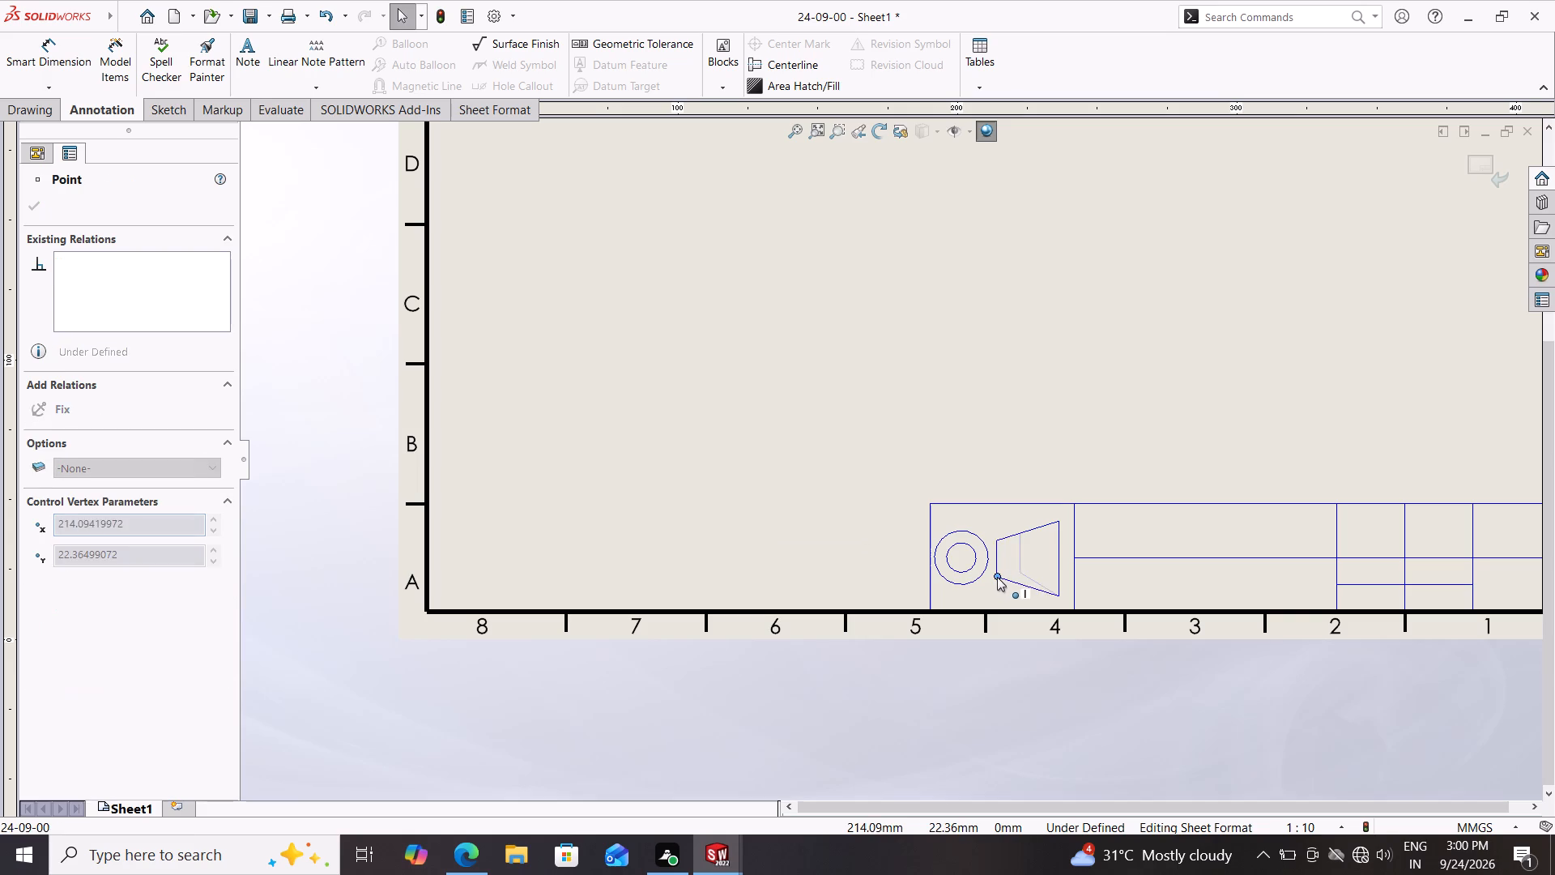
{"action": "left_click_drag", "start_coordinate": [997, 577], "coordinate": [1003, 568]}
{"action": "key", "text": "Escape"}
{"action": "key", "text": "Escape"}
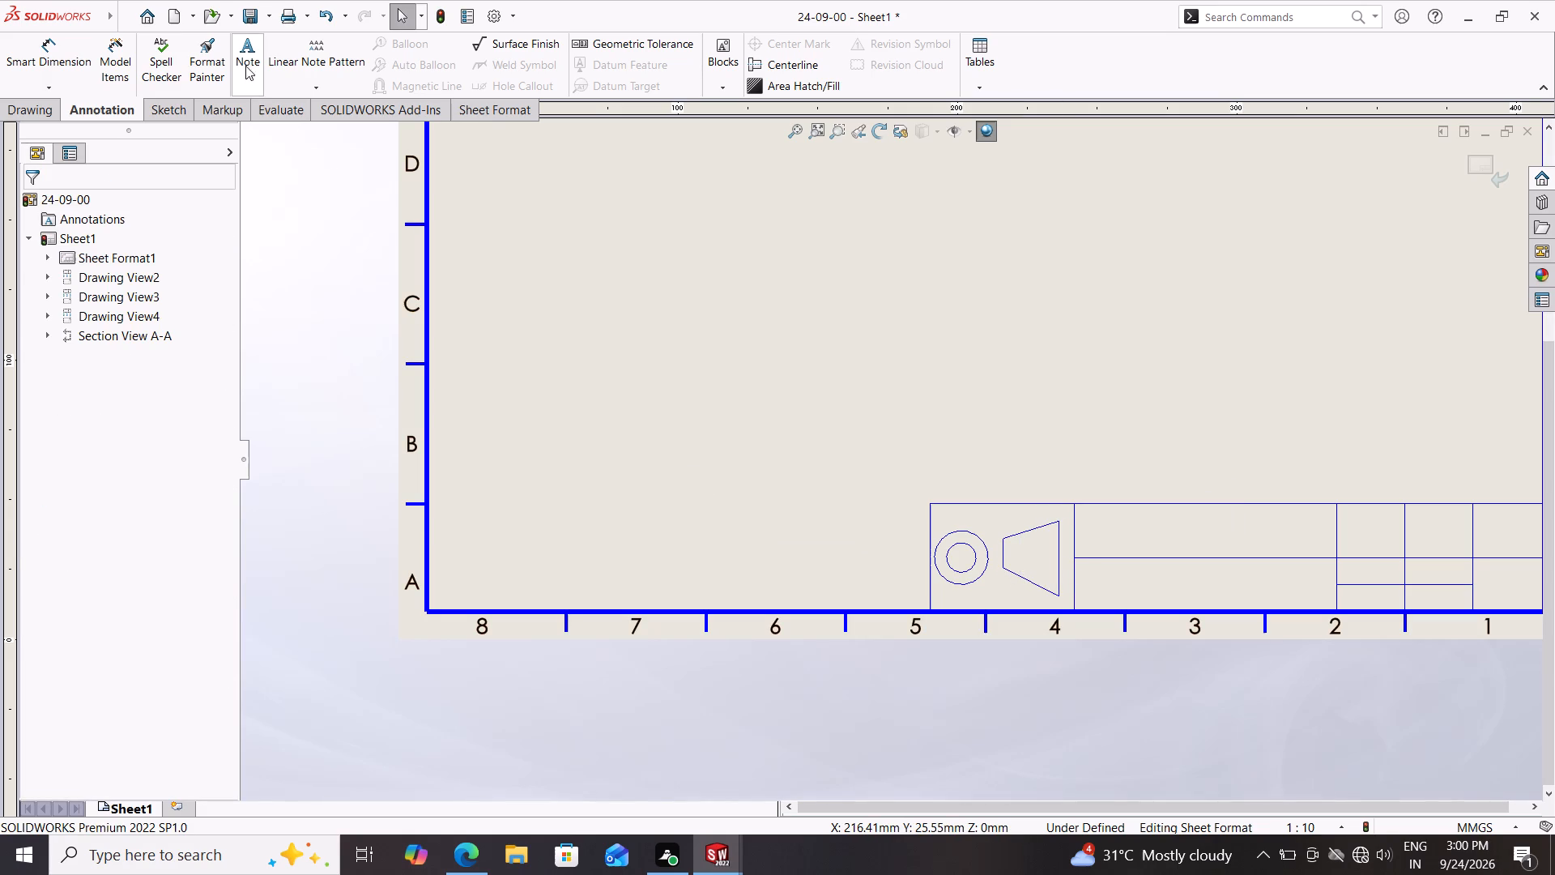
Add a "Title:" note at font size 20 in the upper middle cell of the title block.
{"action": "left_click", "coordinate": [249, 45]}
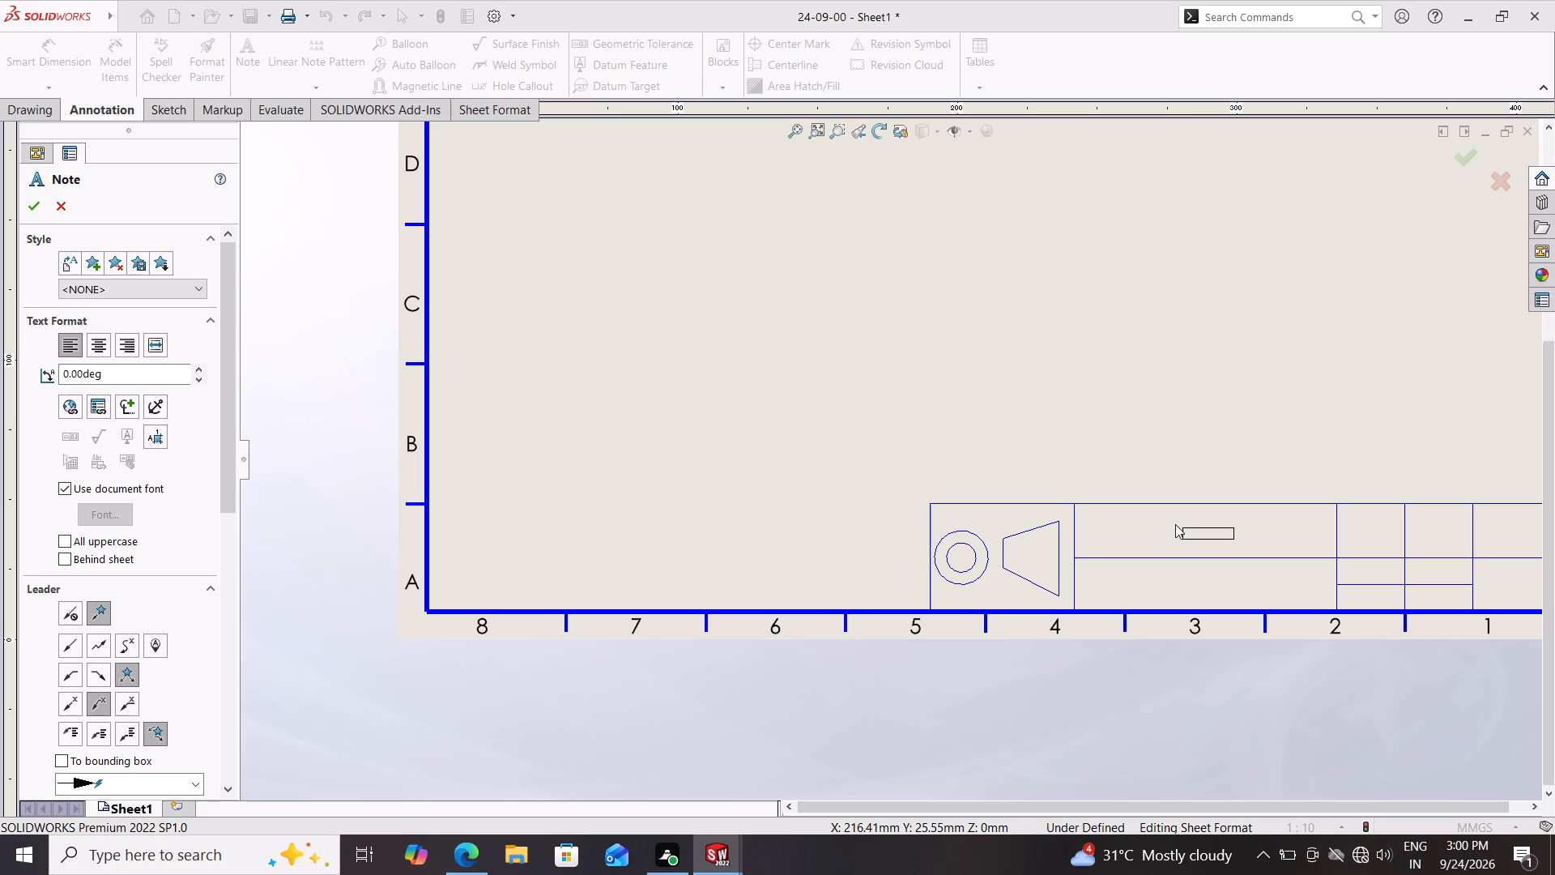
{"action": "left_click", "coordinate": [1175, 524]}
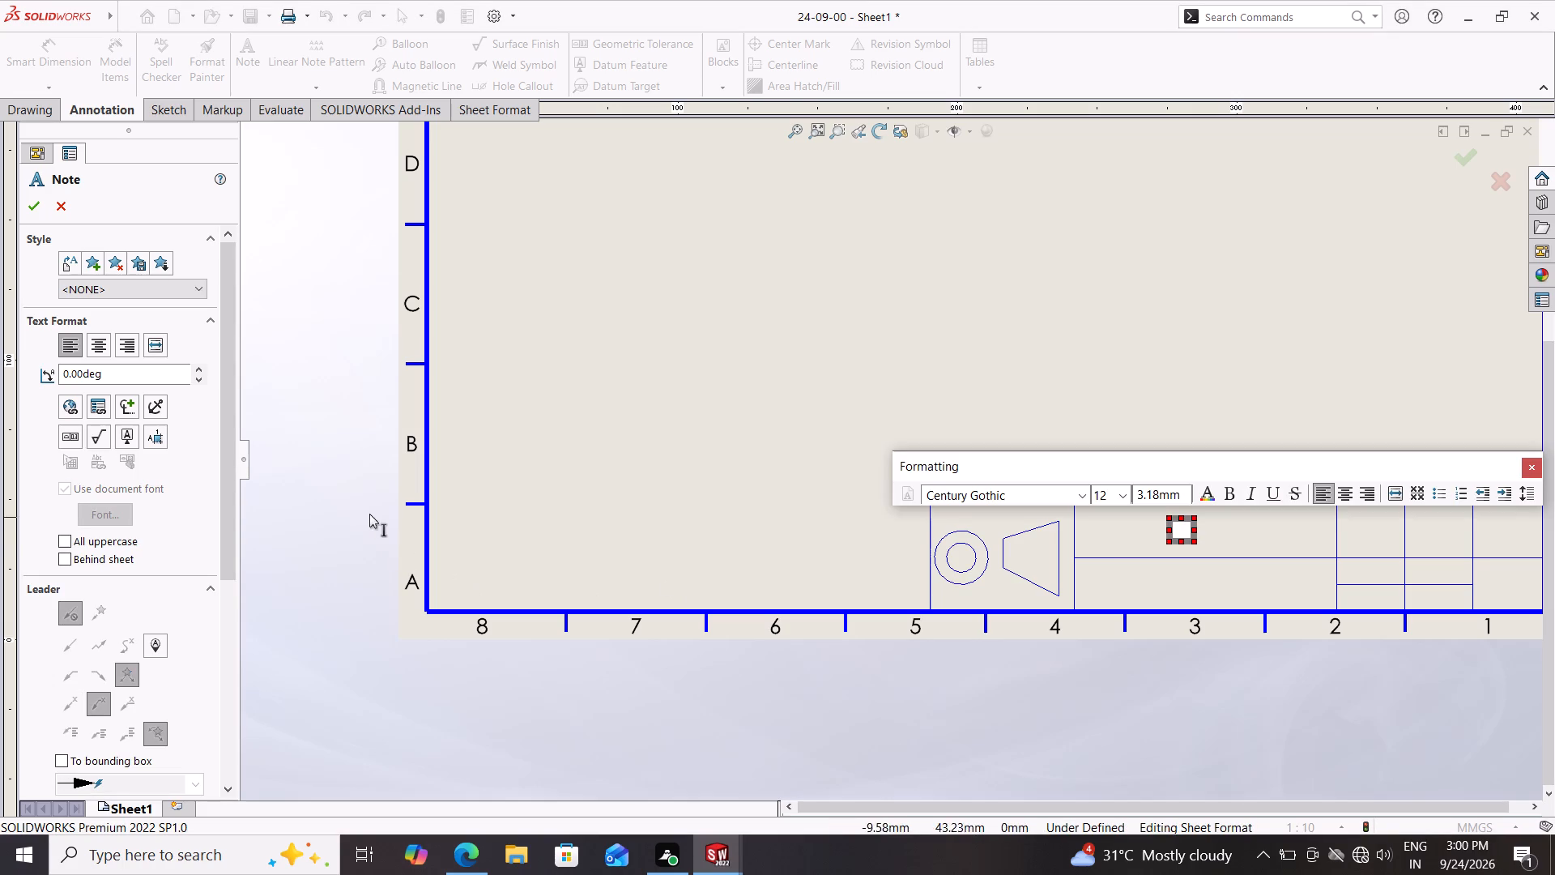
{"action": "left_click", "coordinate": [1125, 495]}
{"action": "left_click", "coordinate": [1125, 642]}
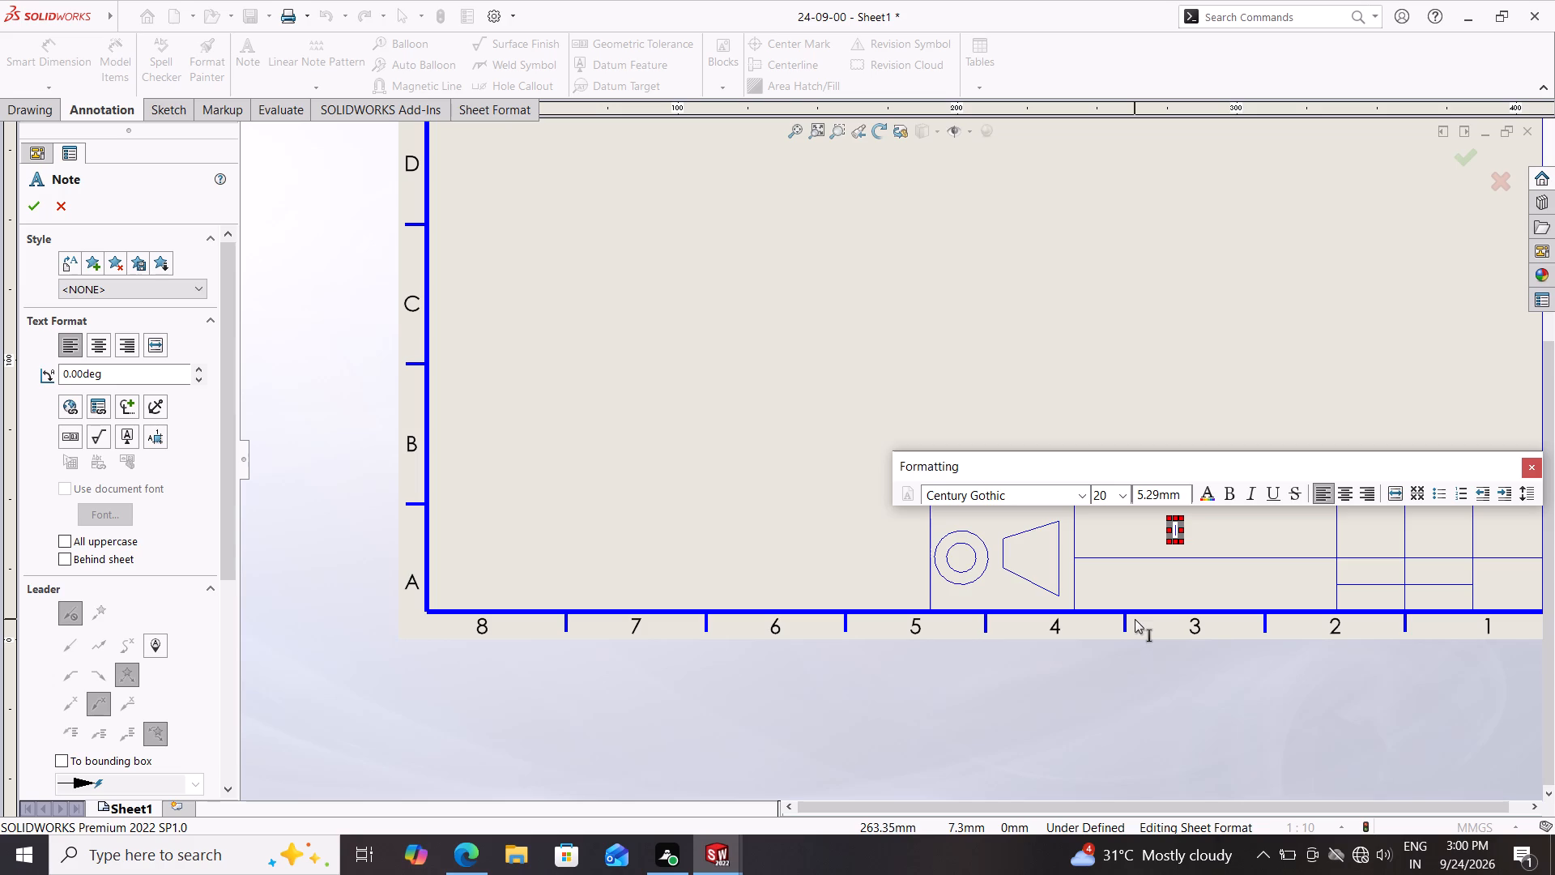
{"action": "key", "text": "shift+t"}
{"action": "type", "text": "itl"}
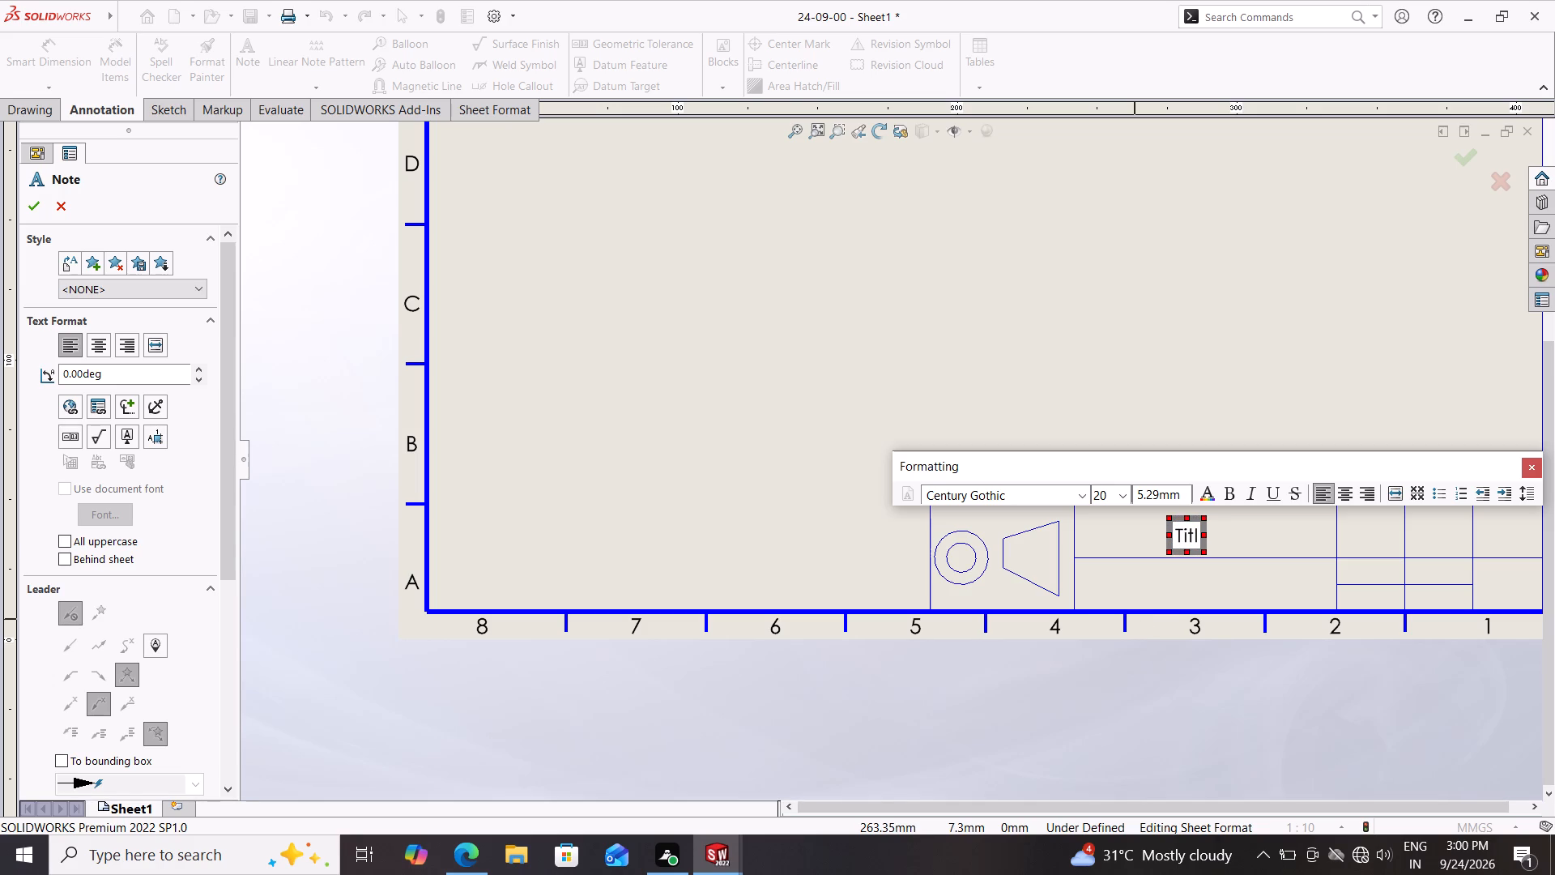
{"action": "key", "text": "e"}
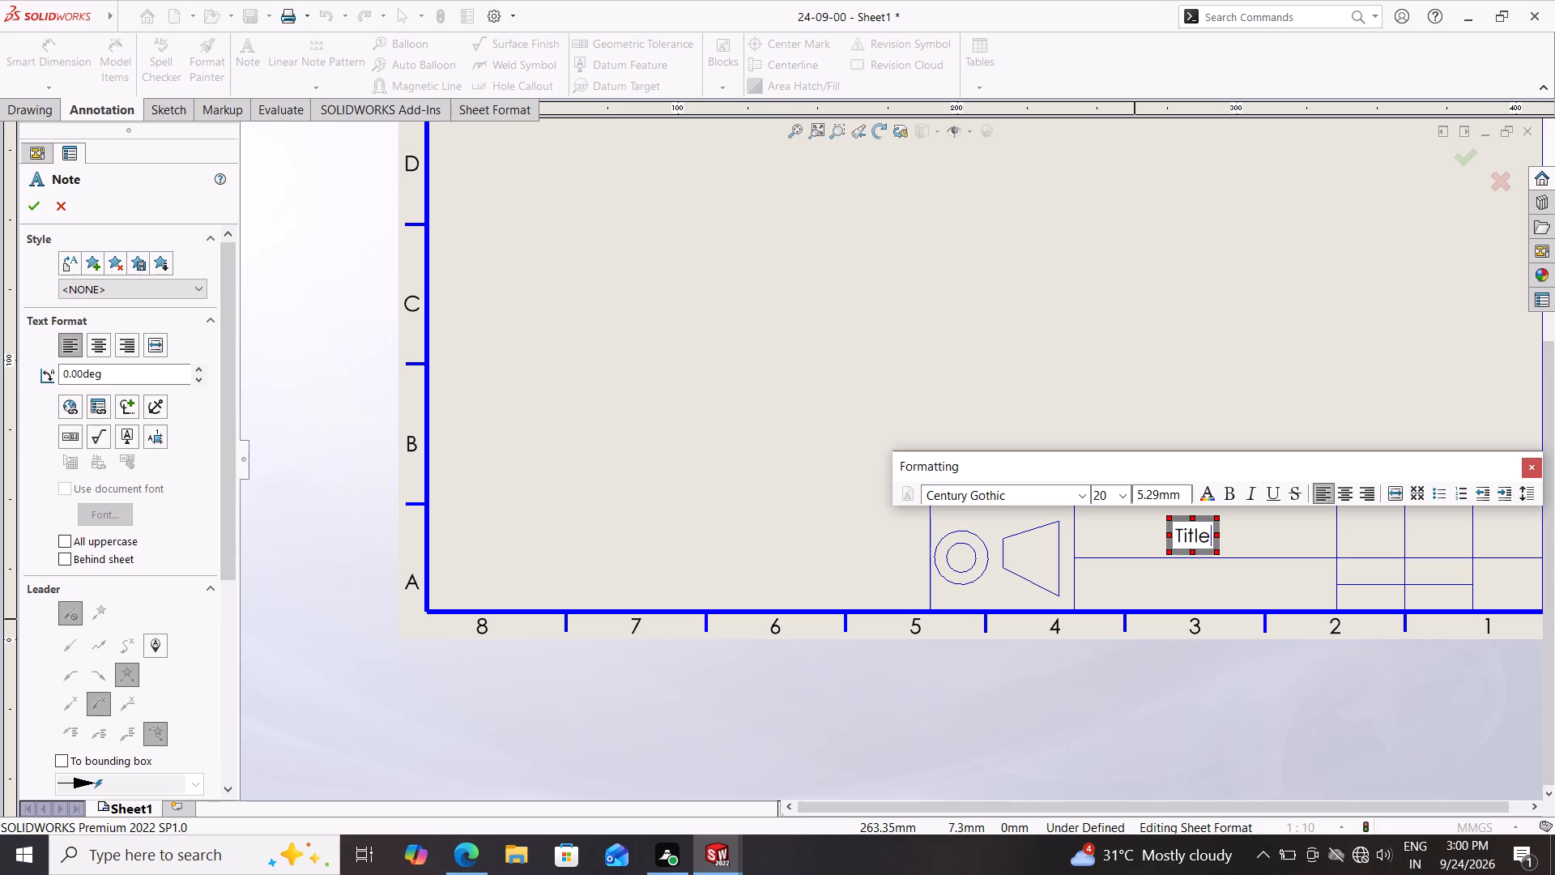
{"action": "key", "text": "shift+colon"}
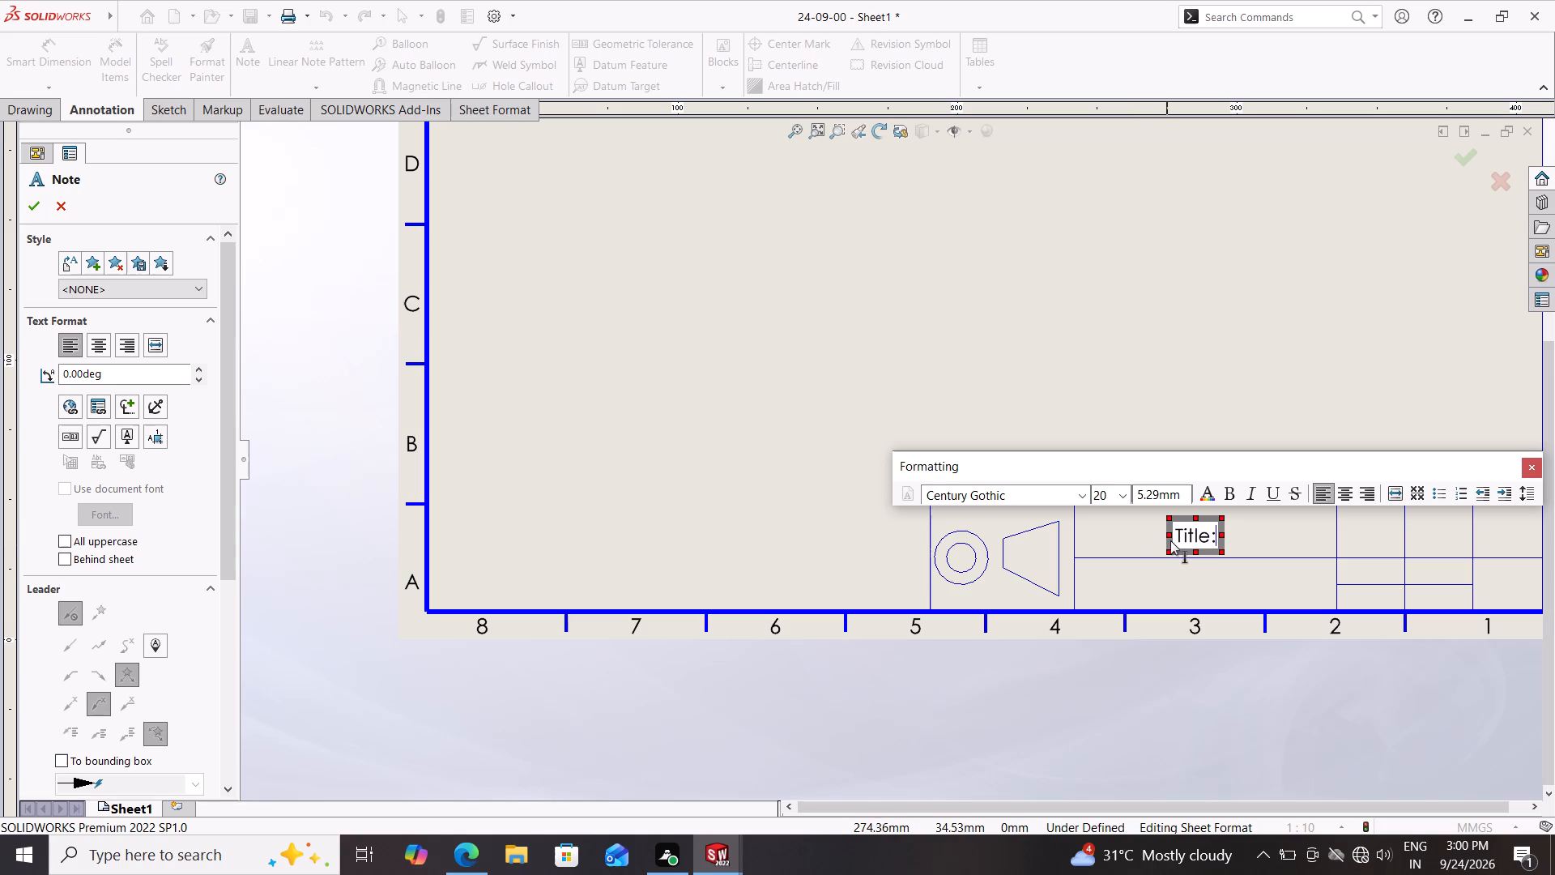
{"action": "key", "text": "Escape"}
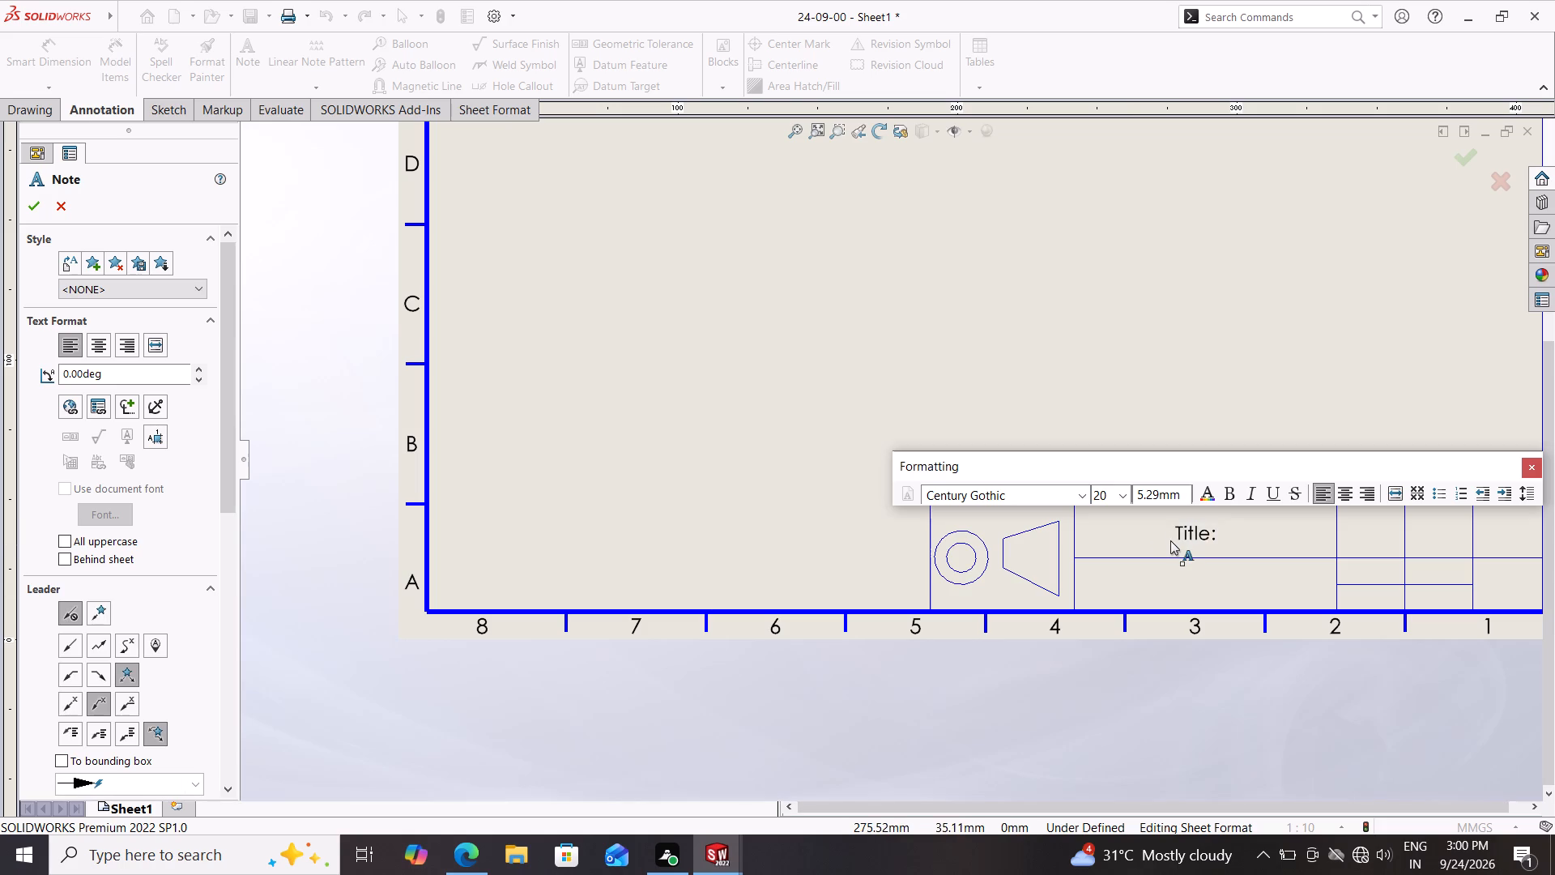
{"action": "key", "text": "Escape"}
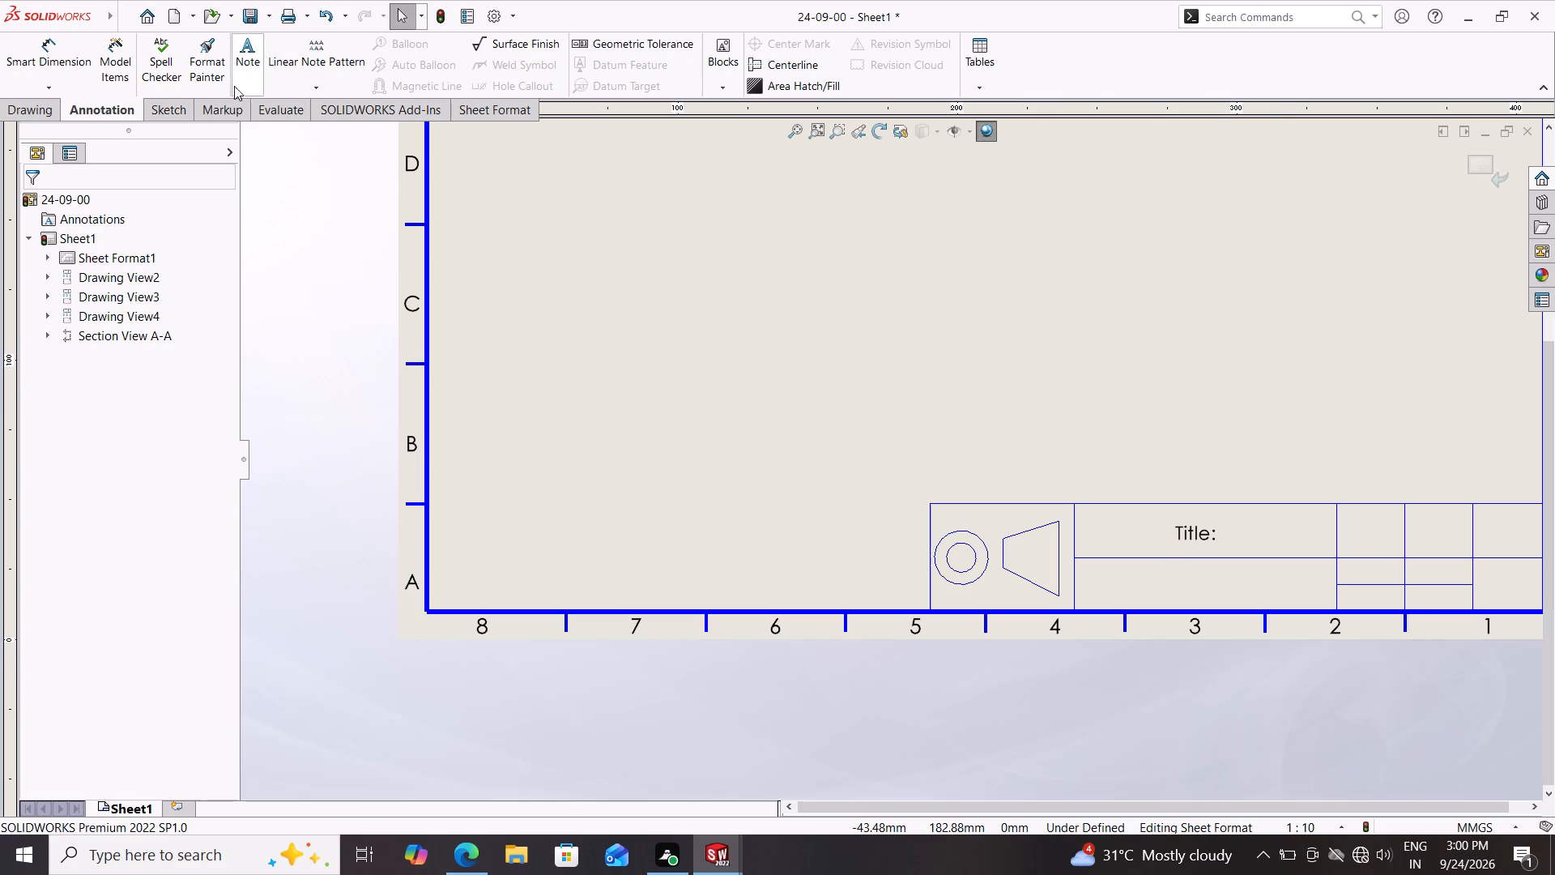
Add a "Modeling Practice" note at font size 20 in the cell directly below "Title:".
{"action": "left_click", "coordinate": [252, 47]}
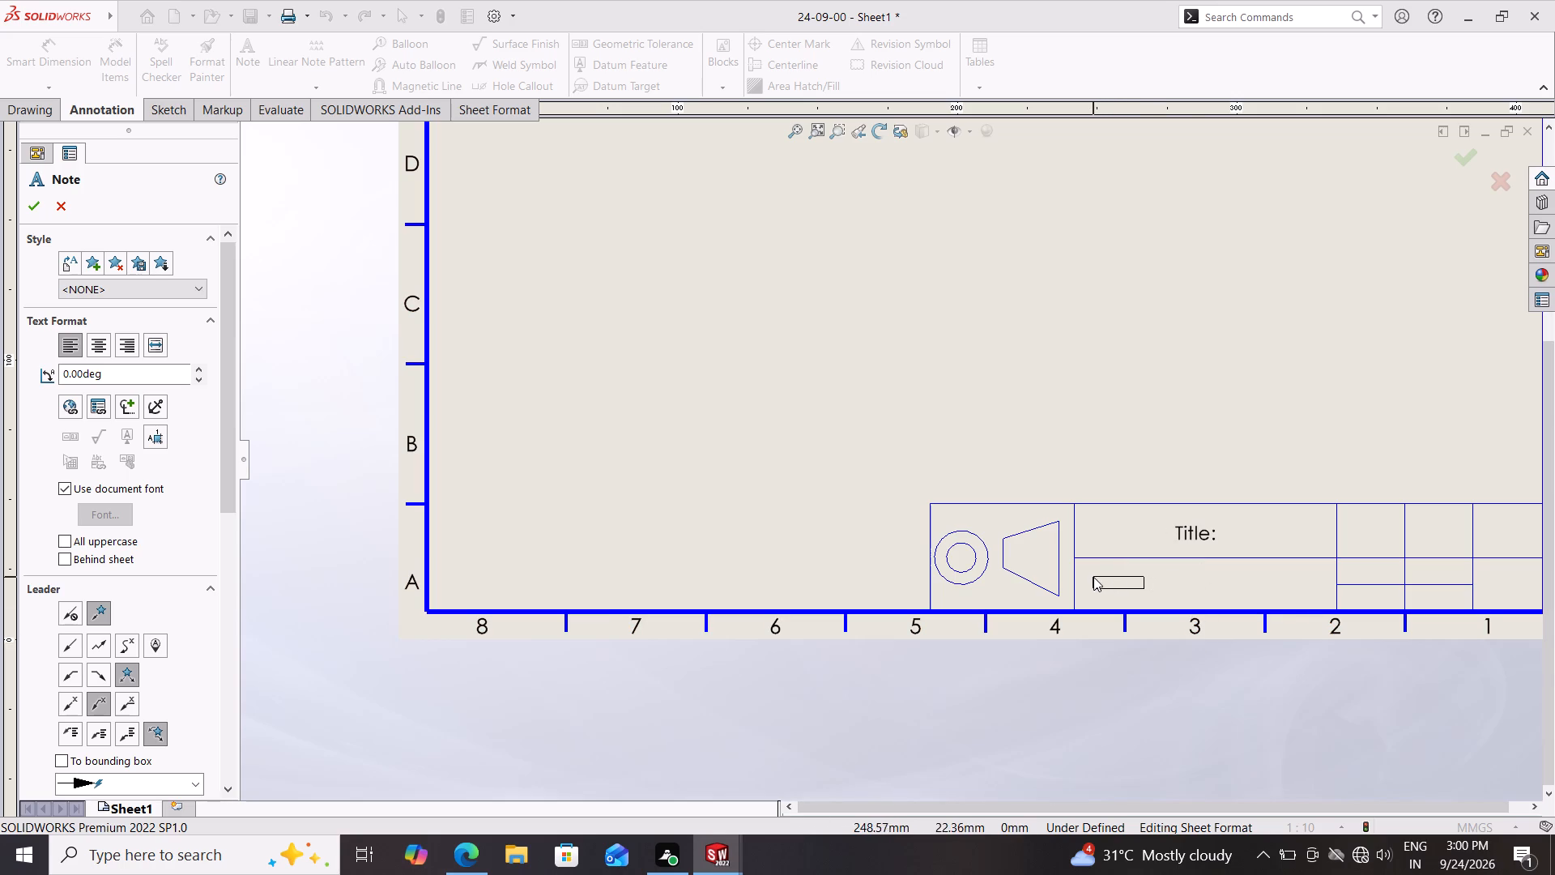
{"action": "left_click", "coordinate": [1093, 577]}
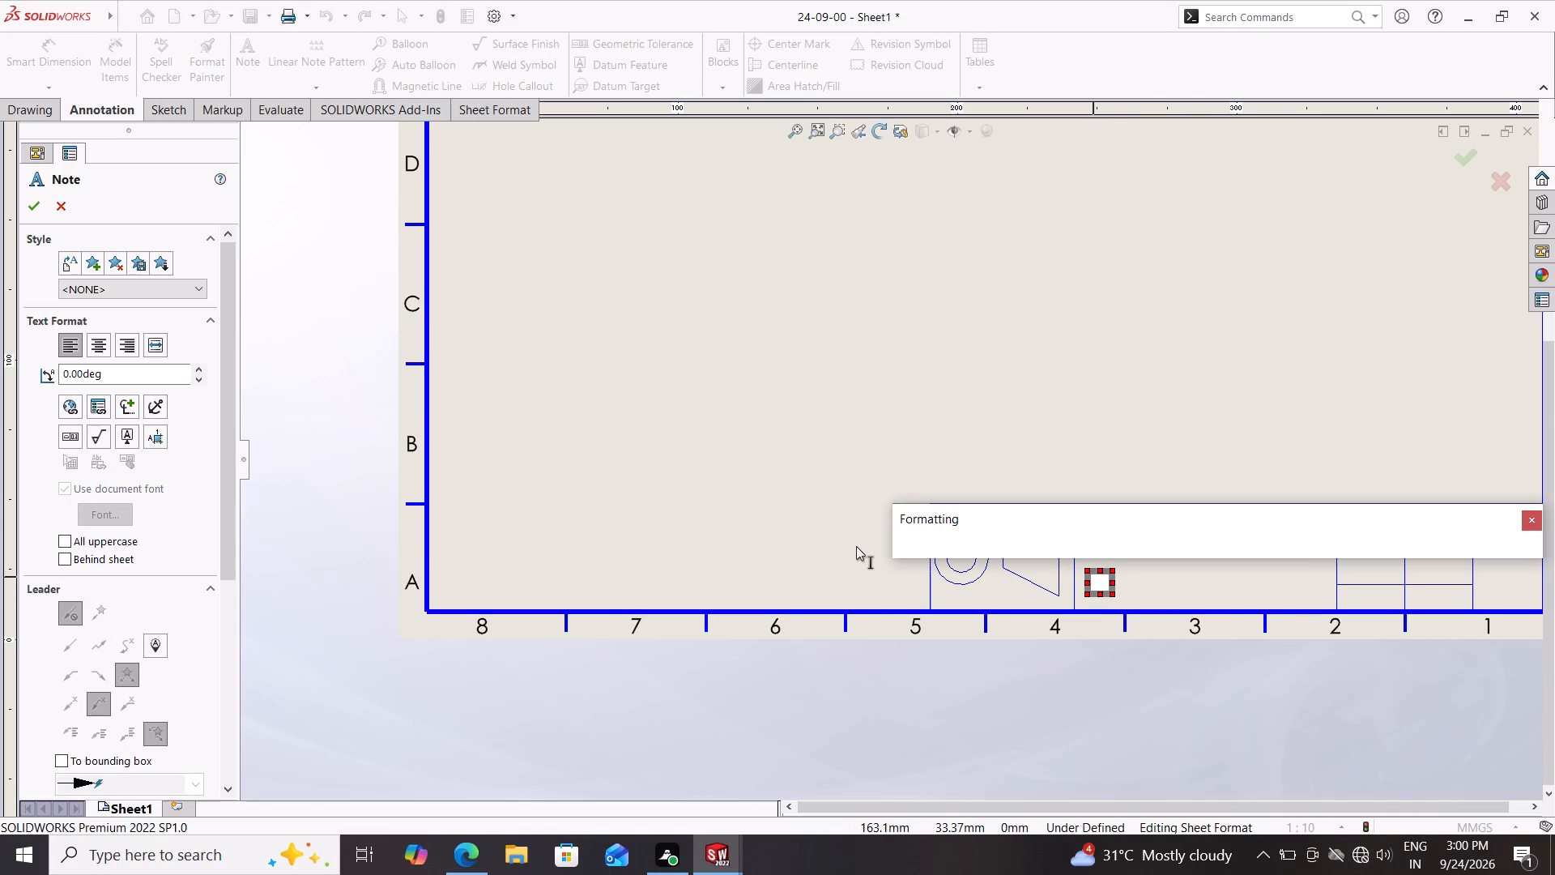
{"action": "left_click", "coordinate": [1120, 543]}
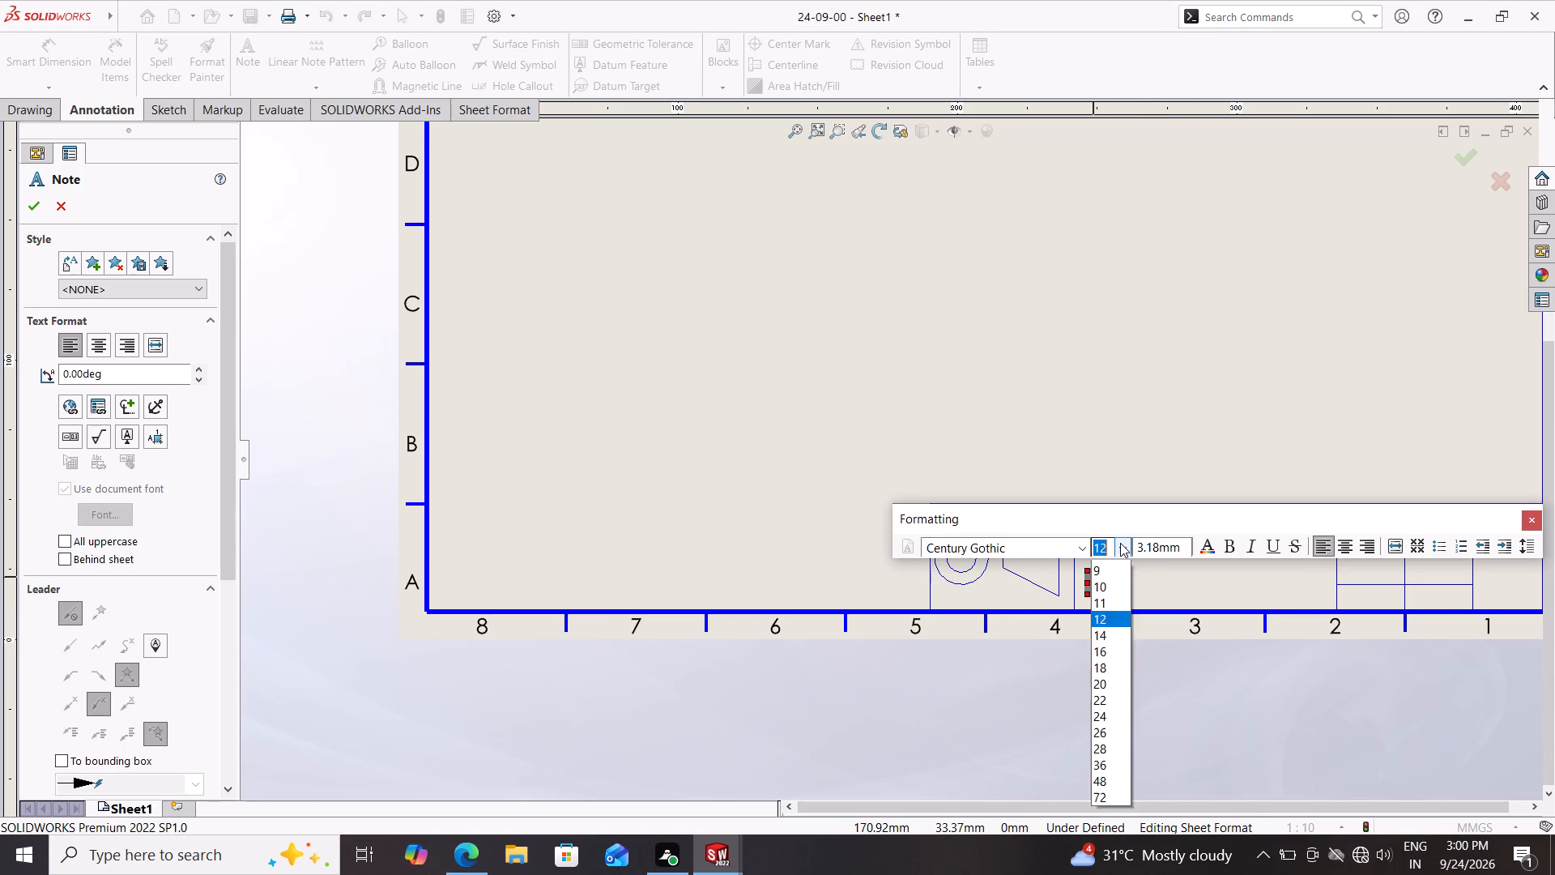
{"action": "left_click", "coordinate": [1099, 702]}
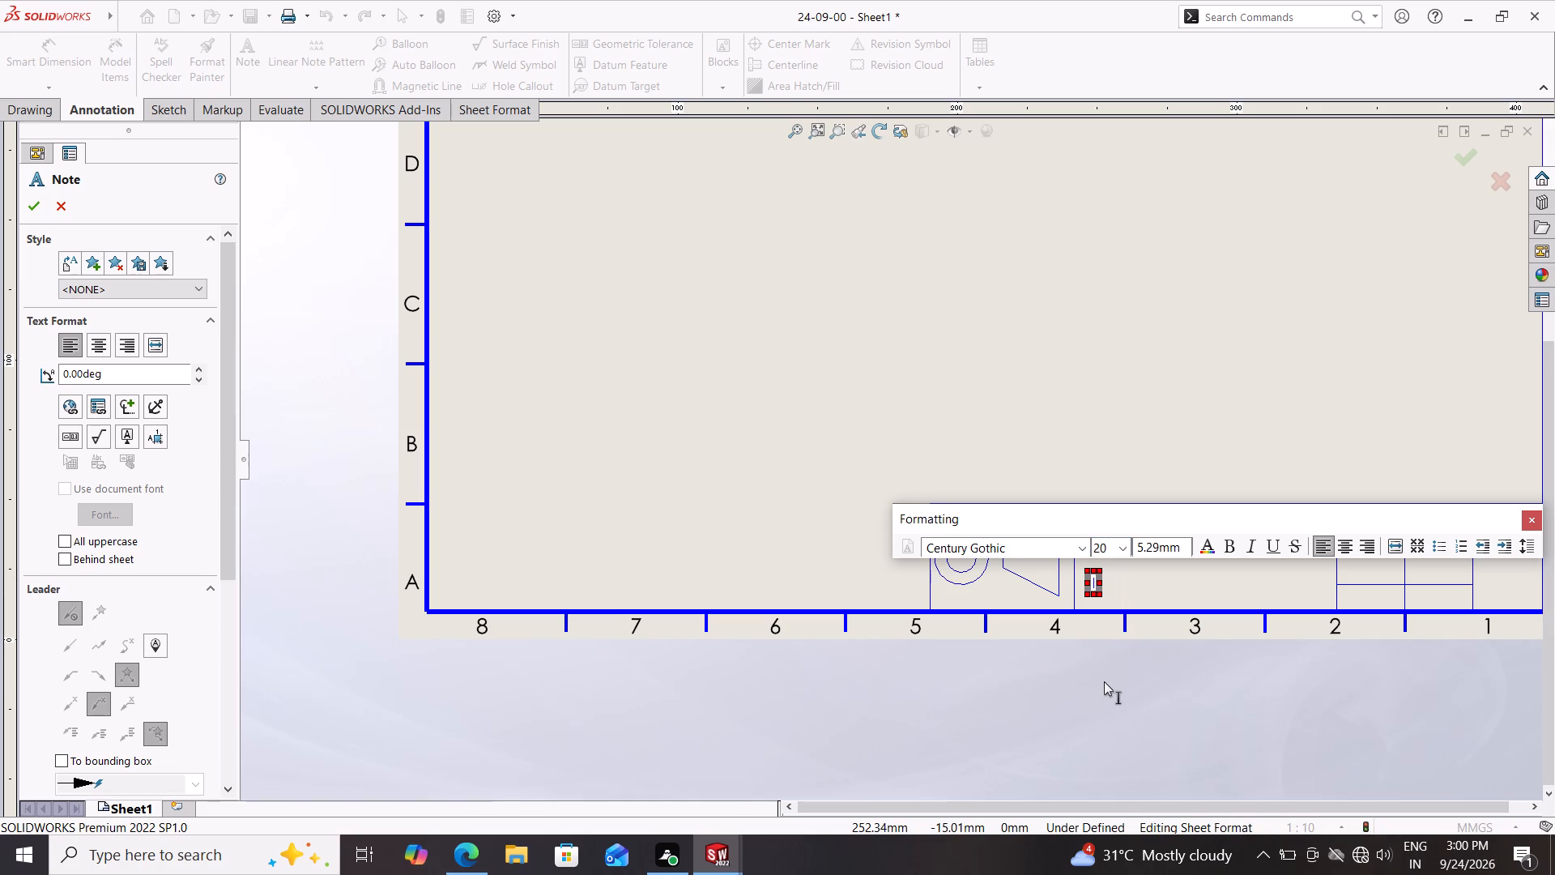
{"action": "type", "text": "Mo"}
{"action": "key", "text": "d"}
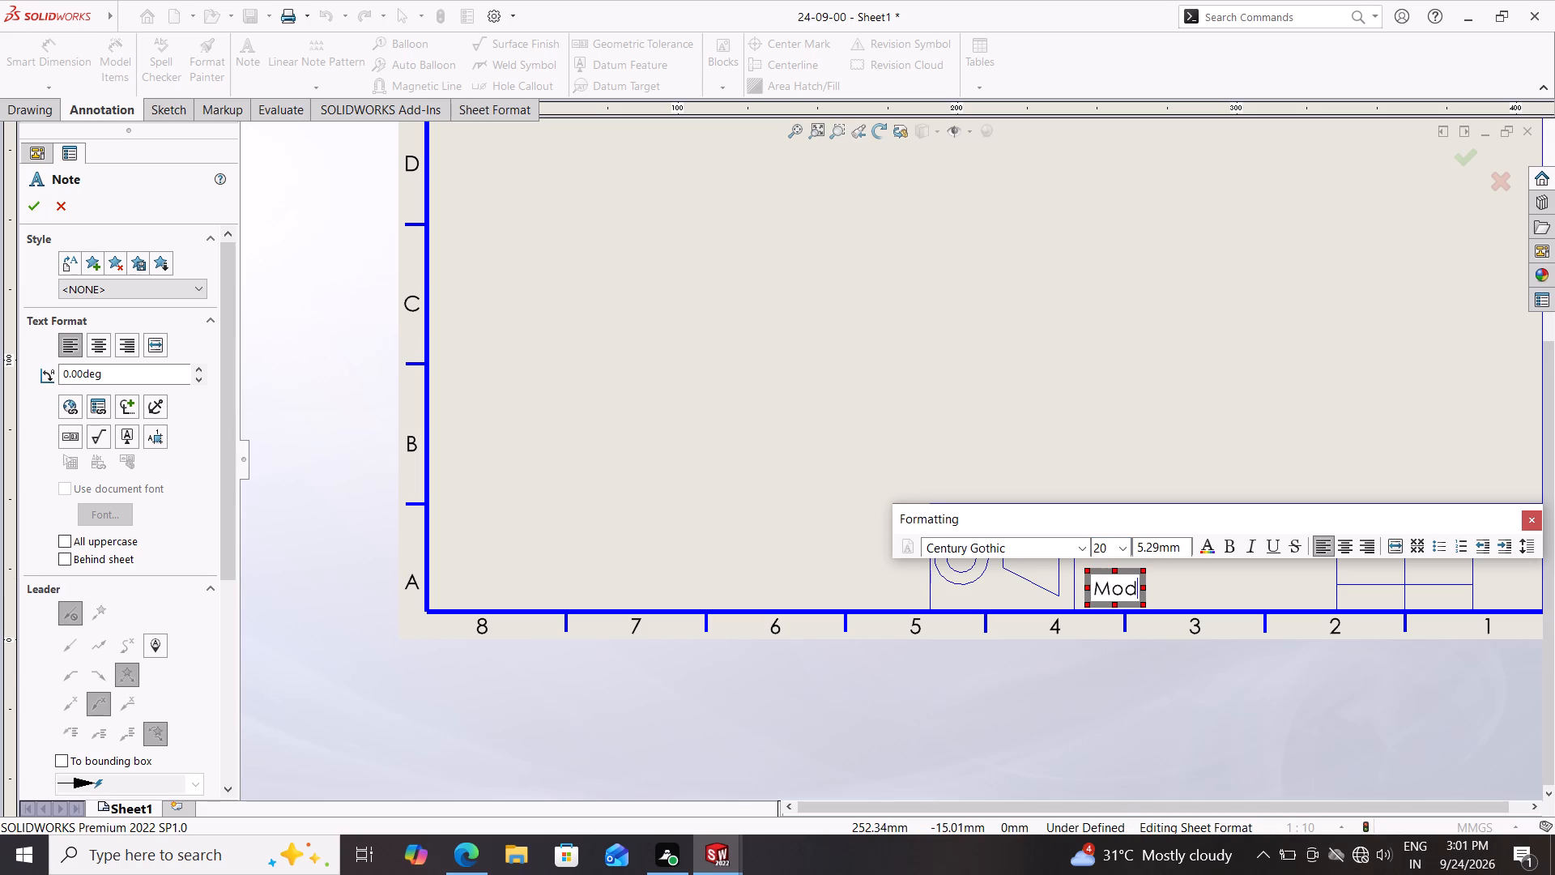
{"action": "key", "text": "e"}
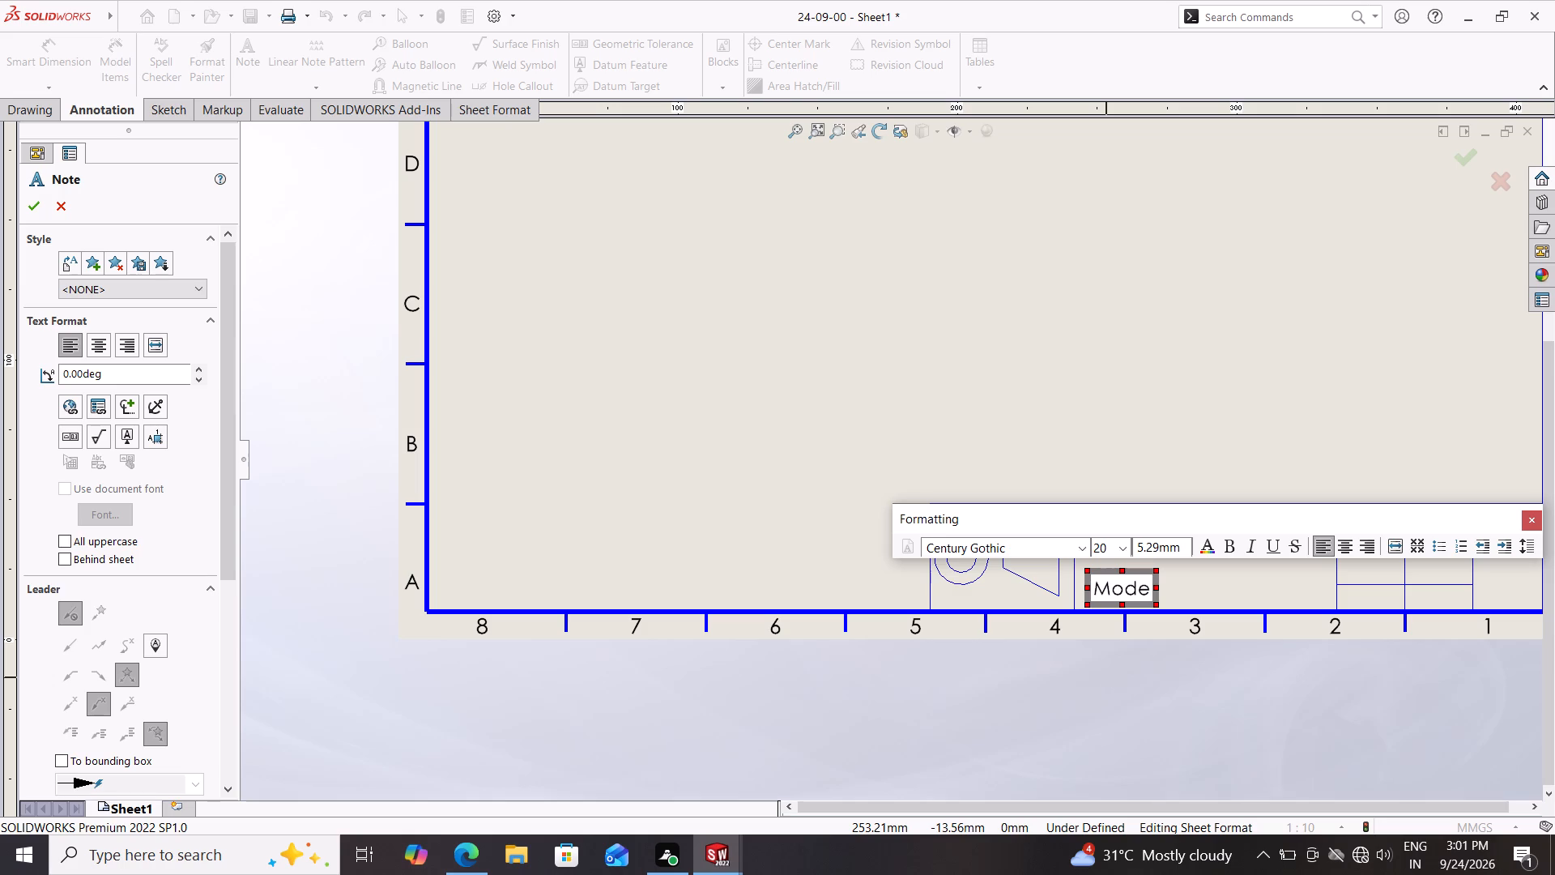
{"action": "type", "text": "ling"}
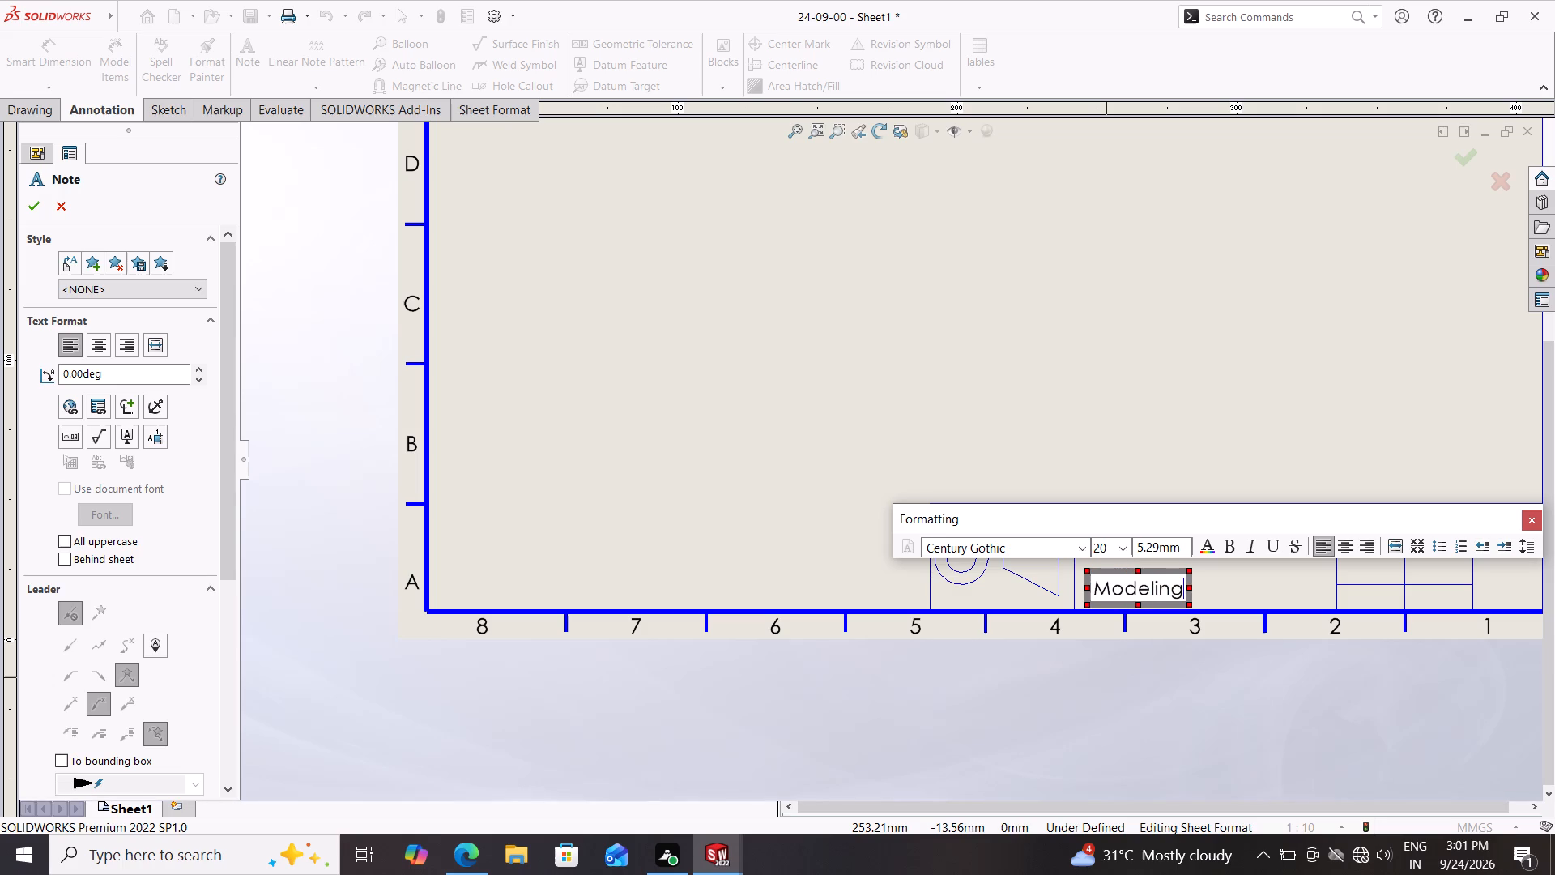
{"action": "key", "text": "space"}
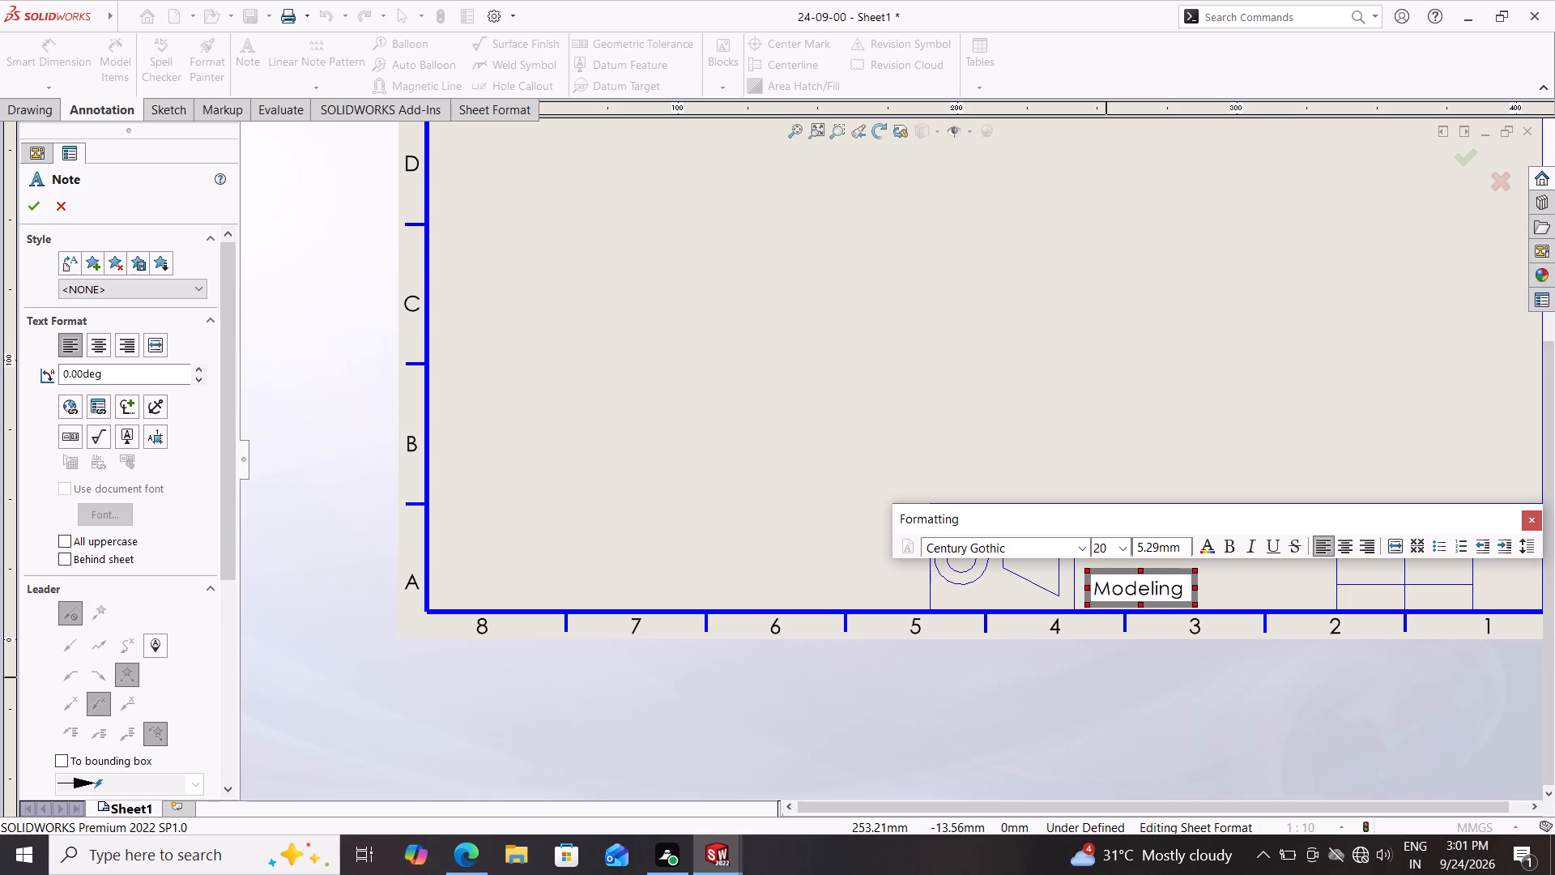
{"action": "key", "text": "shift+p"}
{"action": "type", "text": "ra"}
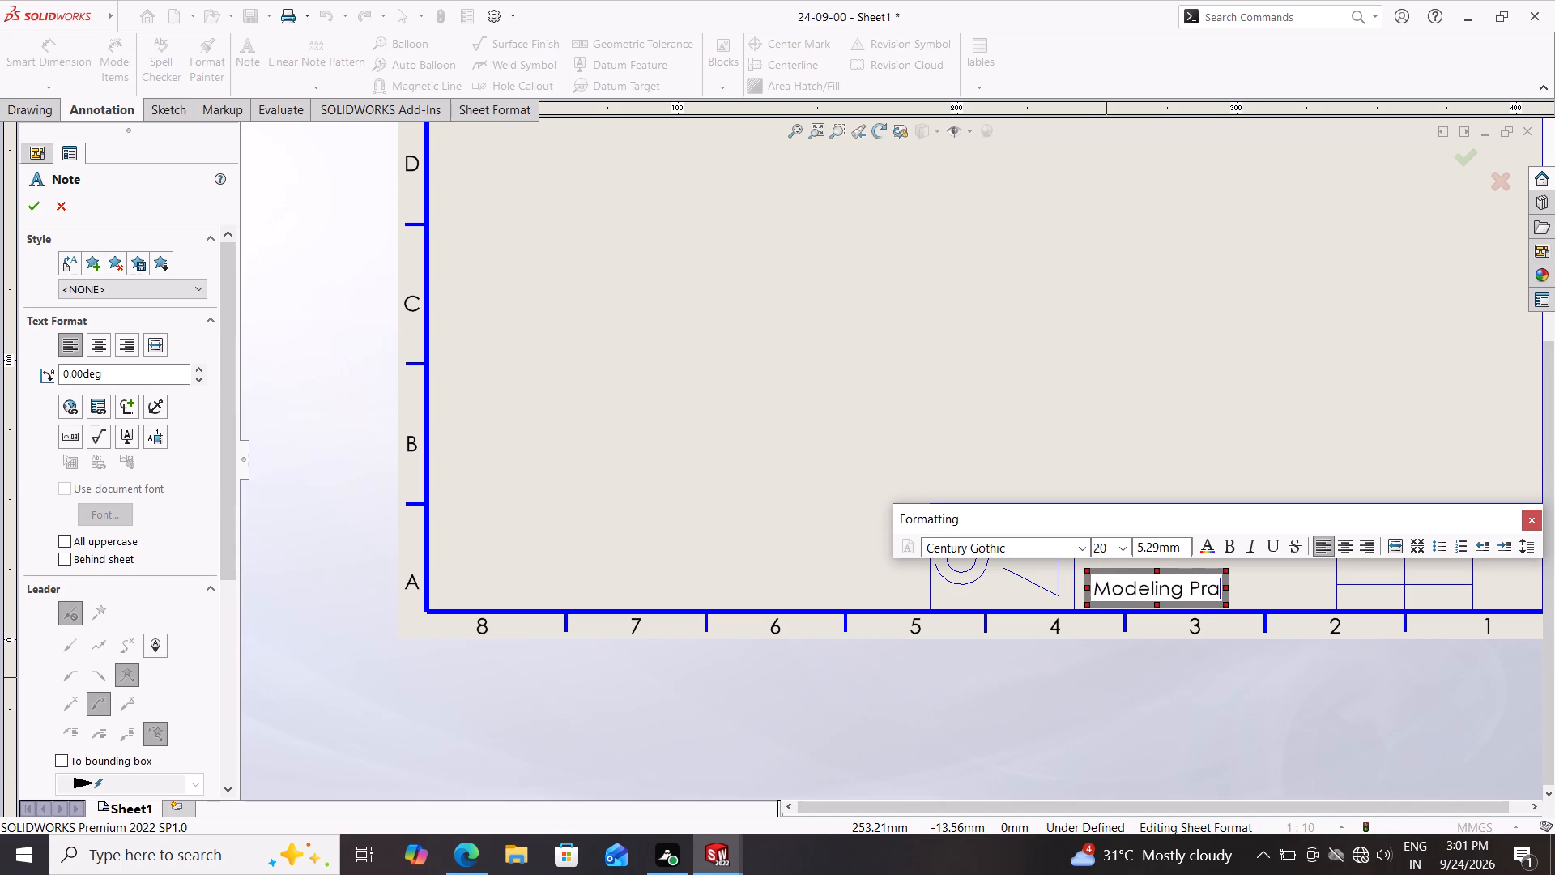
{"action": "type", "text": "ctice"}
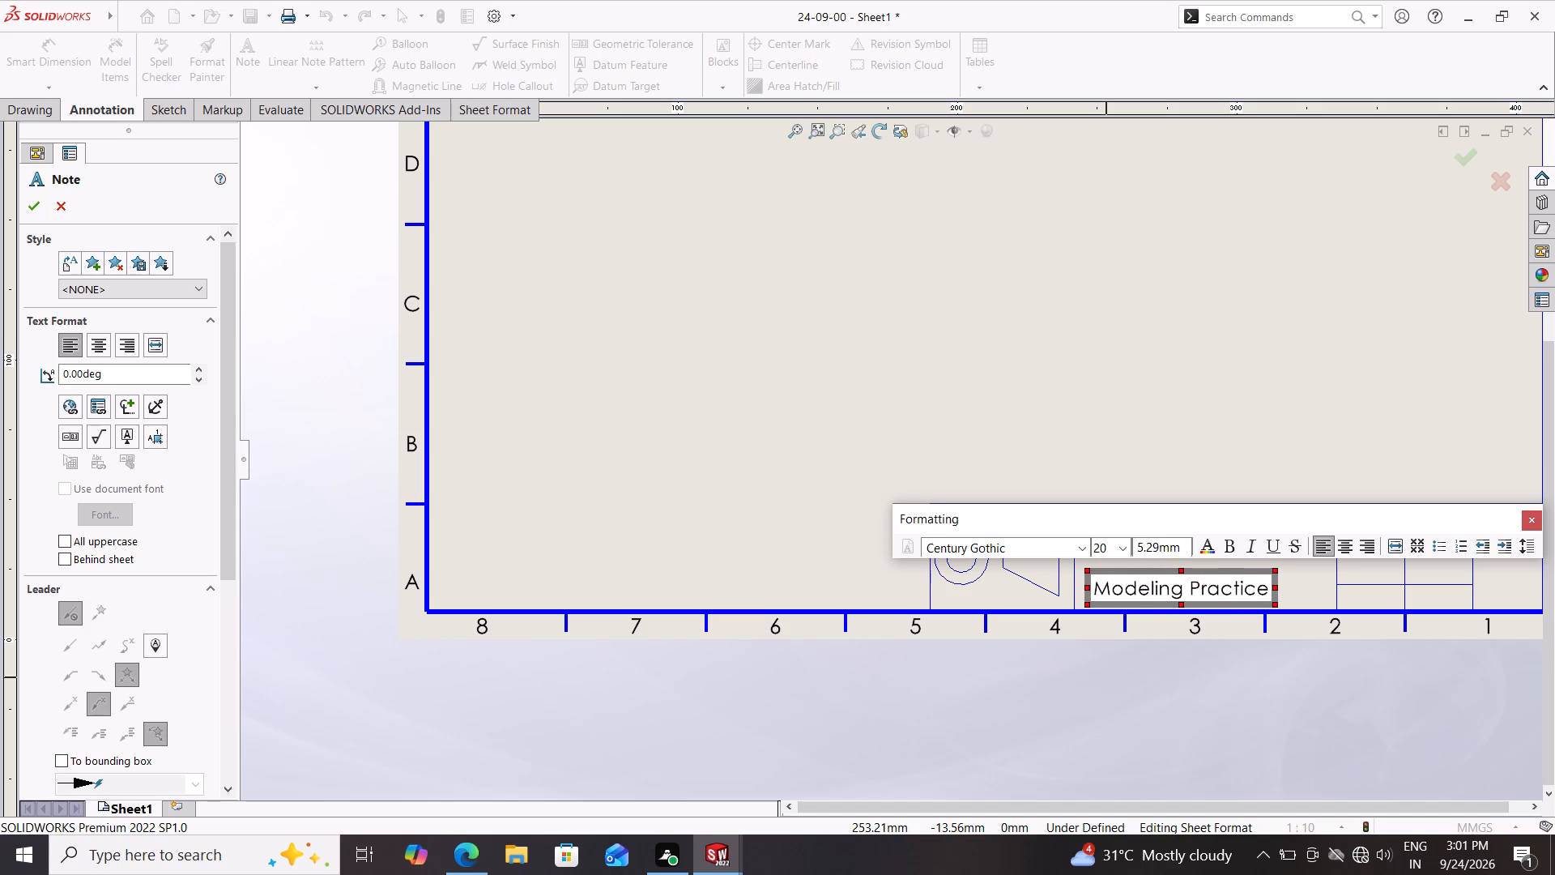
{"action": "key", "text": "Escape"}
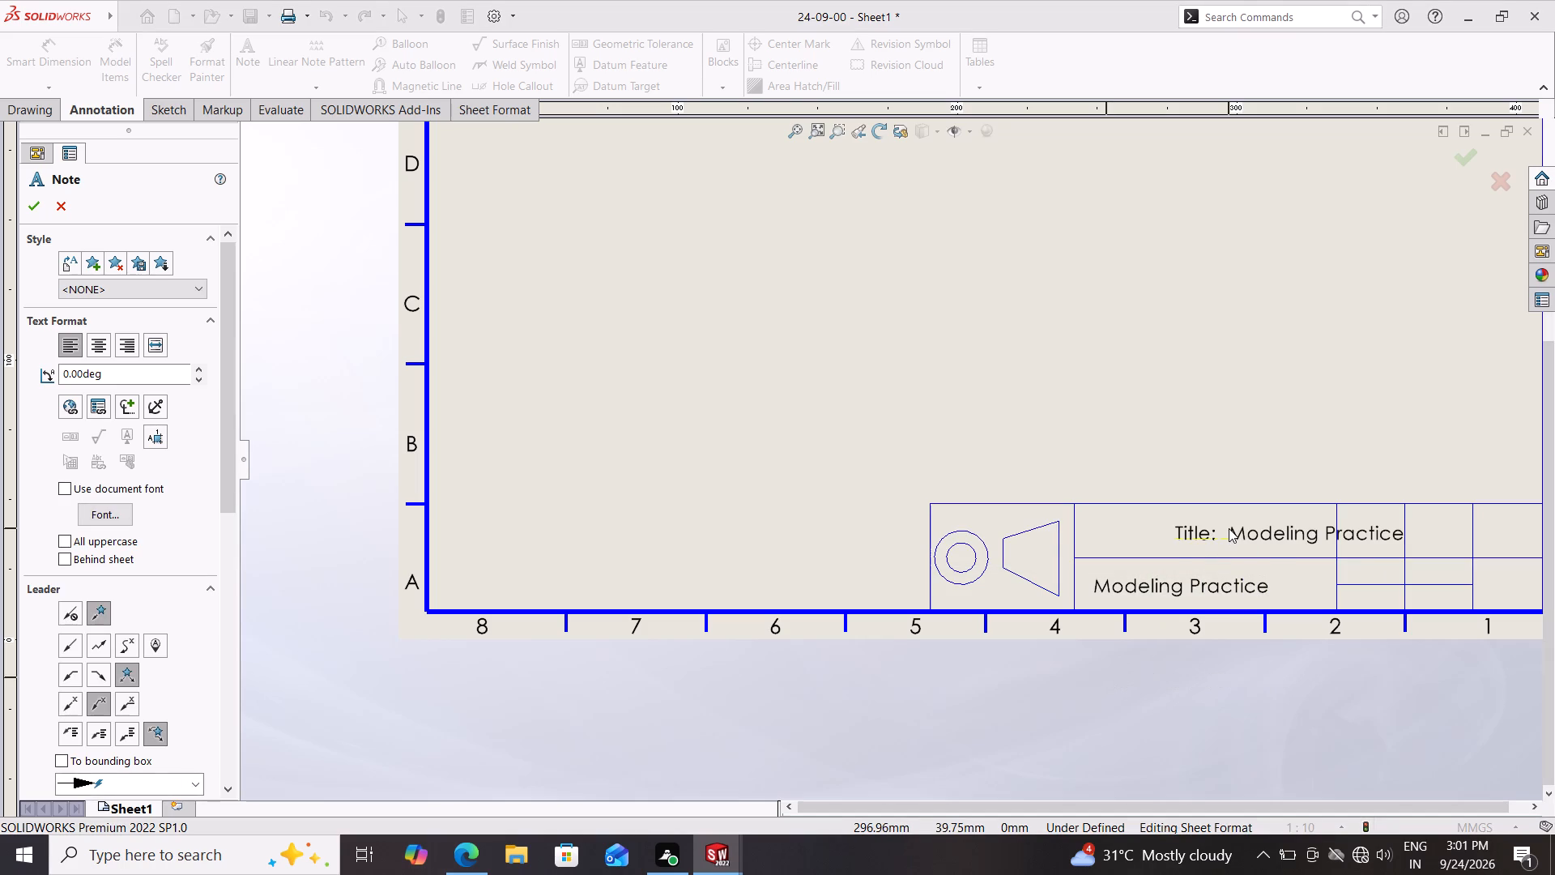
{"action": "key", "text": "Escape"}
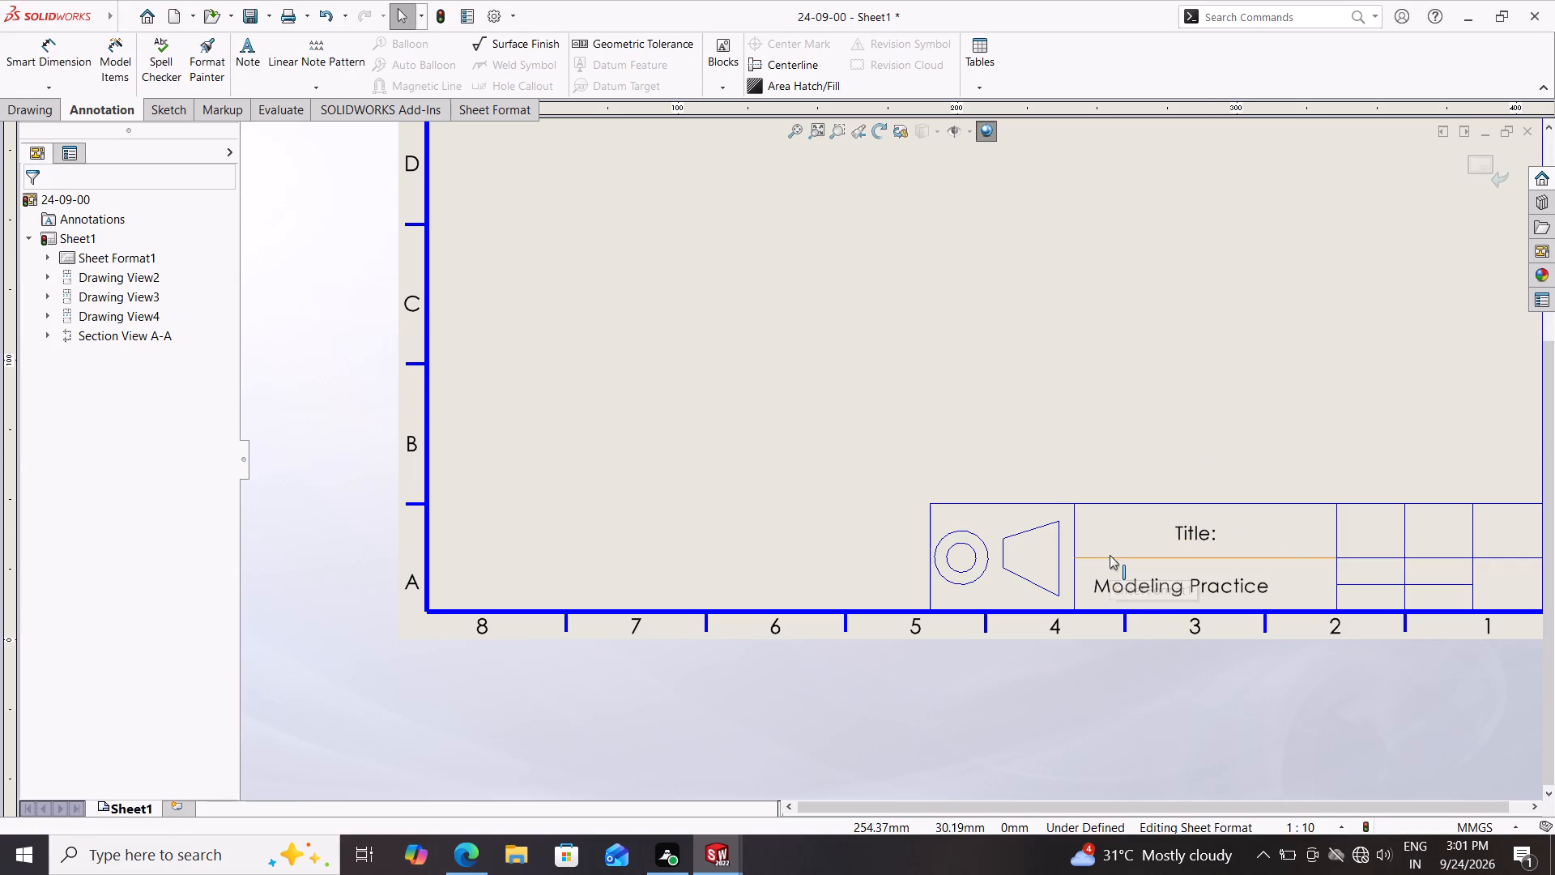
Add a "Date" note at font size 16 in the small upper cell beside the "Title:" cell.
{"action": "scroll", "coordinate": [1396, 571], "scroll_direction": "up", "scroll_amount": 1}
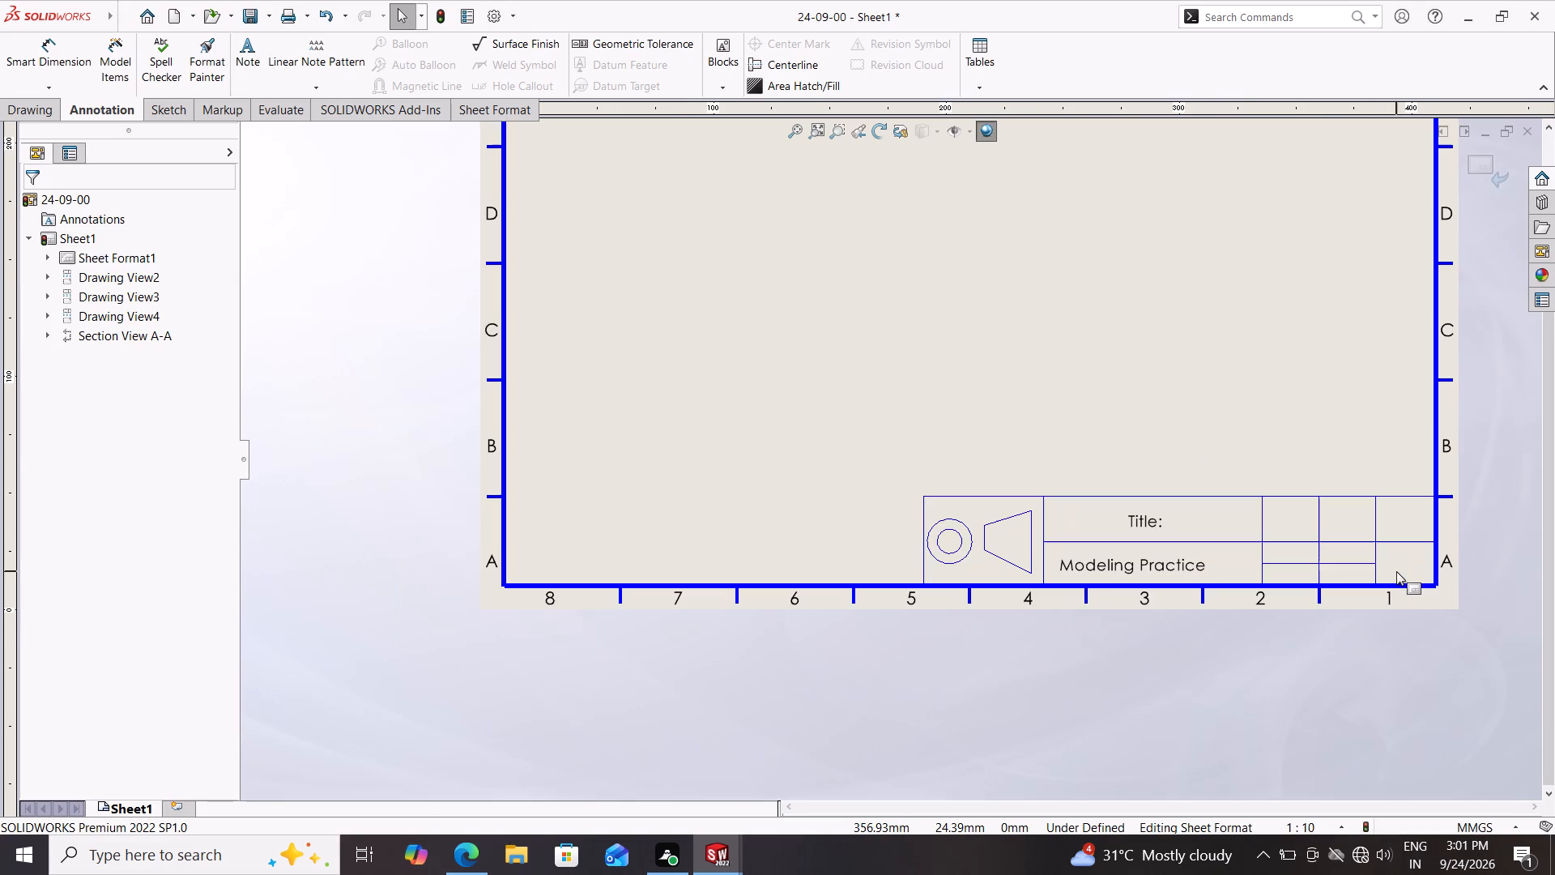
{"action": "left_click", "coordinate": [251, 45]}
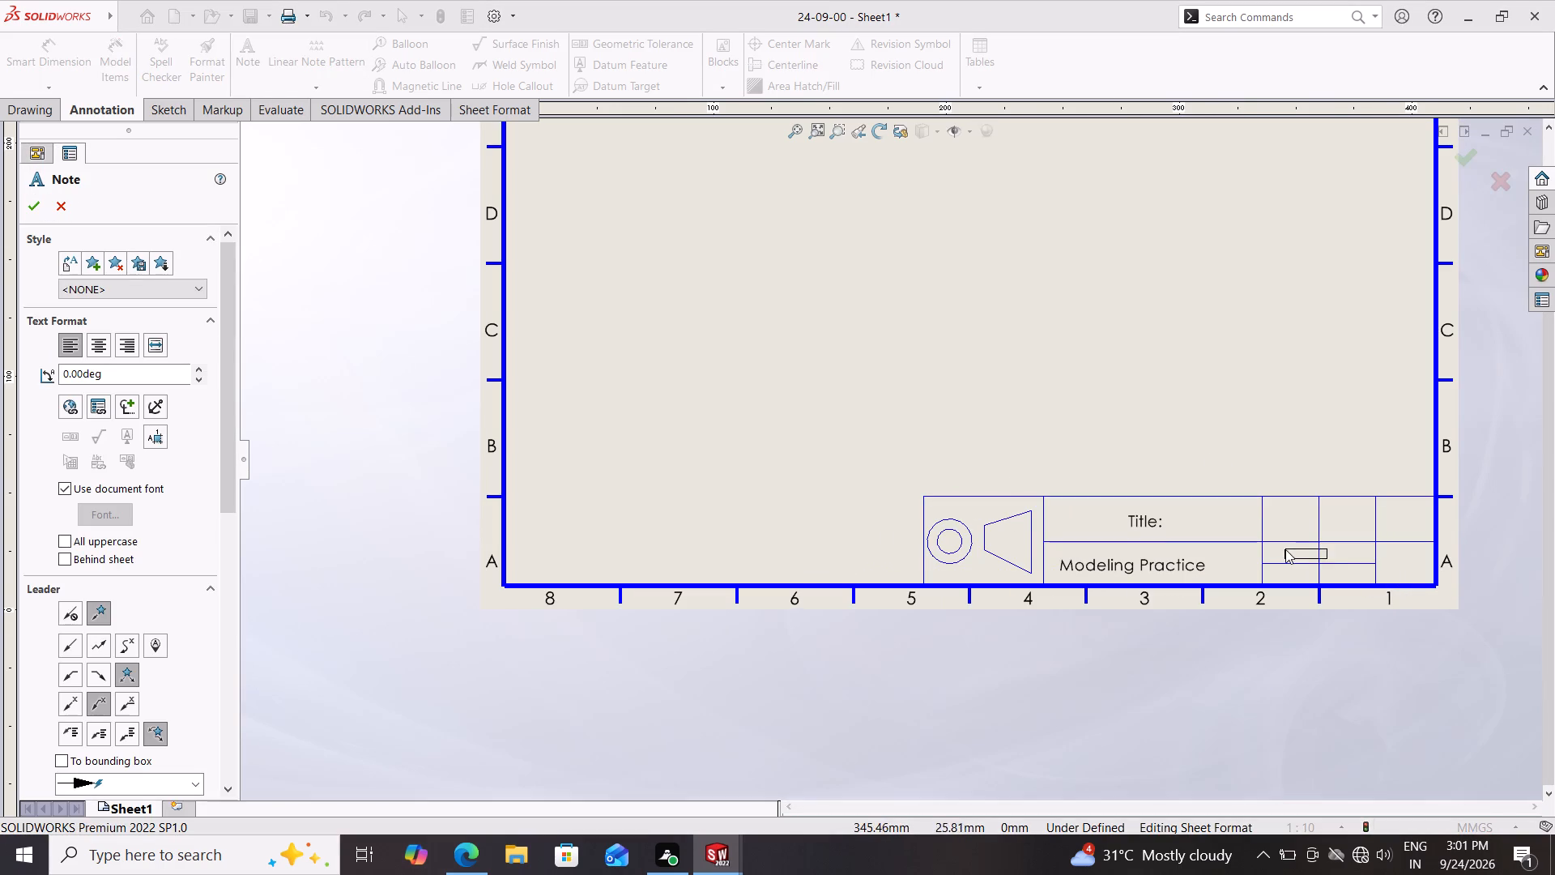
{"action": "left_click", "coordinate": [1270, 522]}
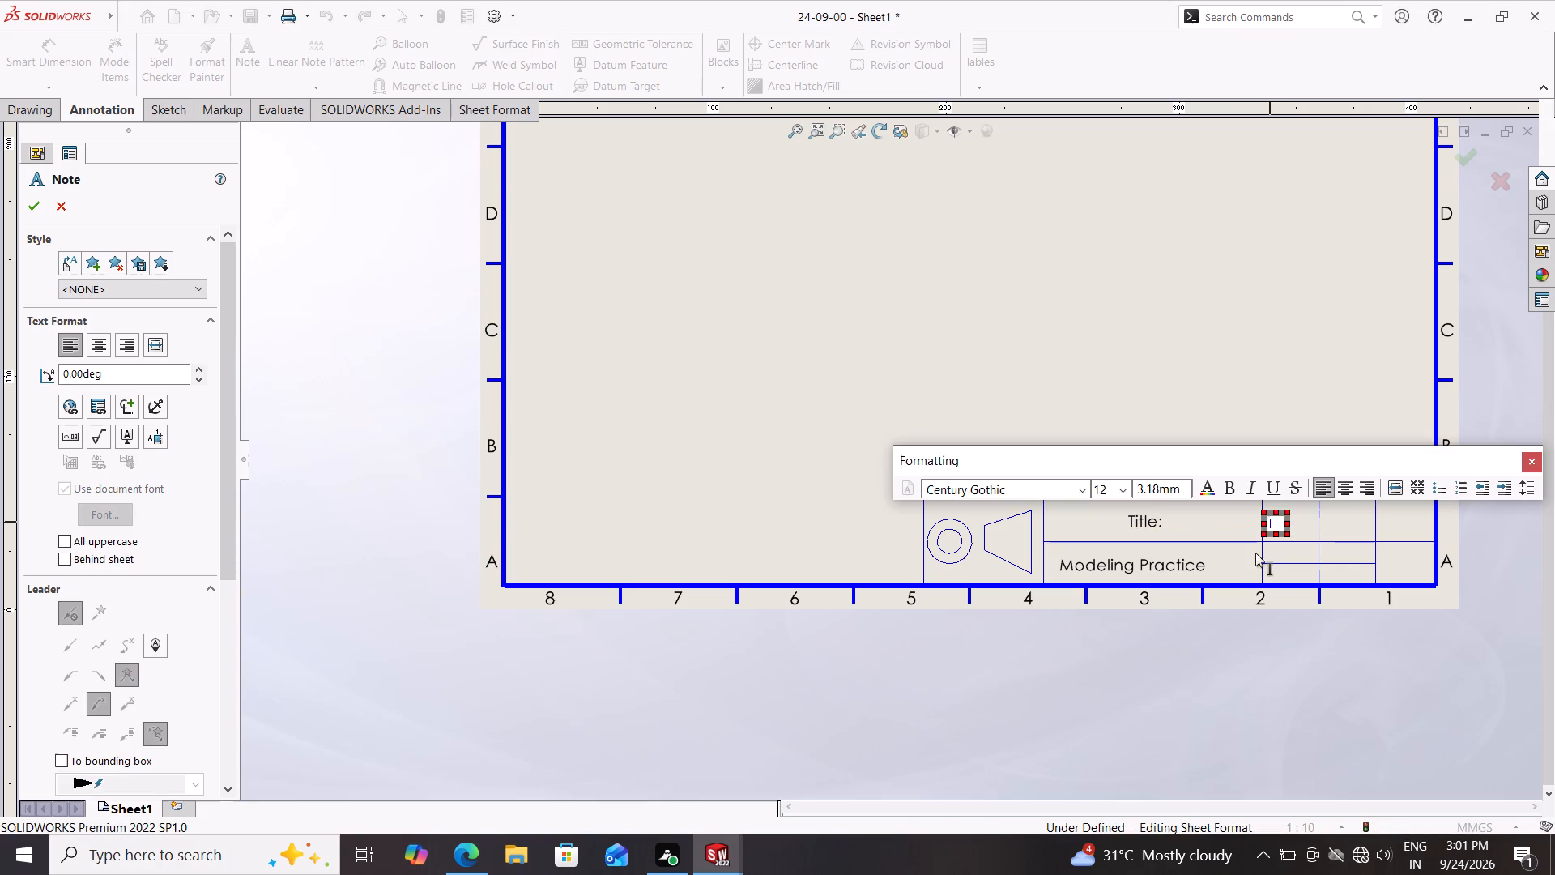
{"action": "left_click", "coordinate": [1125, 486]}
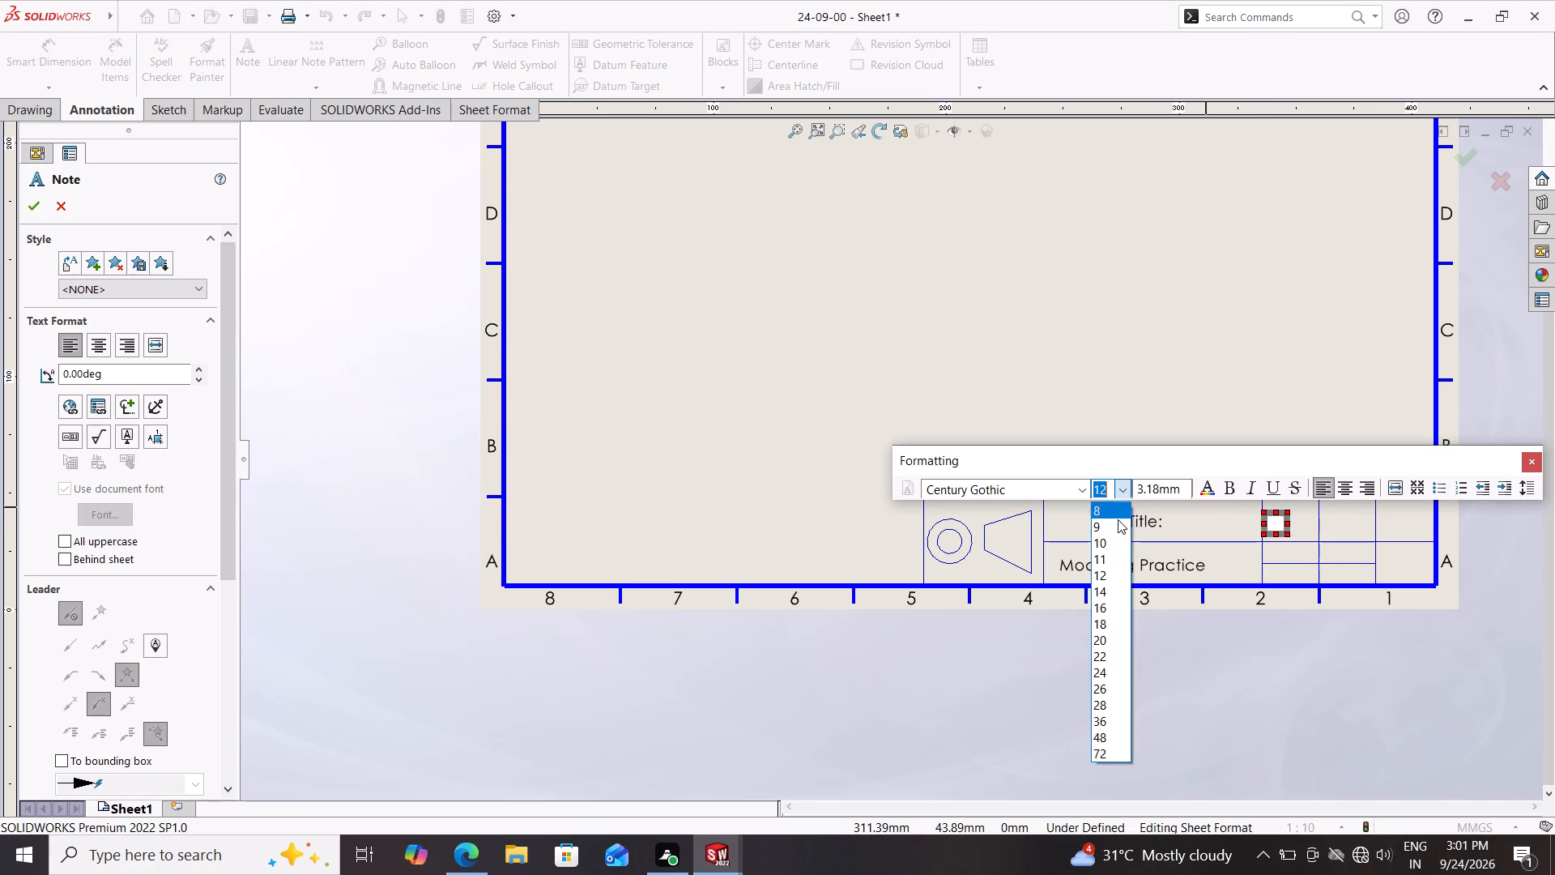
{"action": "left_click", "coordinate": [1102, 603]}
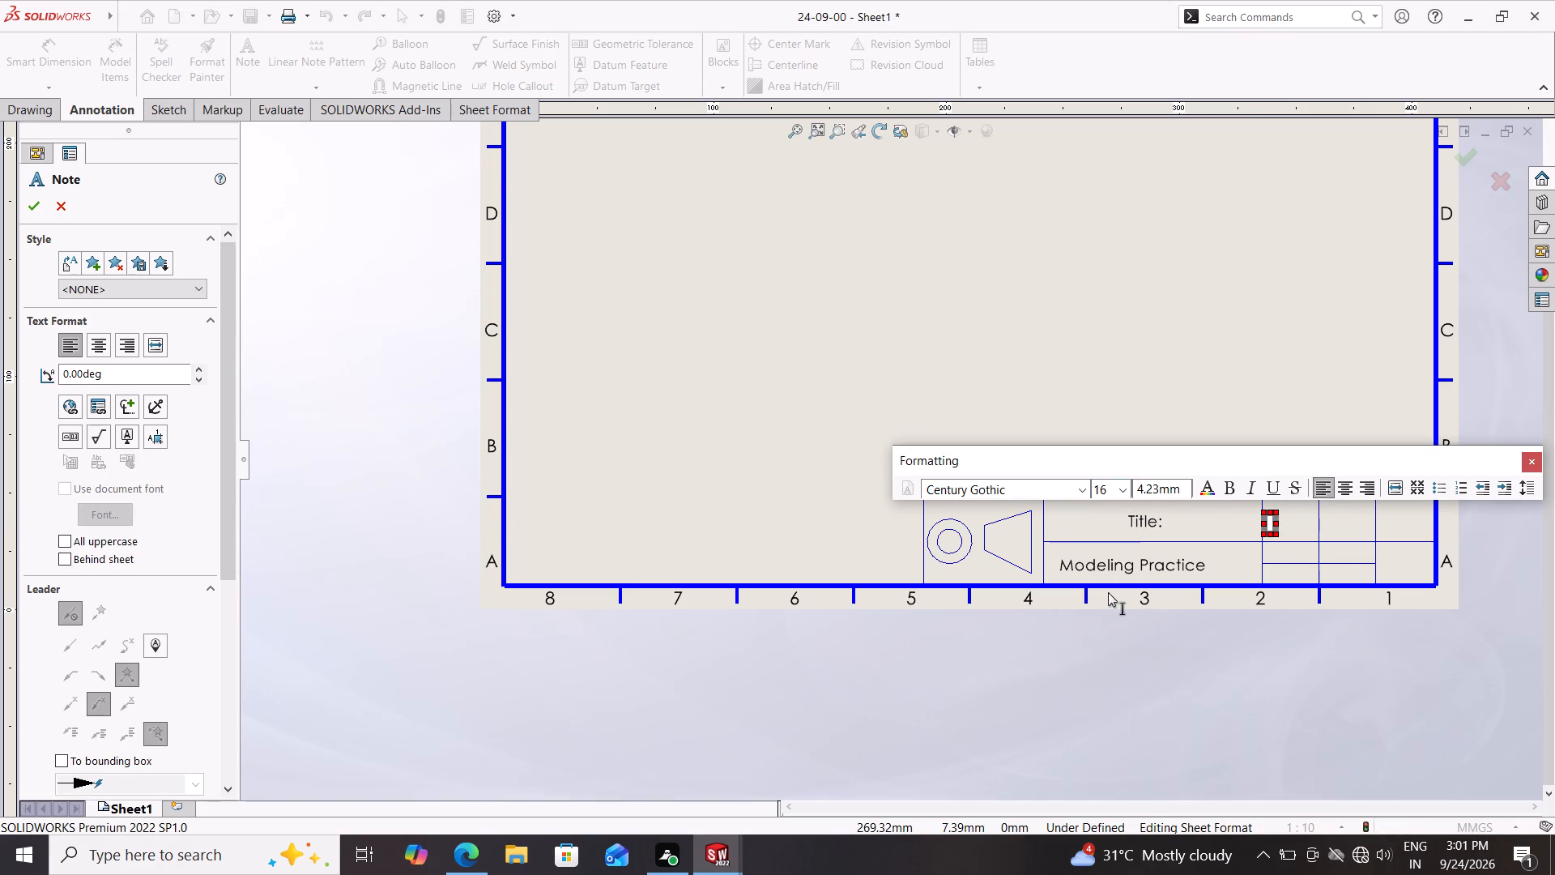
{"action": "type", "text": "DA"}
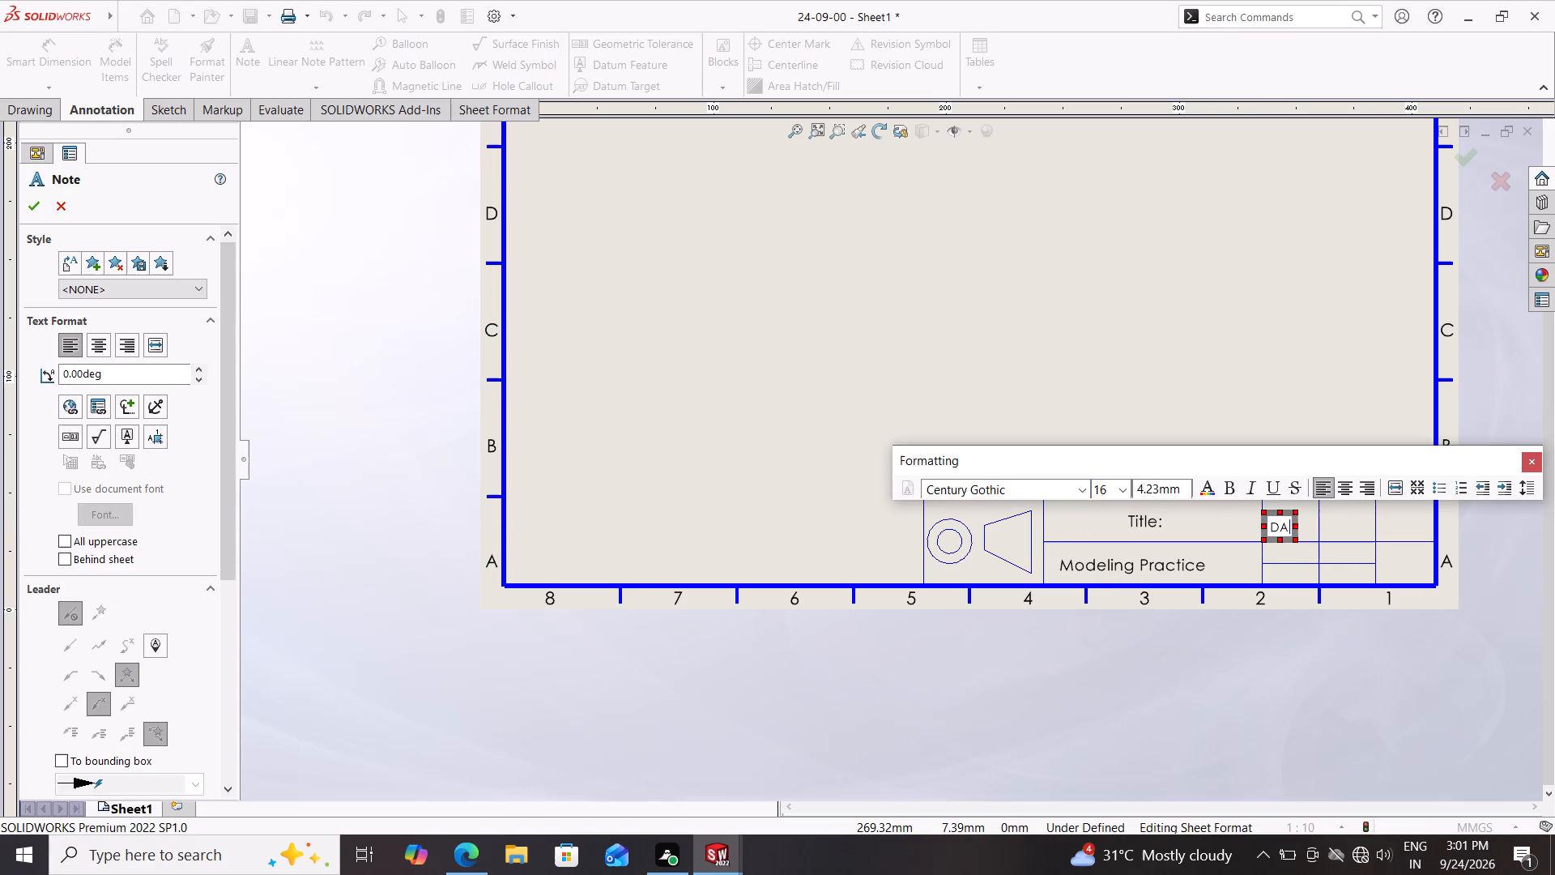
{"action": "key", "text": "t"}
{"action": "key", "text": "BackSpace"}
{"action": "key", "text": "BackSpace"}
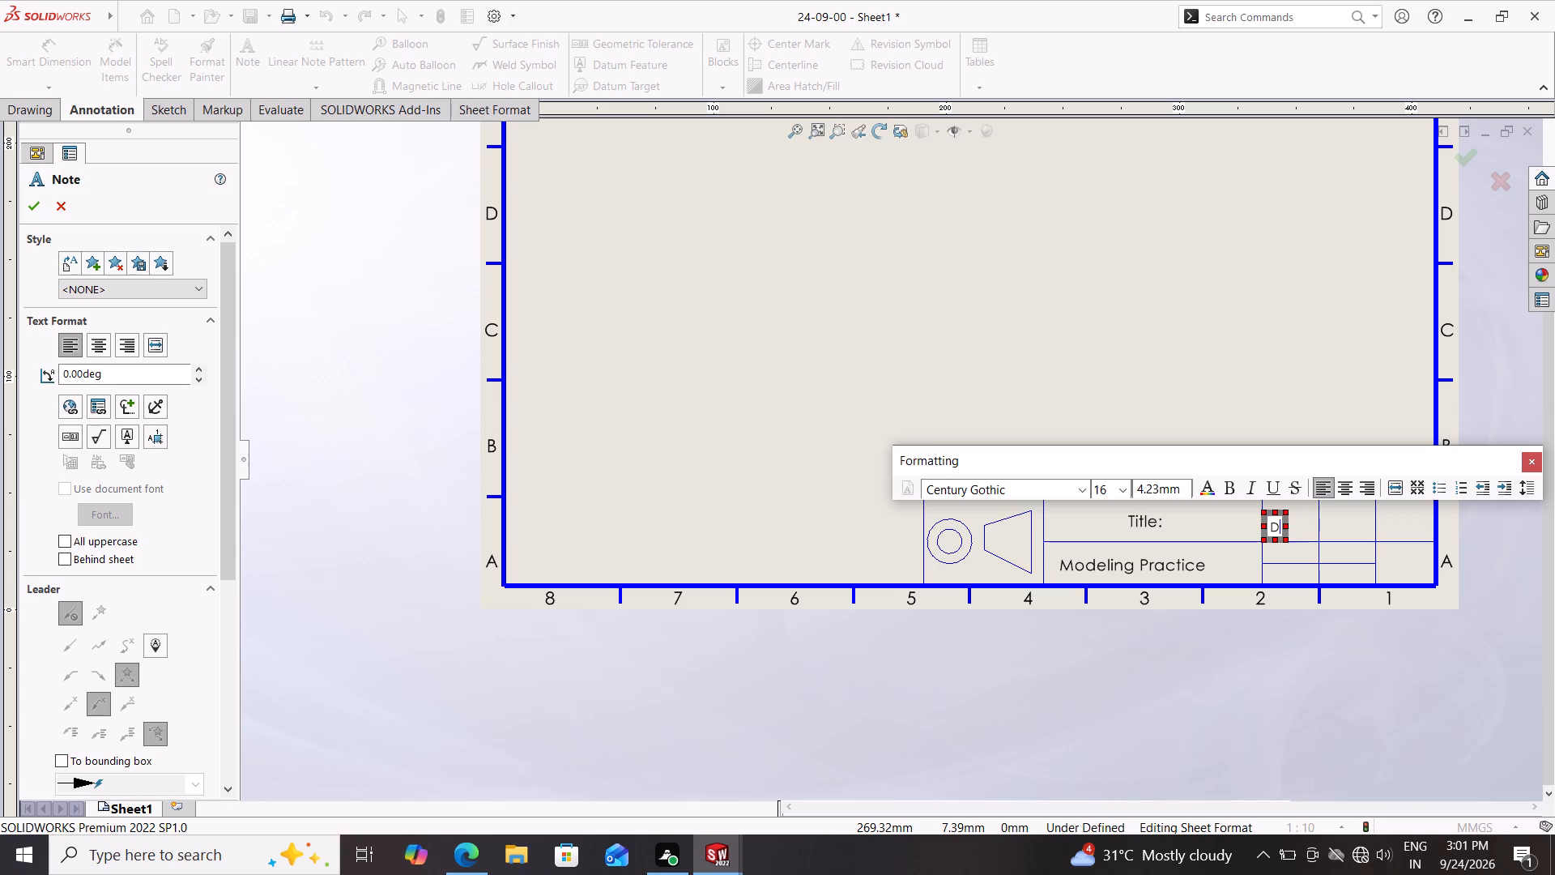
{"action": "type", "text": "at"}
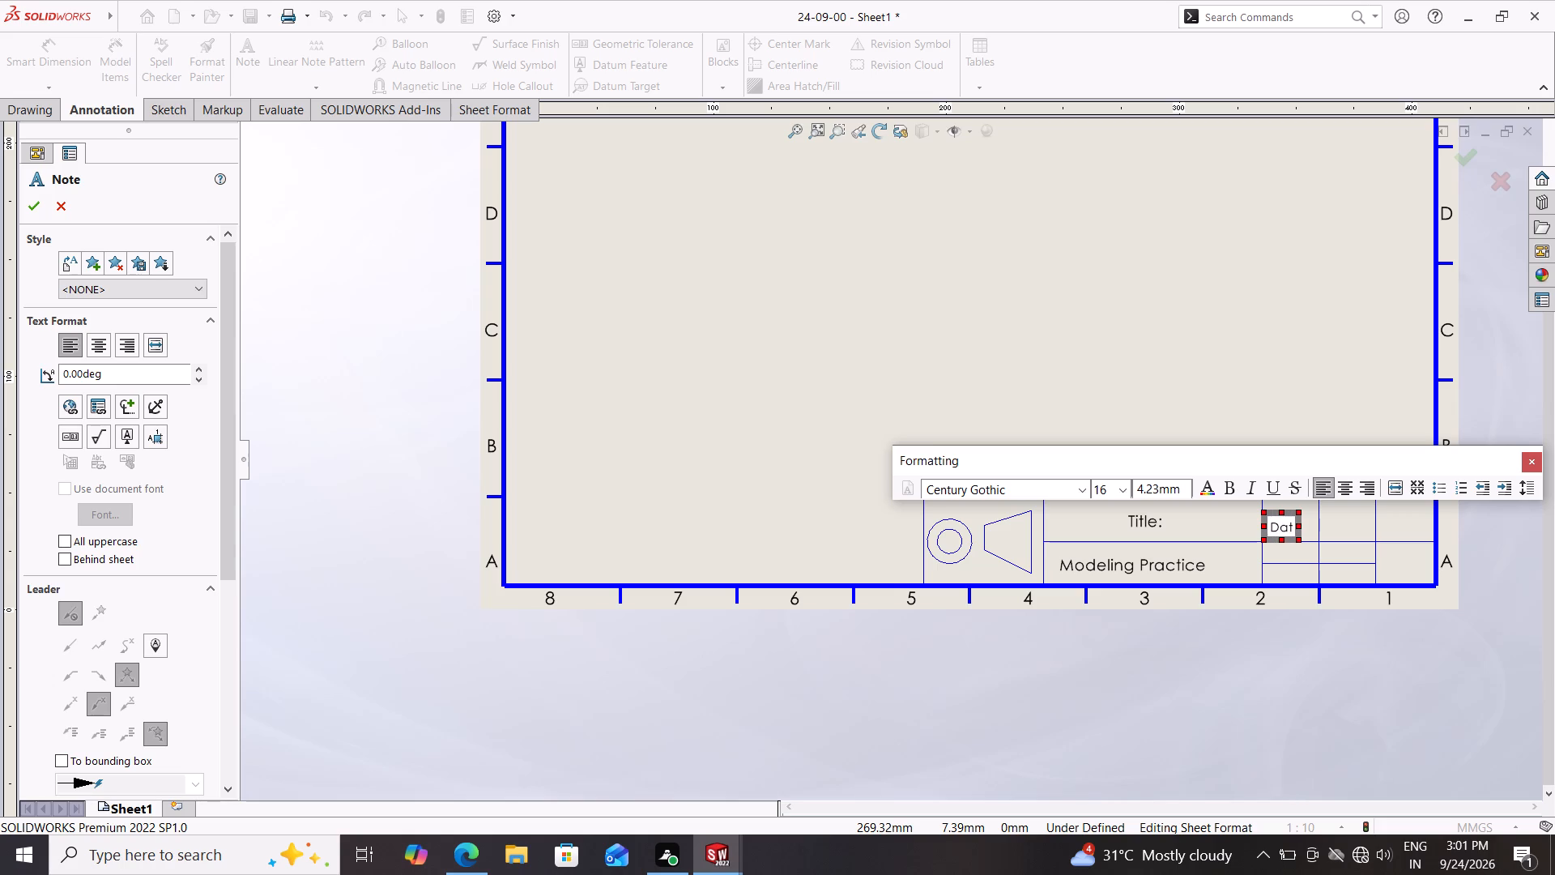
{"action": "key", "text": "e"}
{"action": "key", "text": "Escape"}
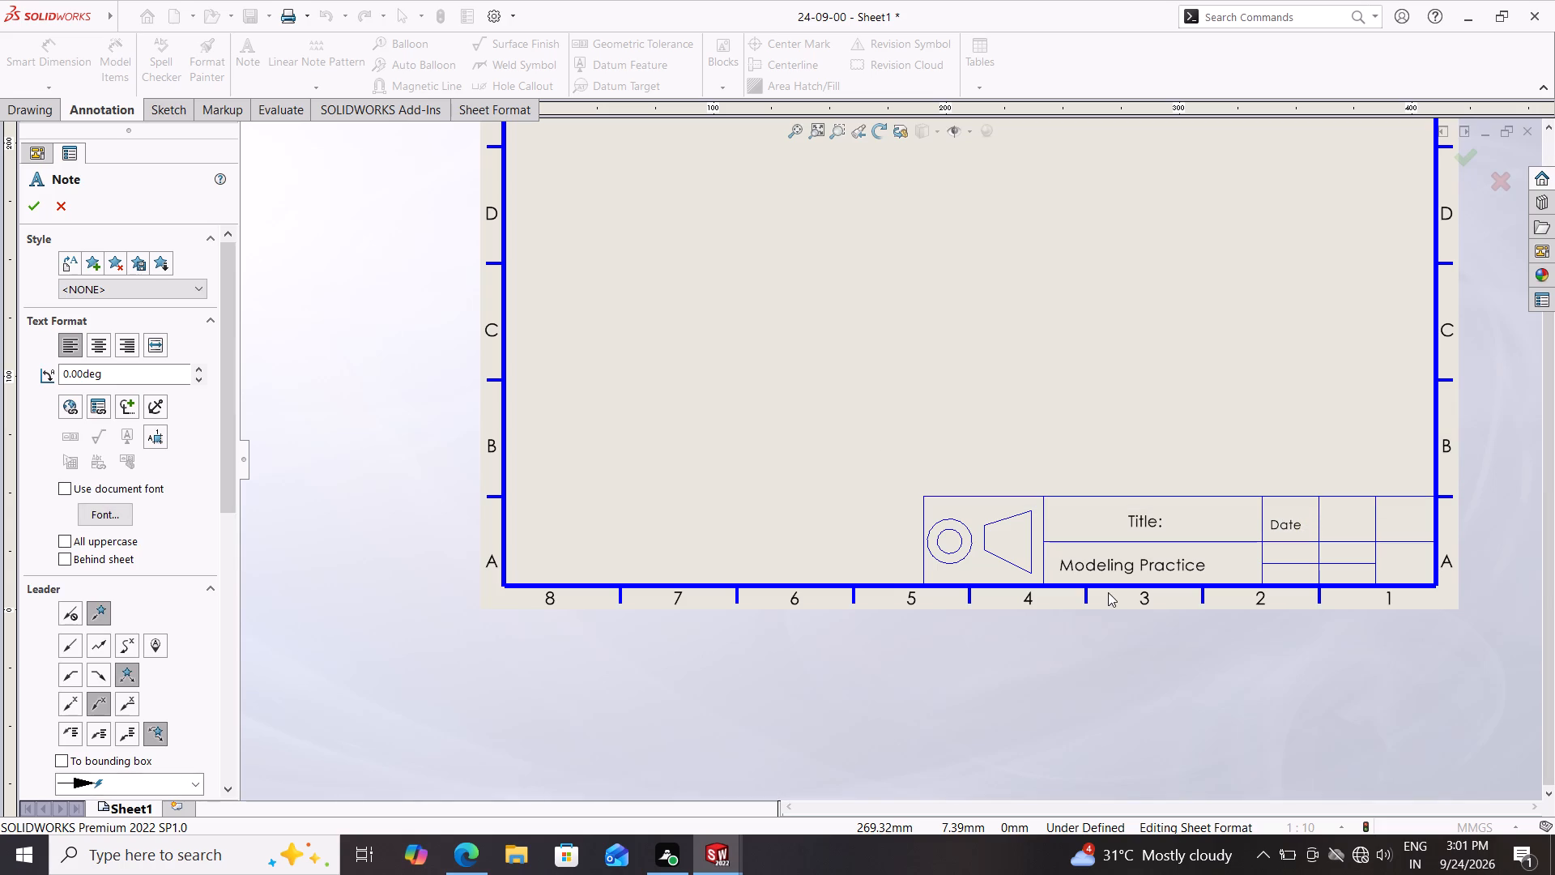
{"action": "key", "text": "Escape"}
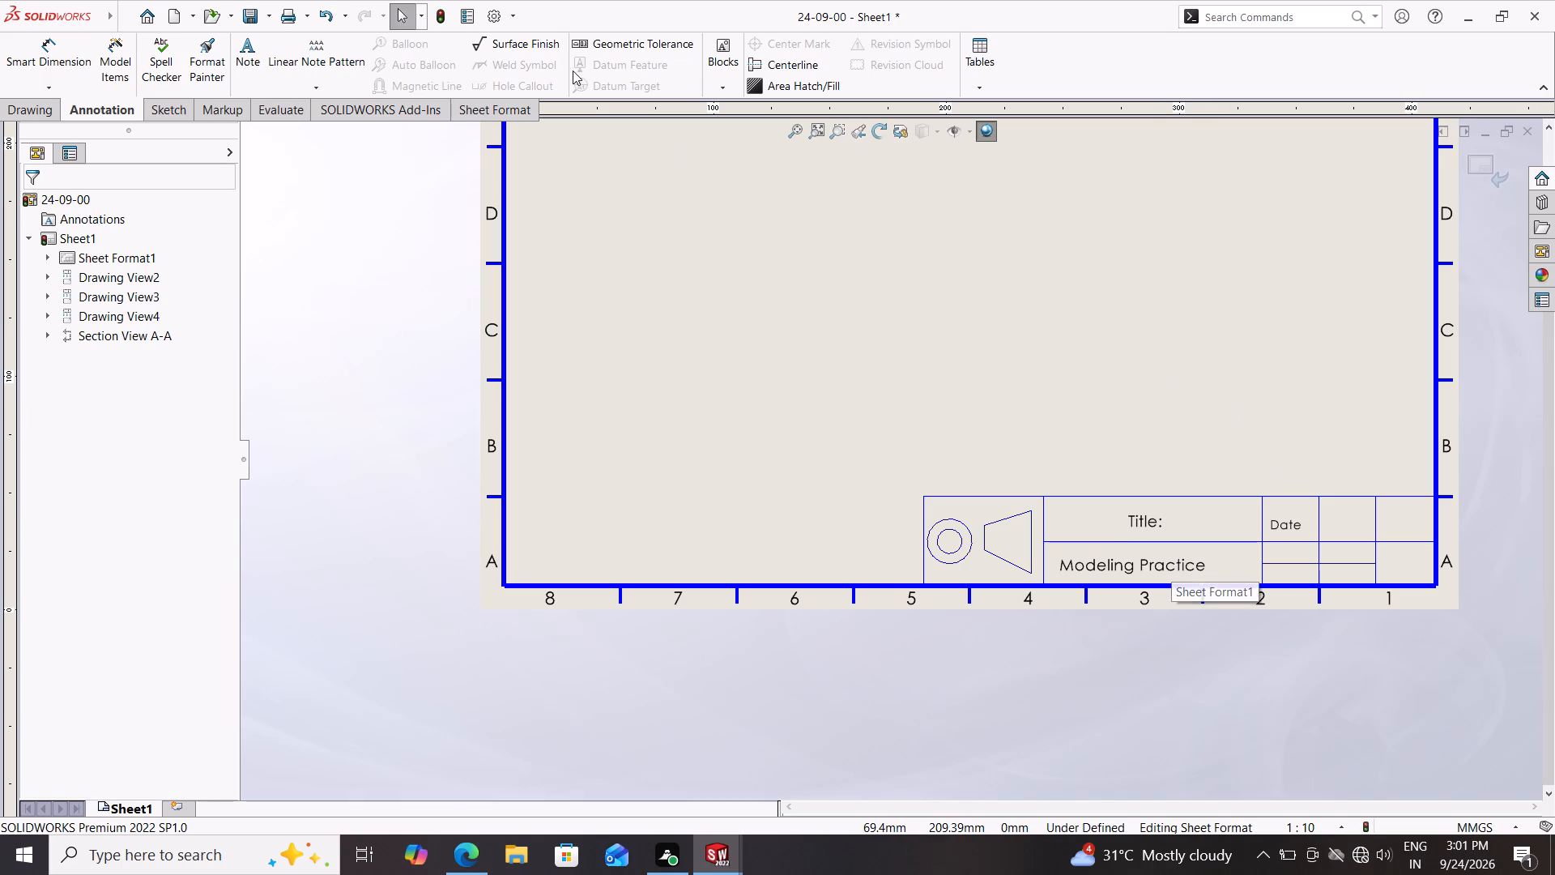
Add a "Design" note at font size 16 in the small cell directly below the "Date" cell.
{"action": "left_click", "coordinate": [253, 53]}
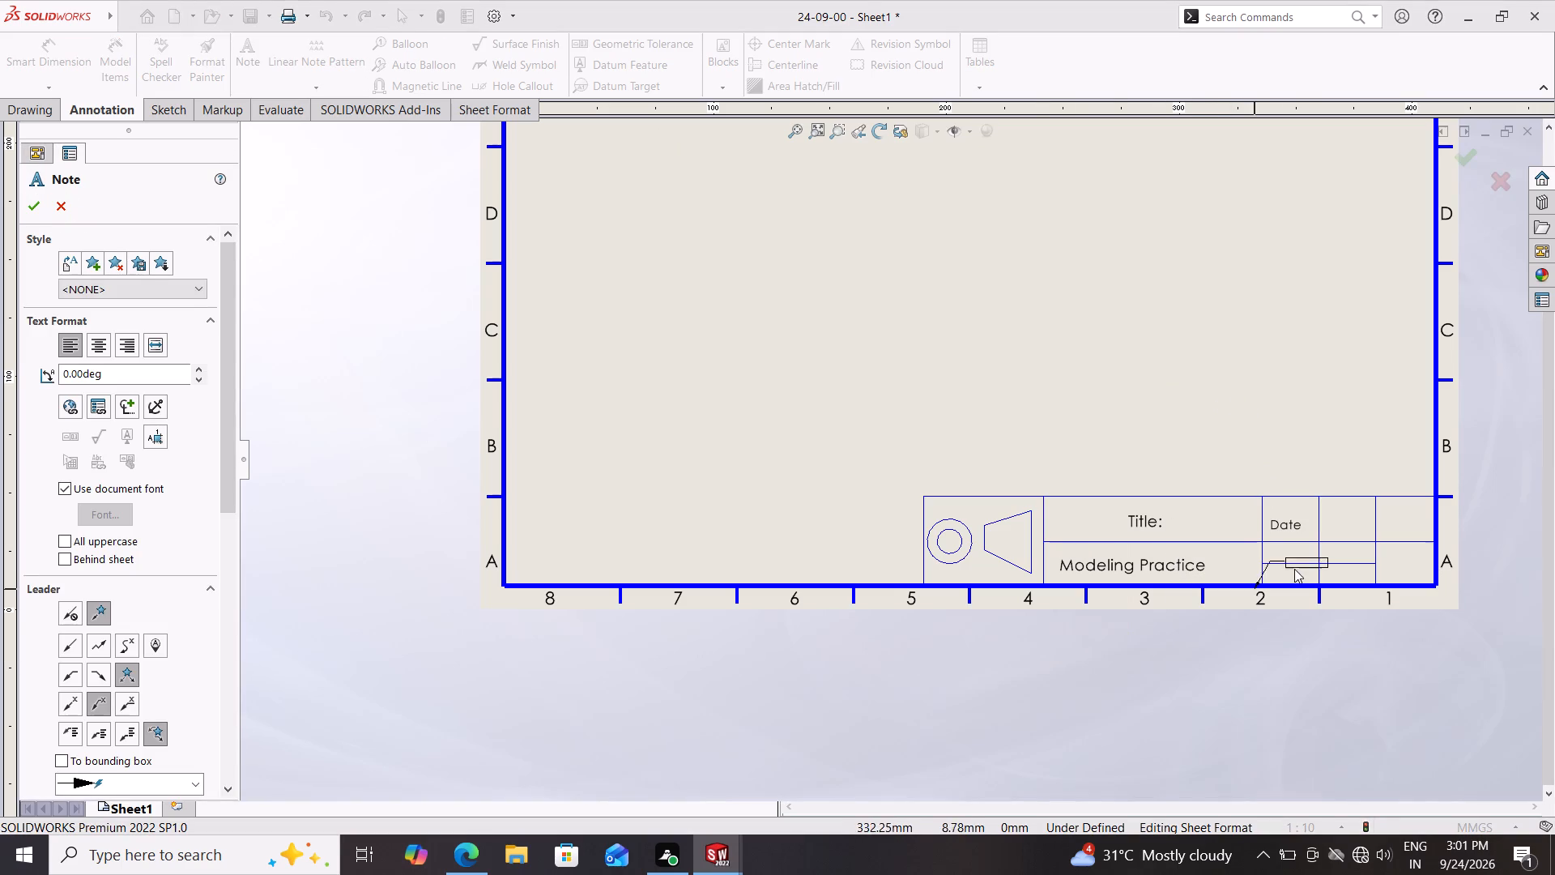
{"action": "left_click", "coordinate": [1272, 547]}
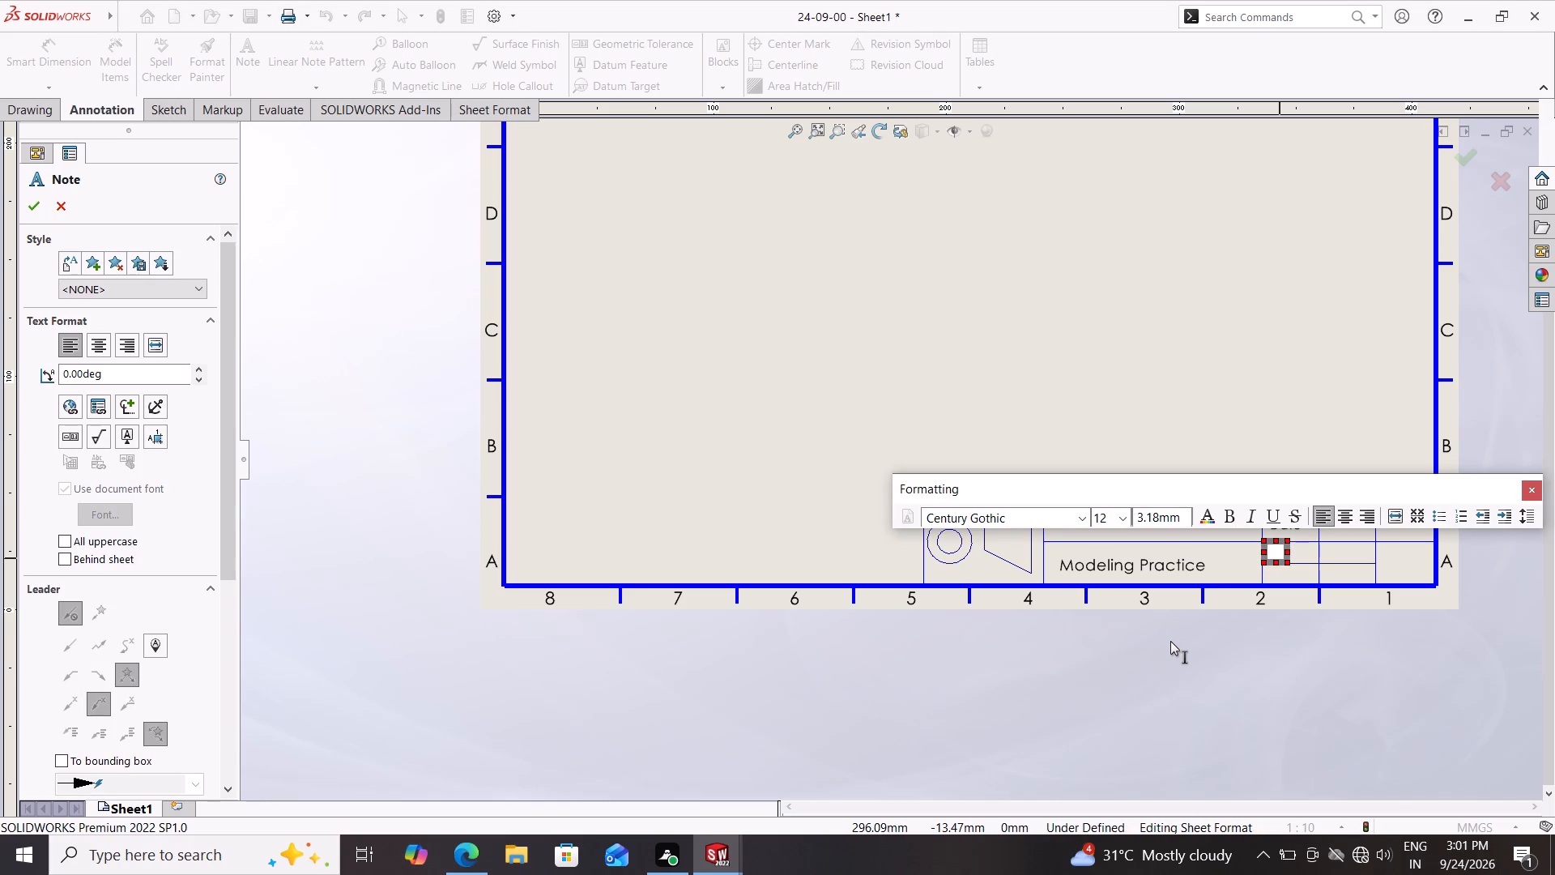
{"action": "key", "text": "shift+d"}
{"action": "key", "text": "e"}
{"action": "key", "text": "s"}
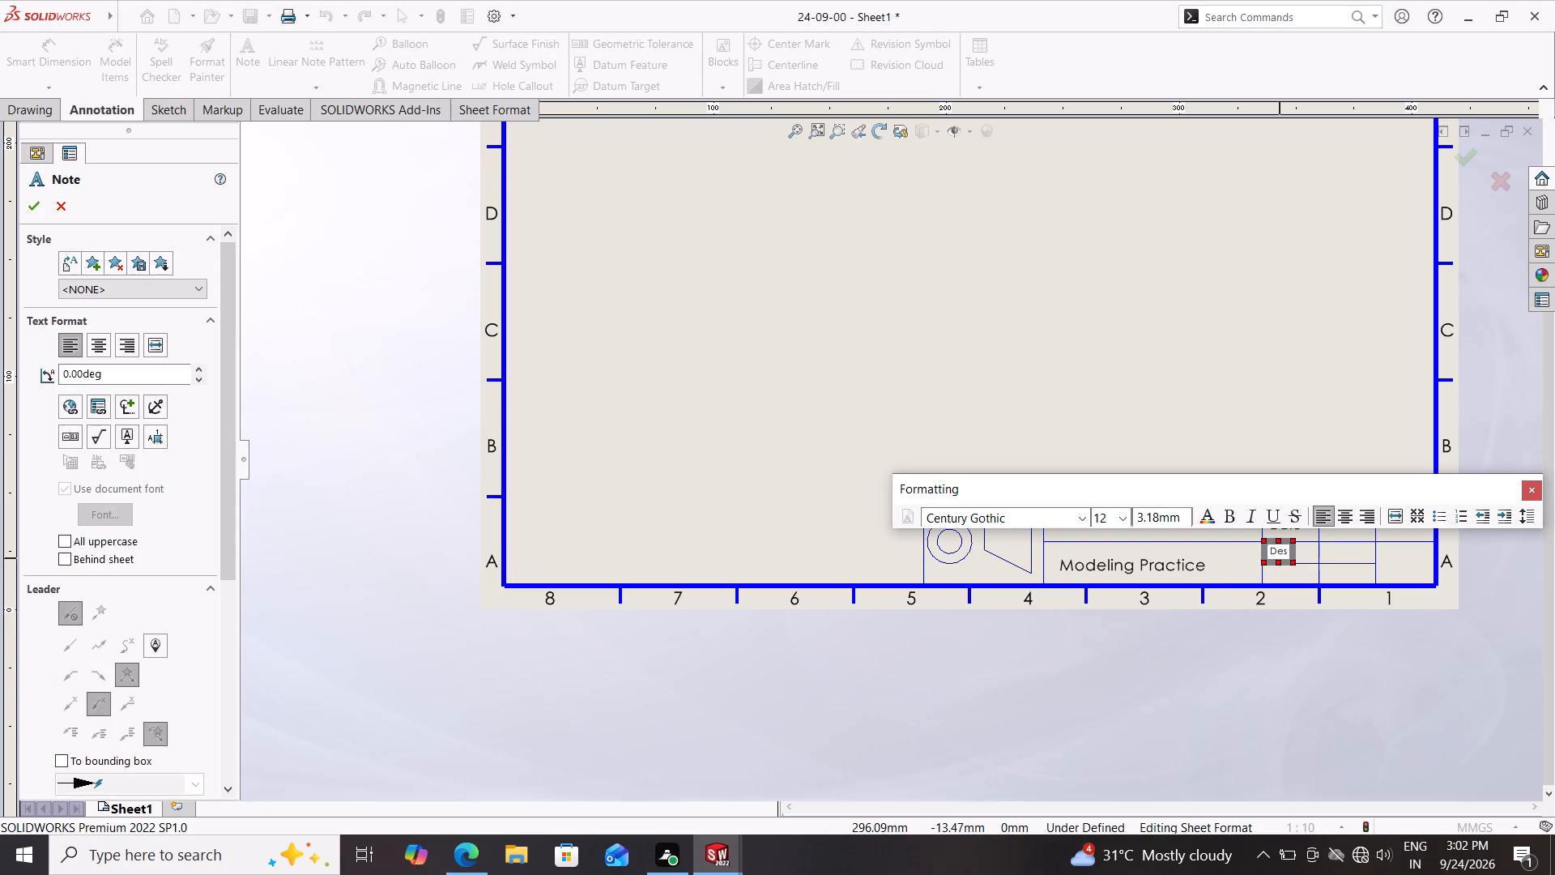
{"action": "type", "text": "ign"}
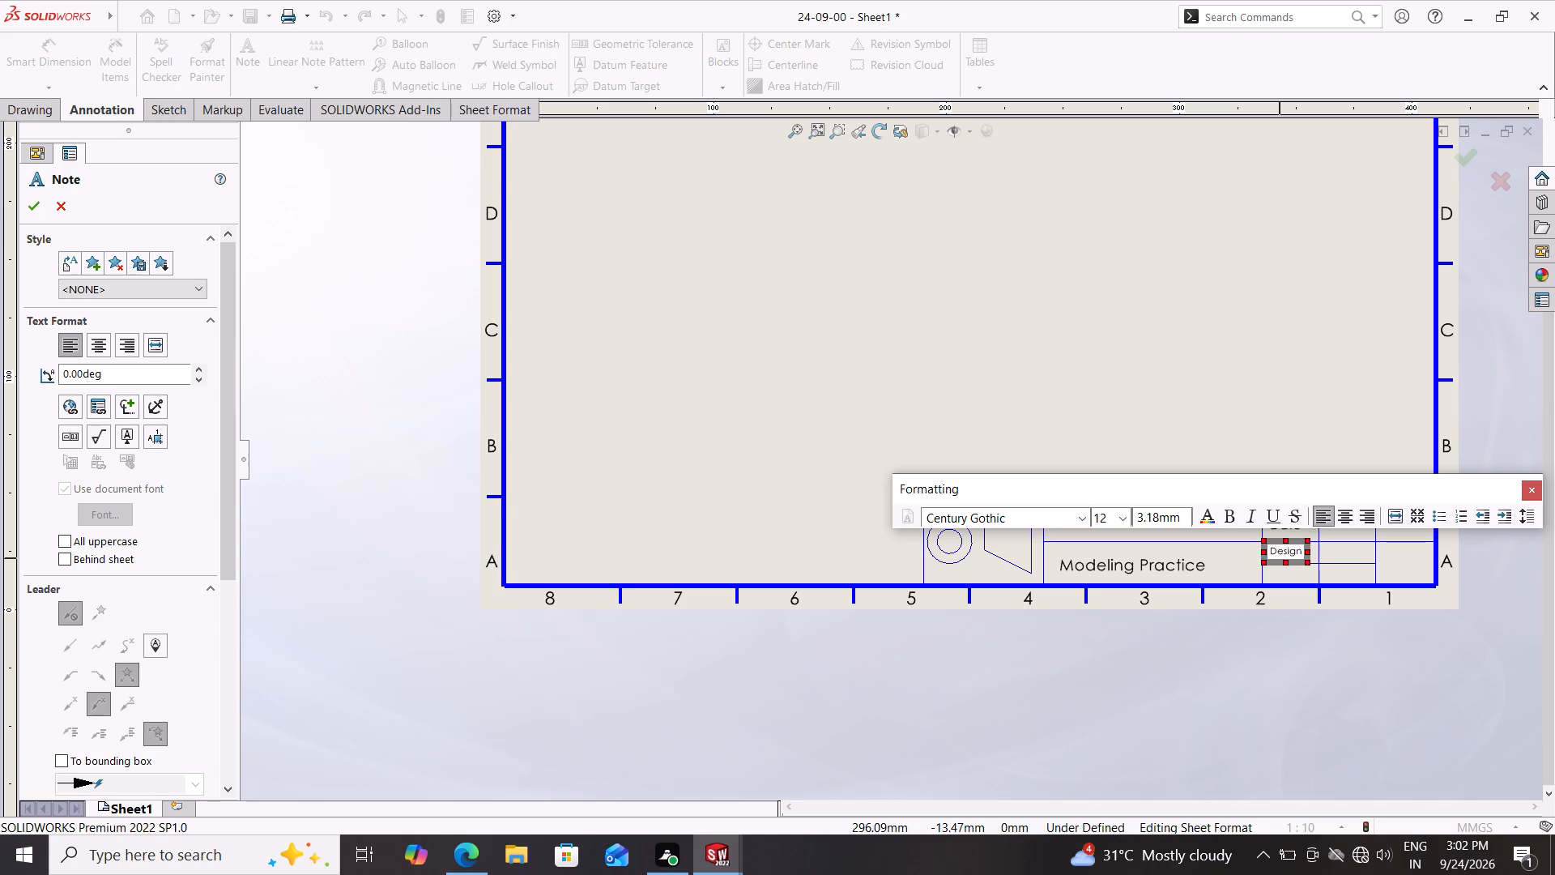
{"action": "key", "text": "Escape"}
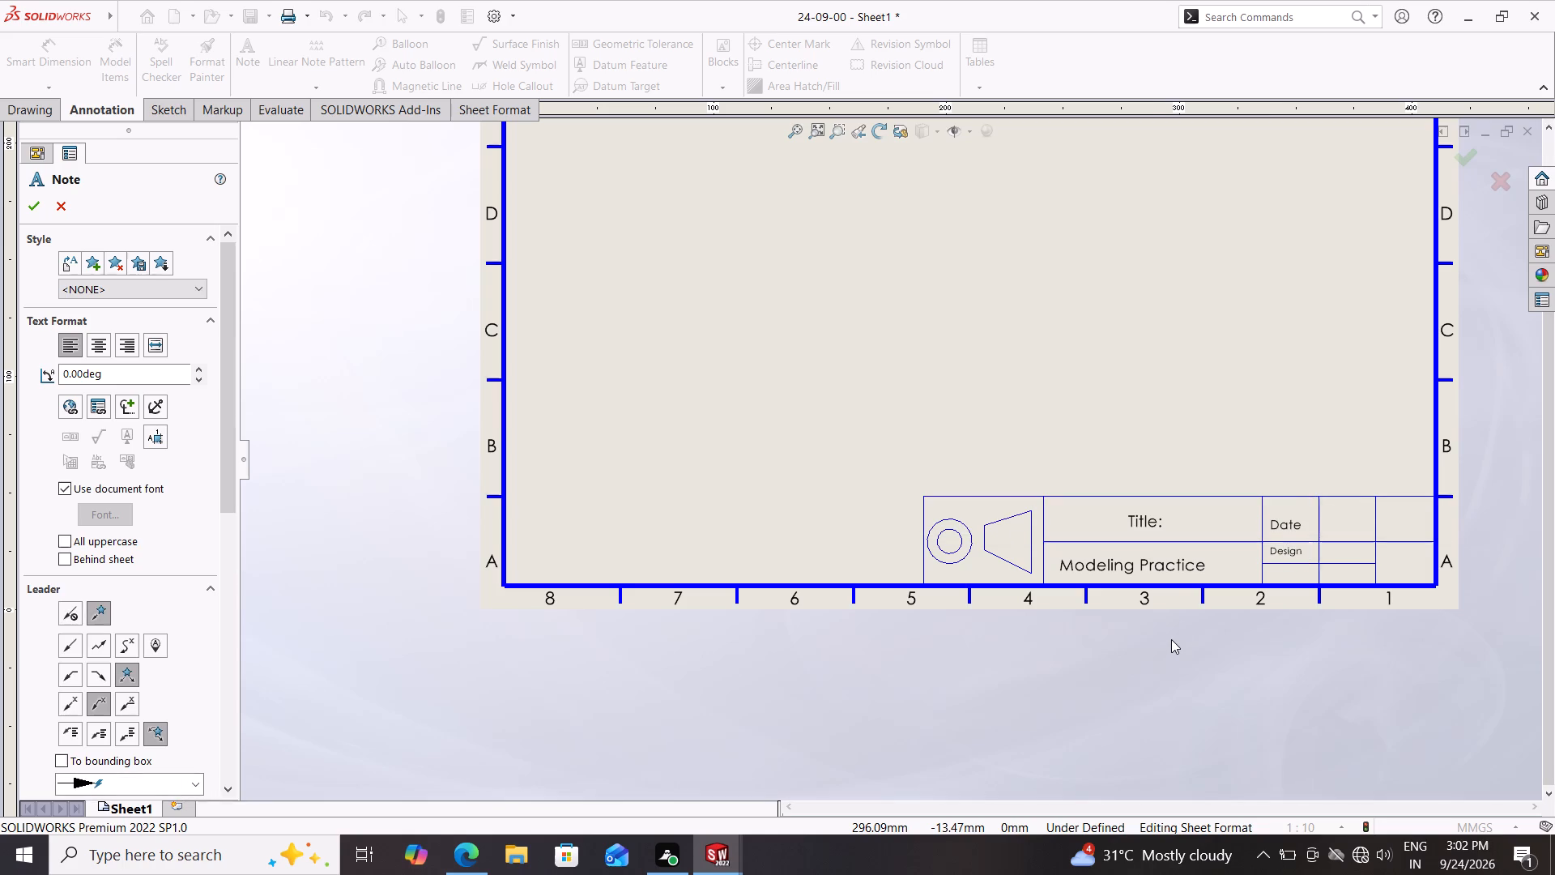
{"action": "key", "text": "Escape"}
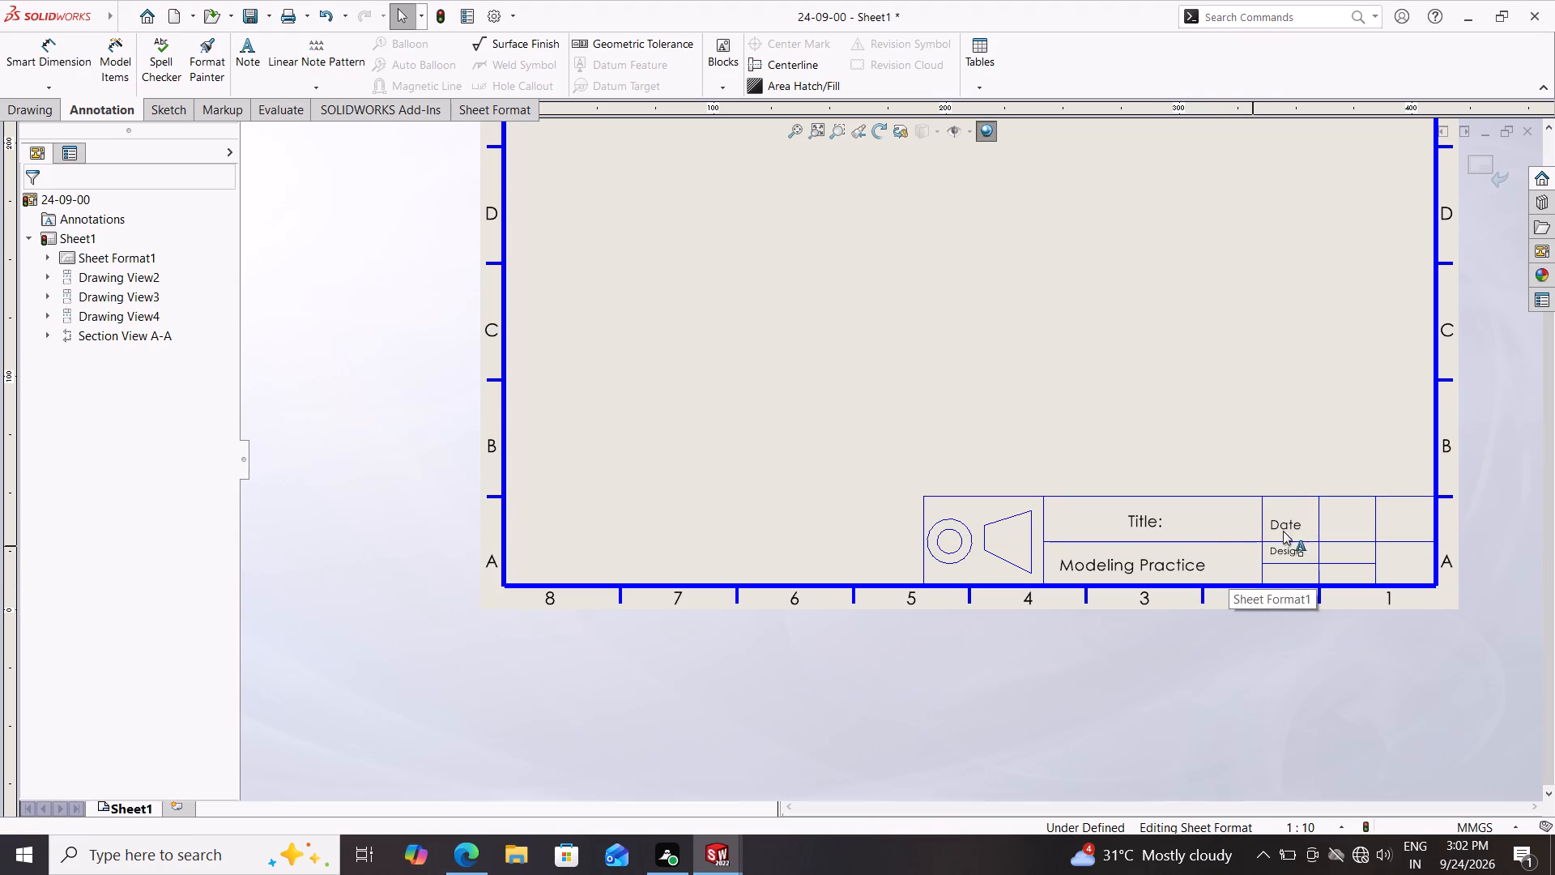
{"action": "left_click", "coordinate": [1298, 549]}
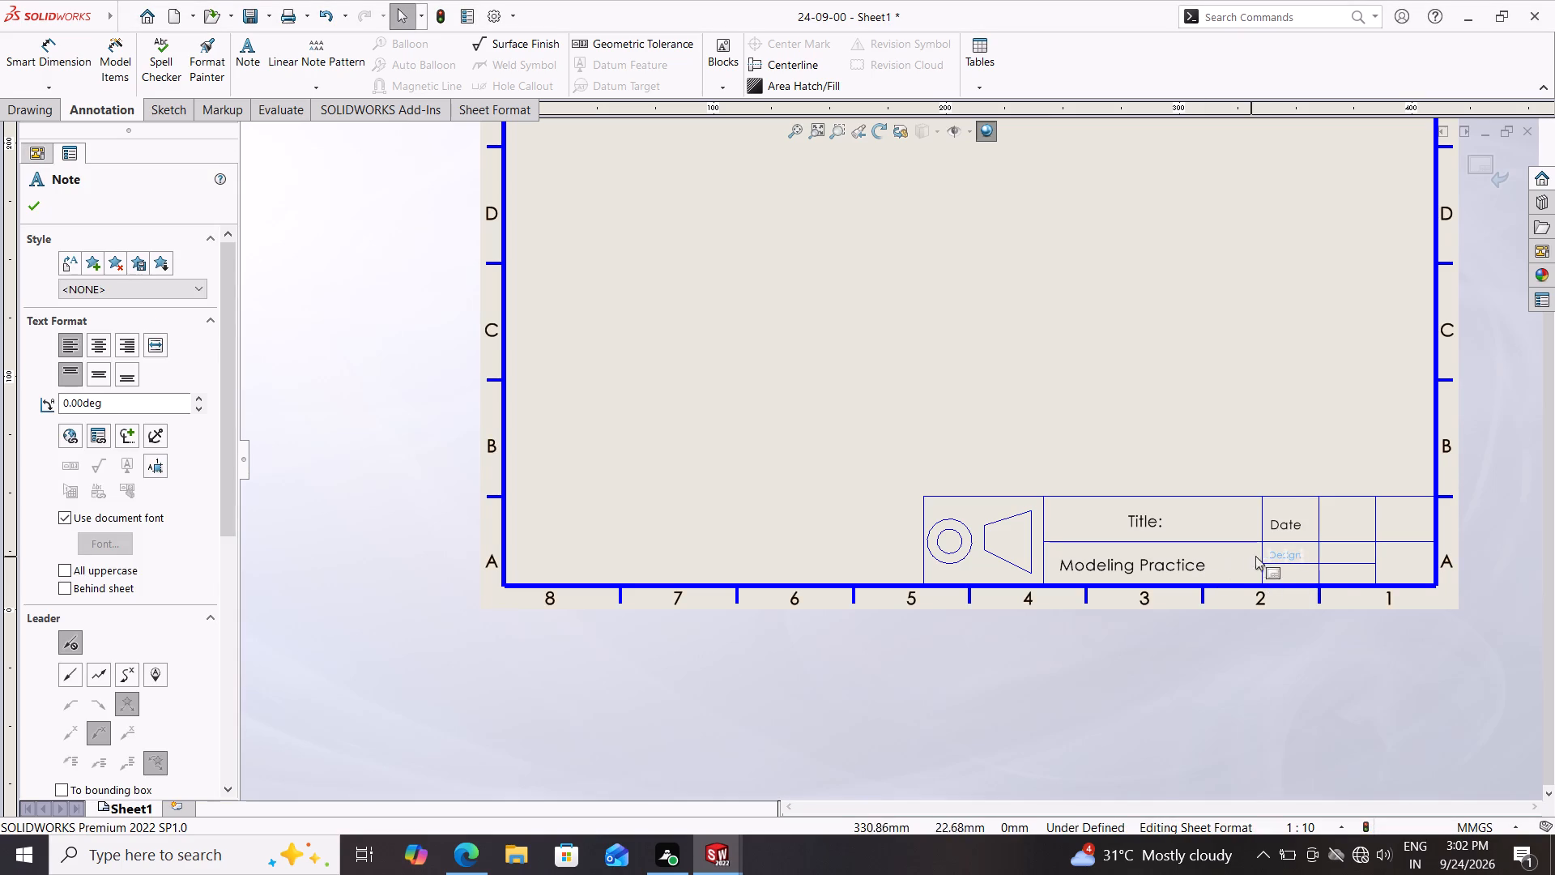
{"action": "double_click", "coordinate": [1293, 555]}
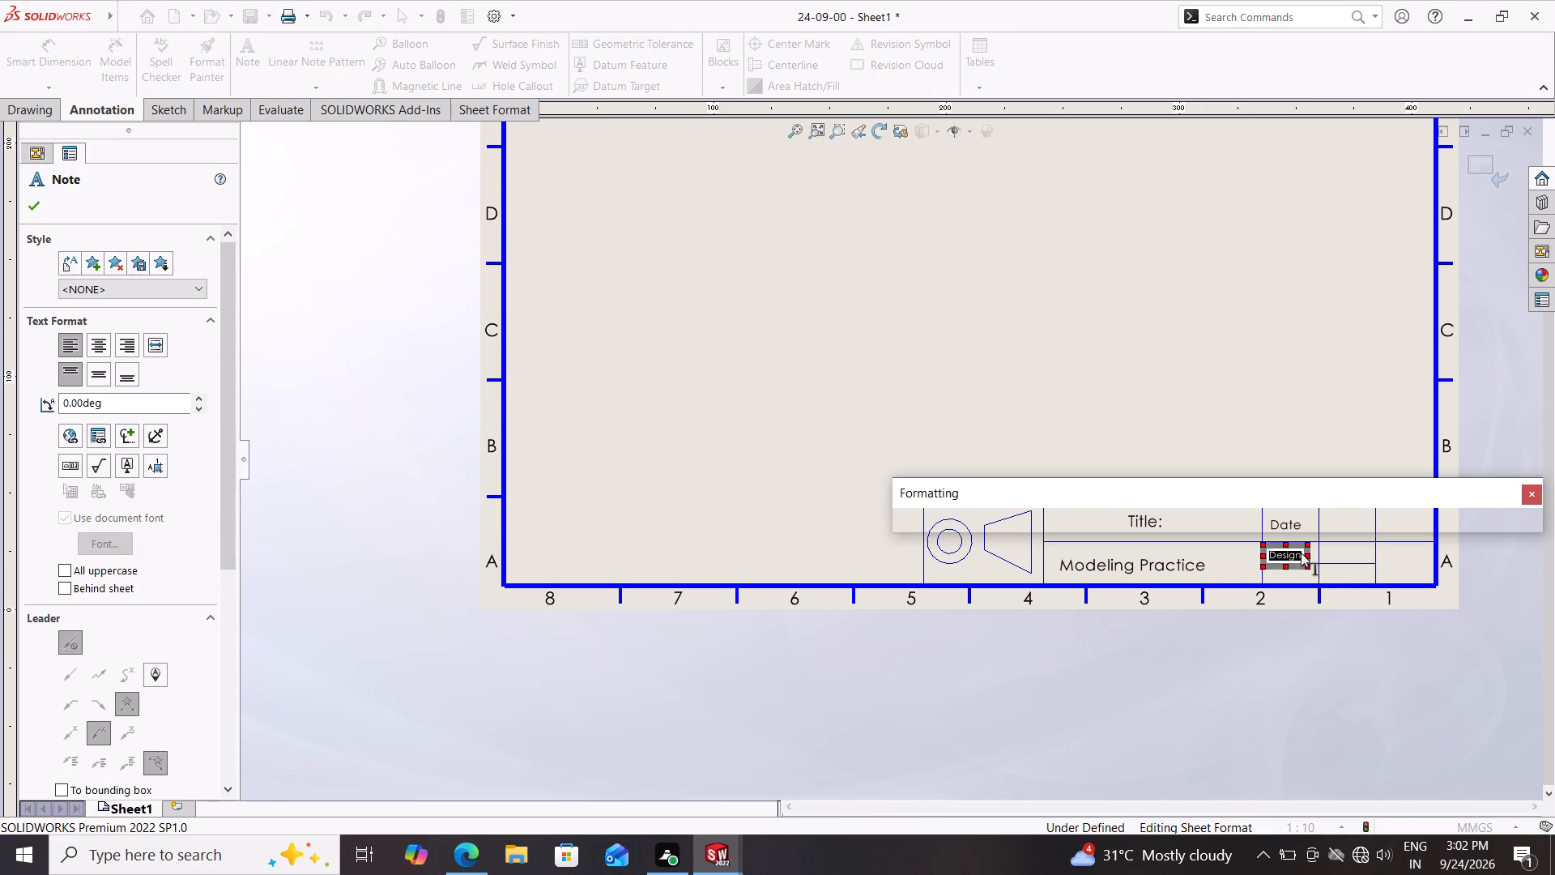
{"action": "left_click", "coordinate": [1123, 519]}
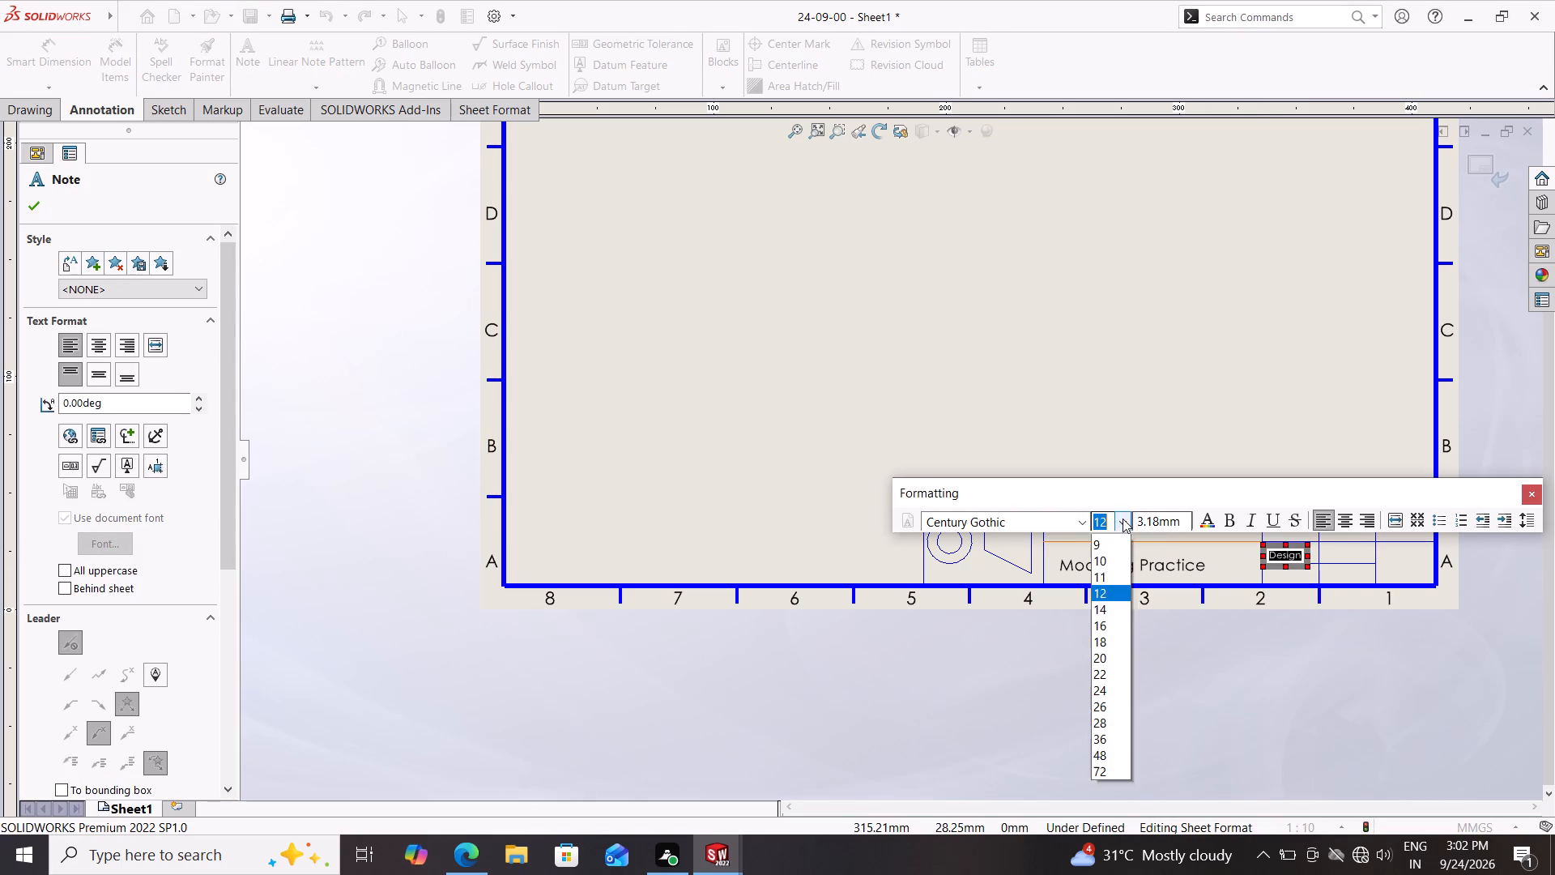
{"action": "left_click", "coordinate": [1104, 638]}
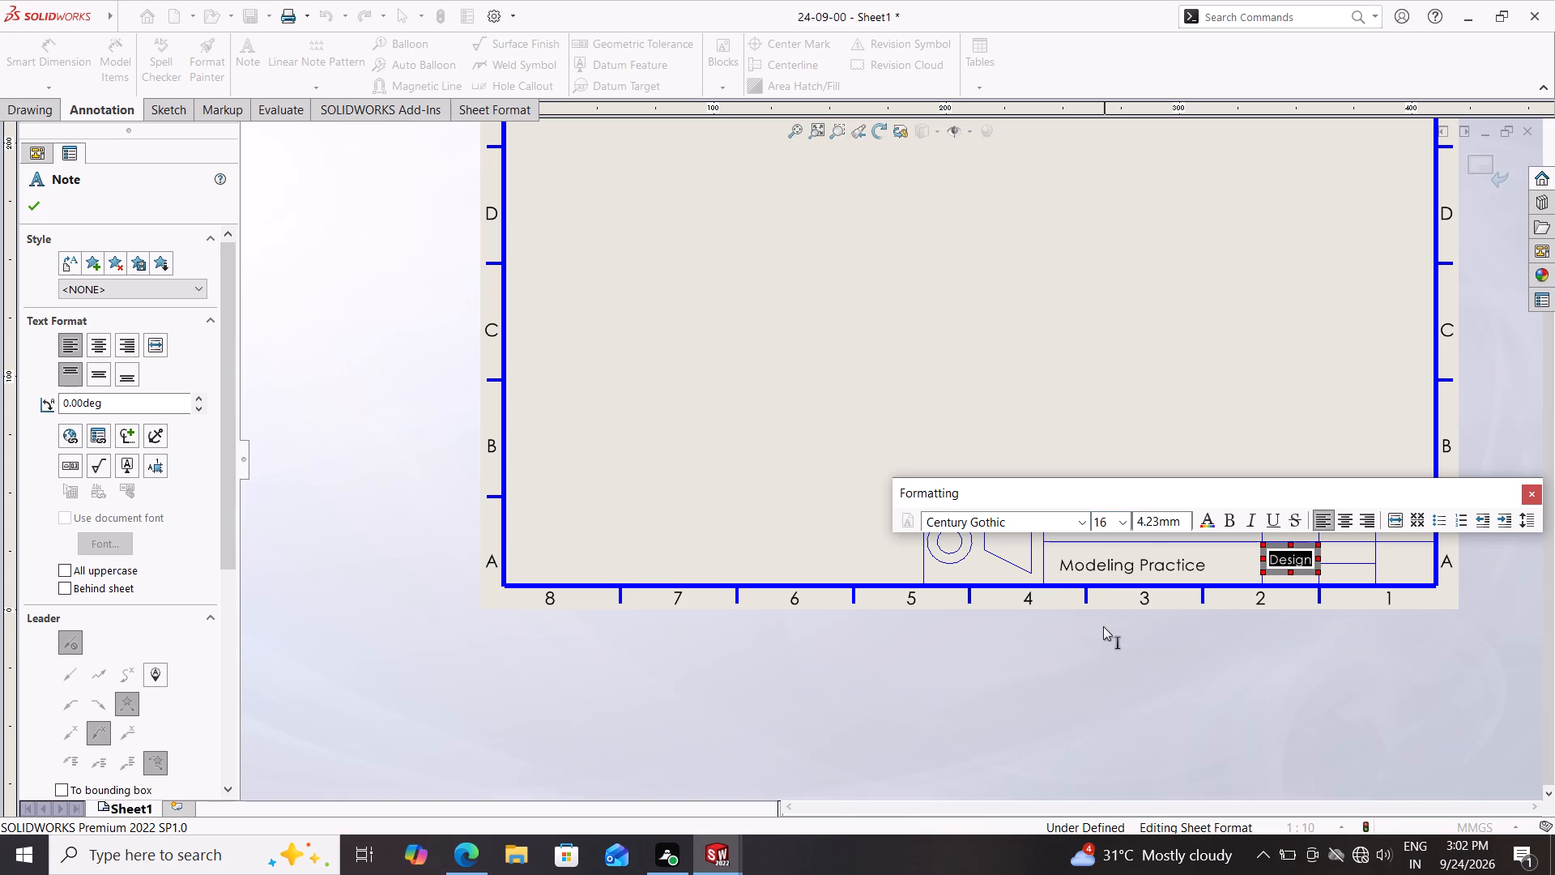
{"action": "key", "text": "Escape"}
{"action": "key", "text": "Escape"}
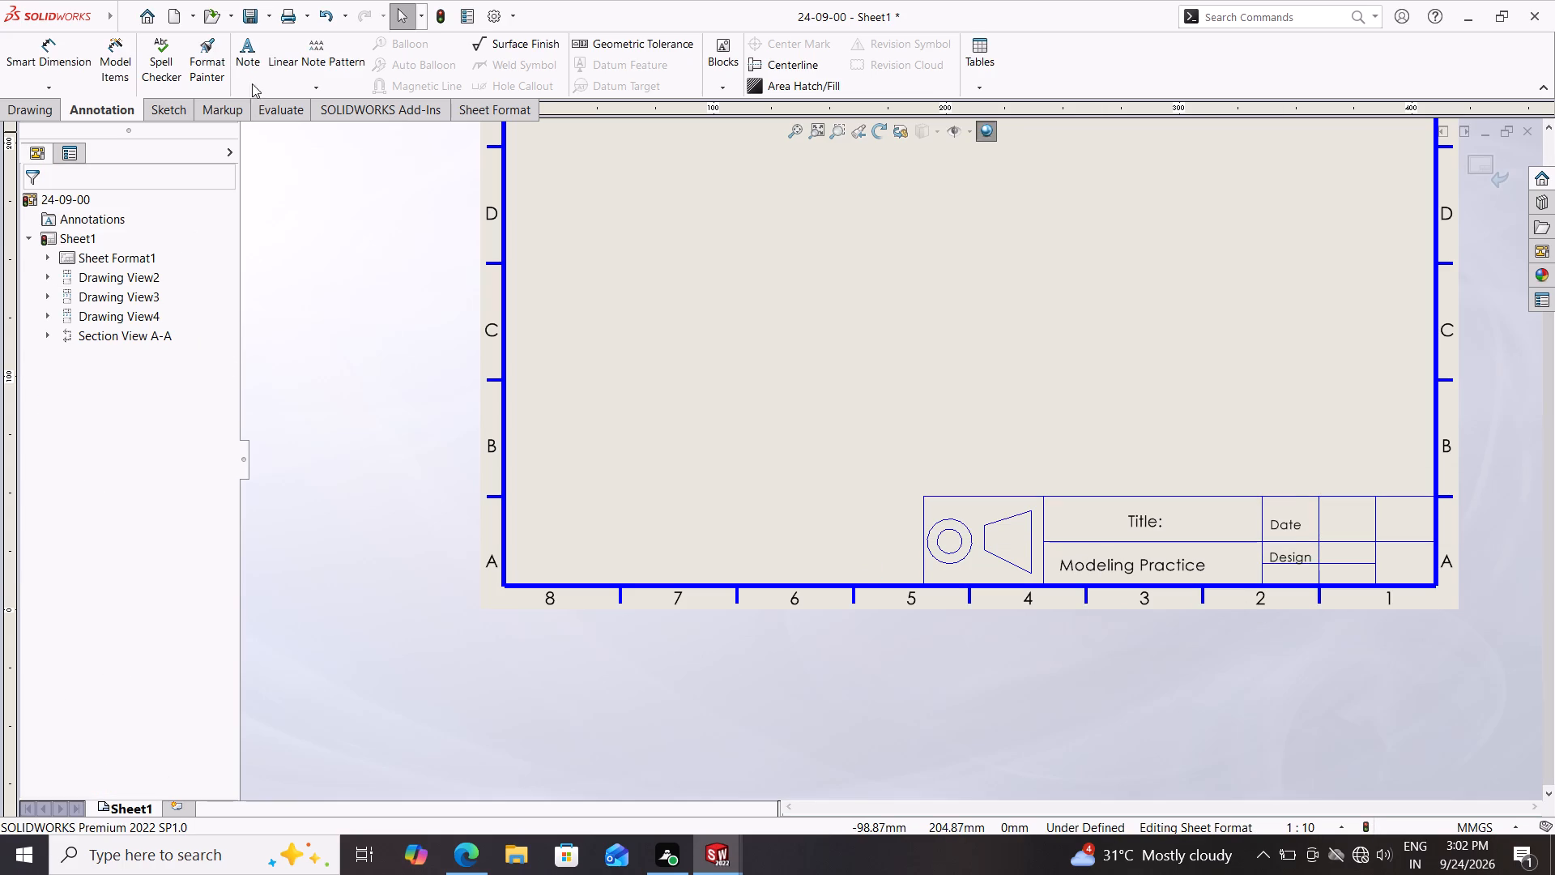
Add a "Check" note at font size 16 in the bottom cell directly below "Design".
{"action": "left_click", "coordinate": [243, 53]}
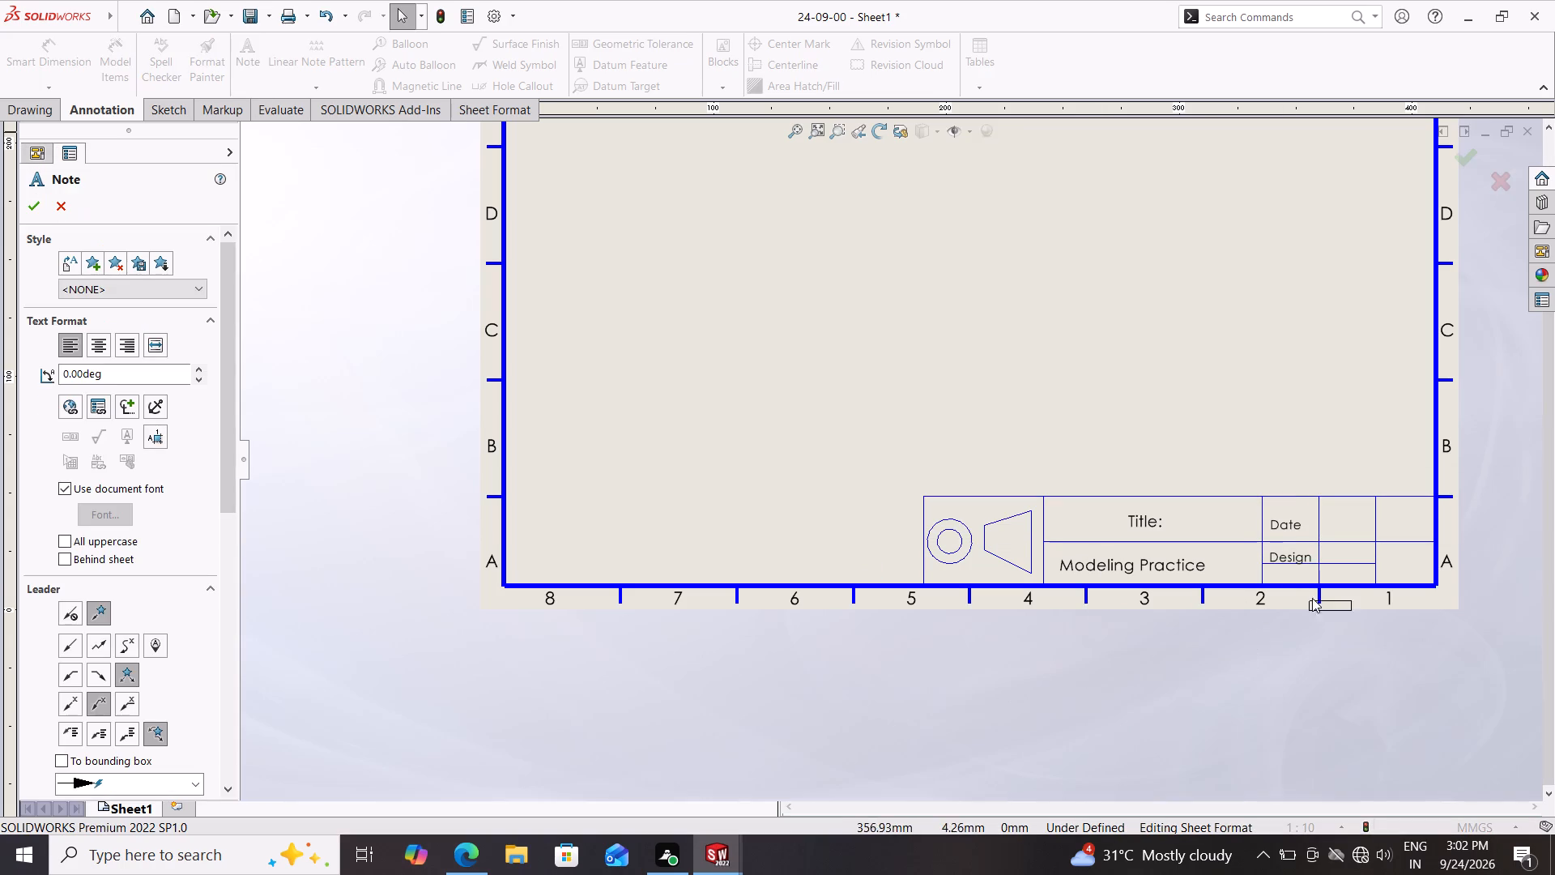
{"action": "left_click", "coordinate": [1269, 574]}
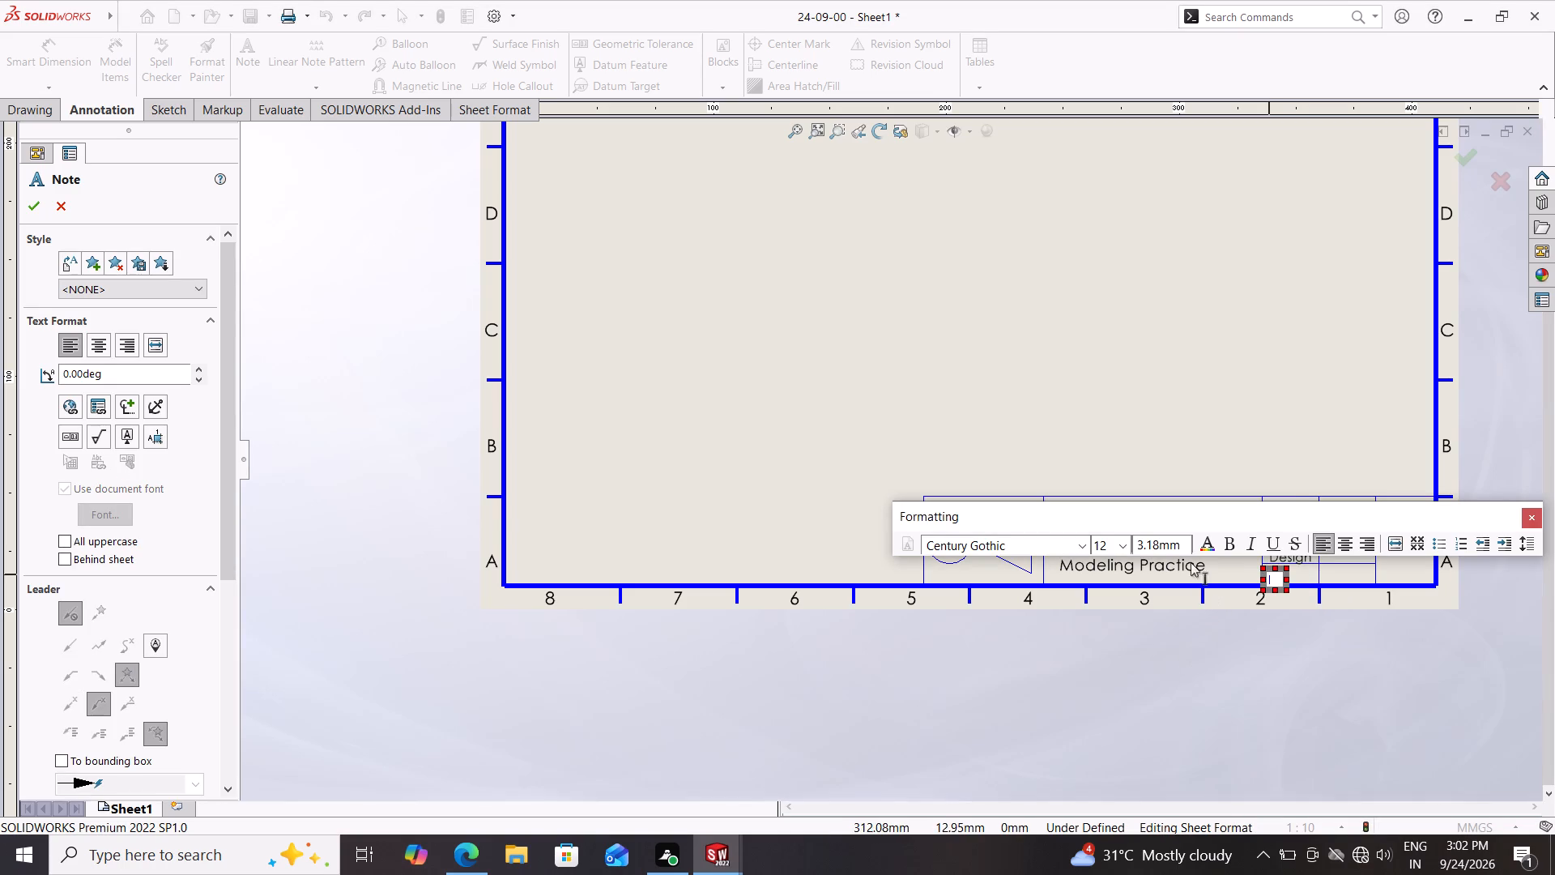
{"action": "left_click", "coordinate": [1121, 544]}
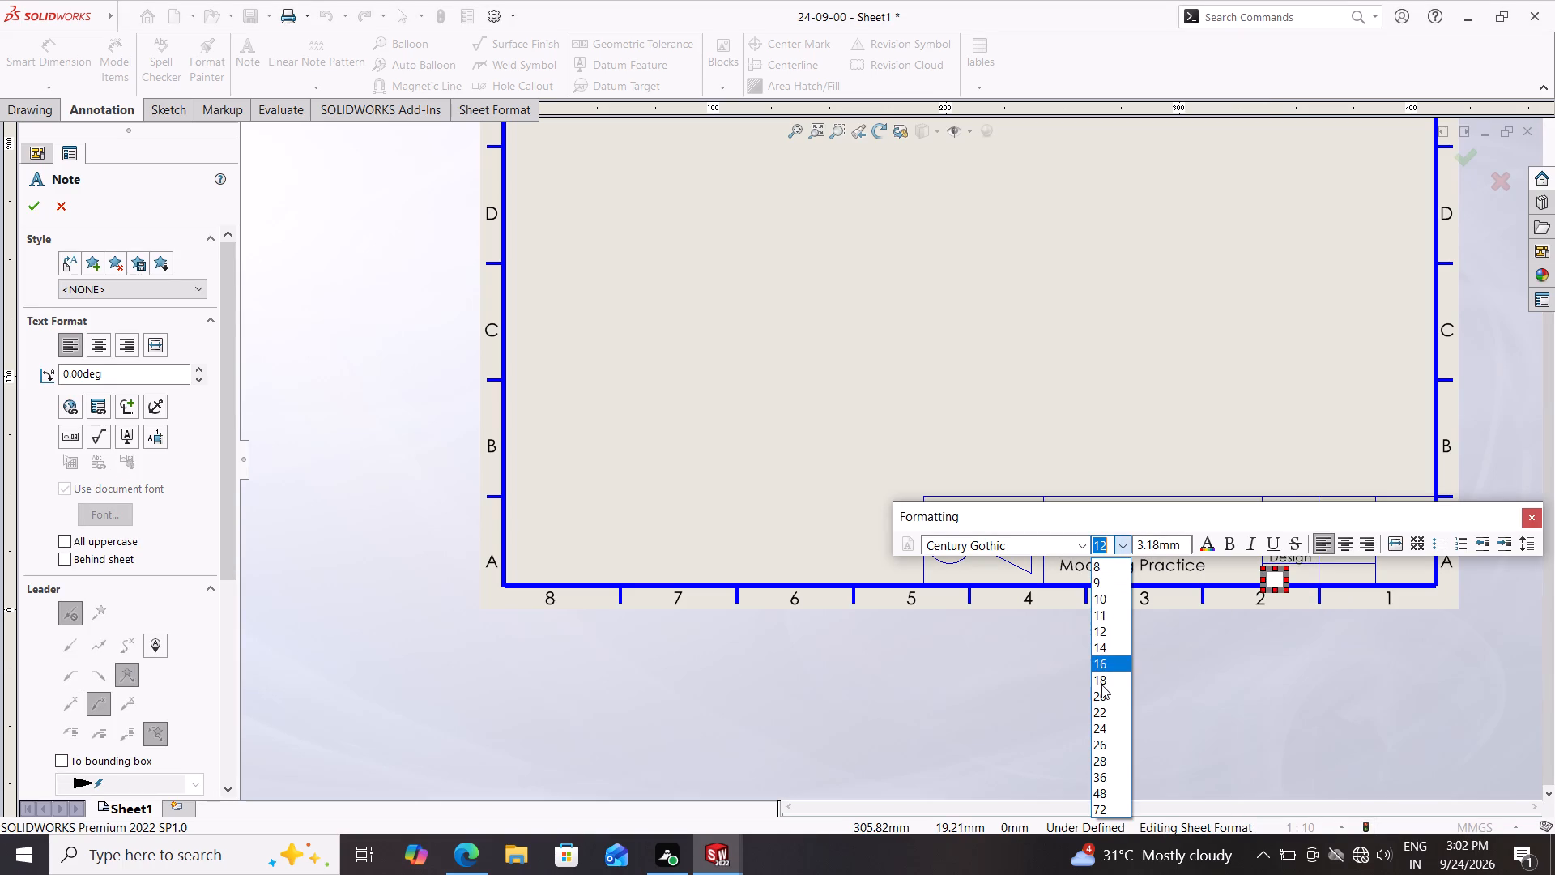
{"action": "left_click", "coordinate": [1101, 668]}
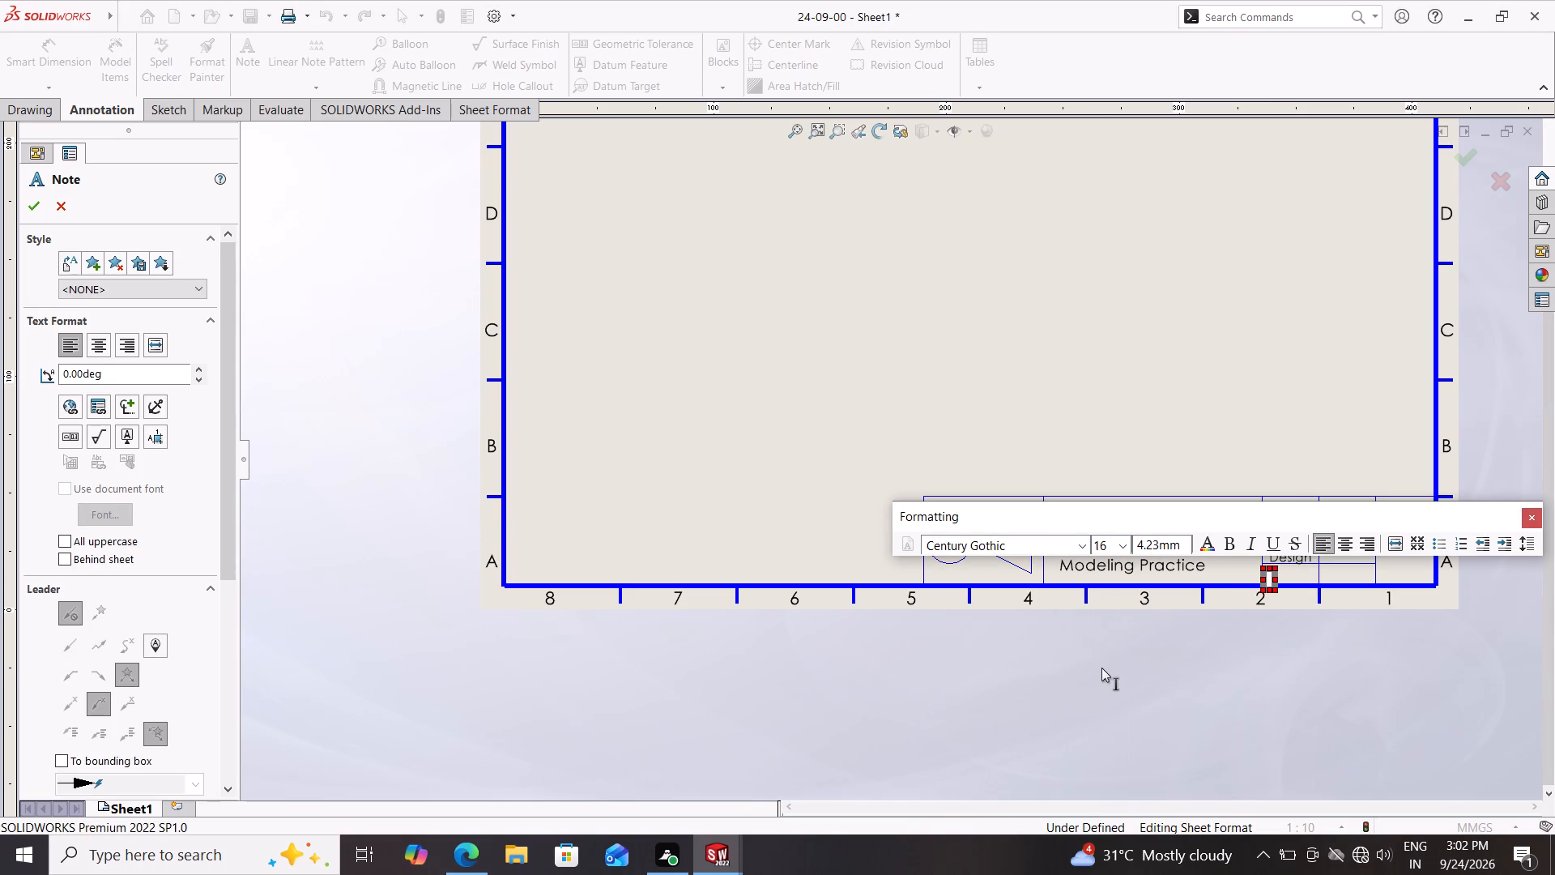
{"action": "key", "text": "shift+c"}
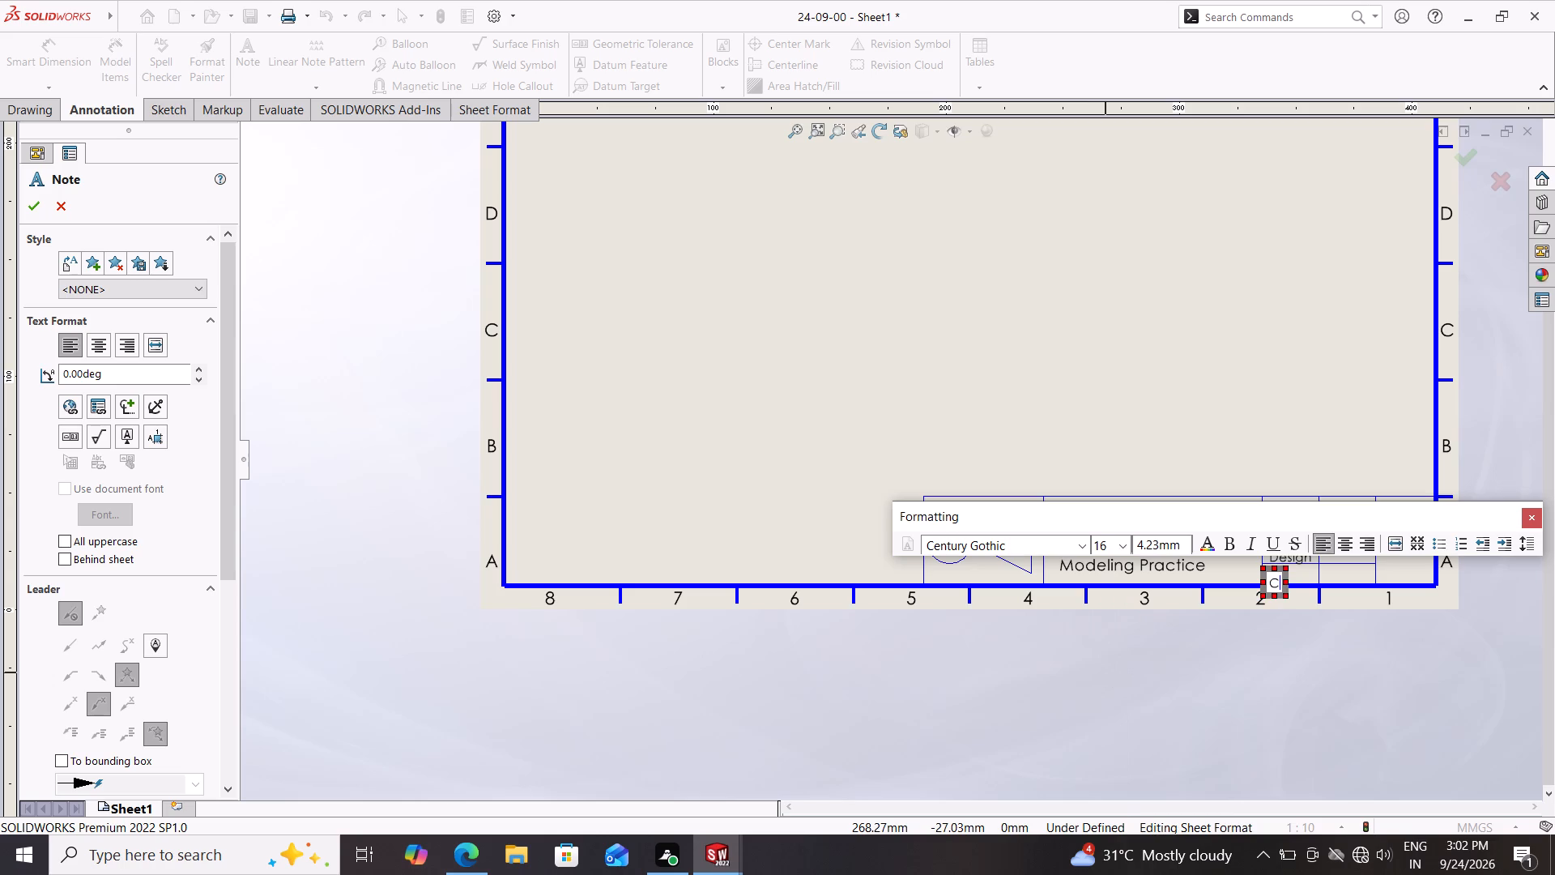
{"action": "type", "text": "hec"}
{"action": "key", "text": "k"}
{"action": "key", "text": "Escape"}
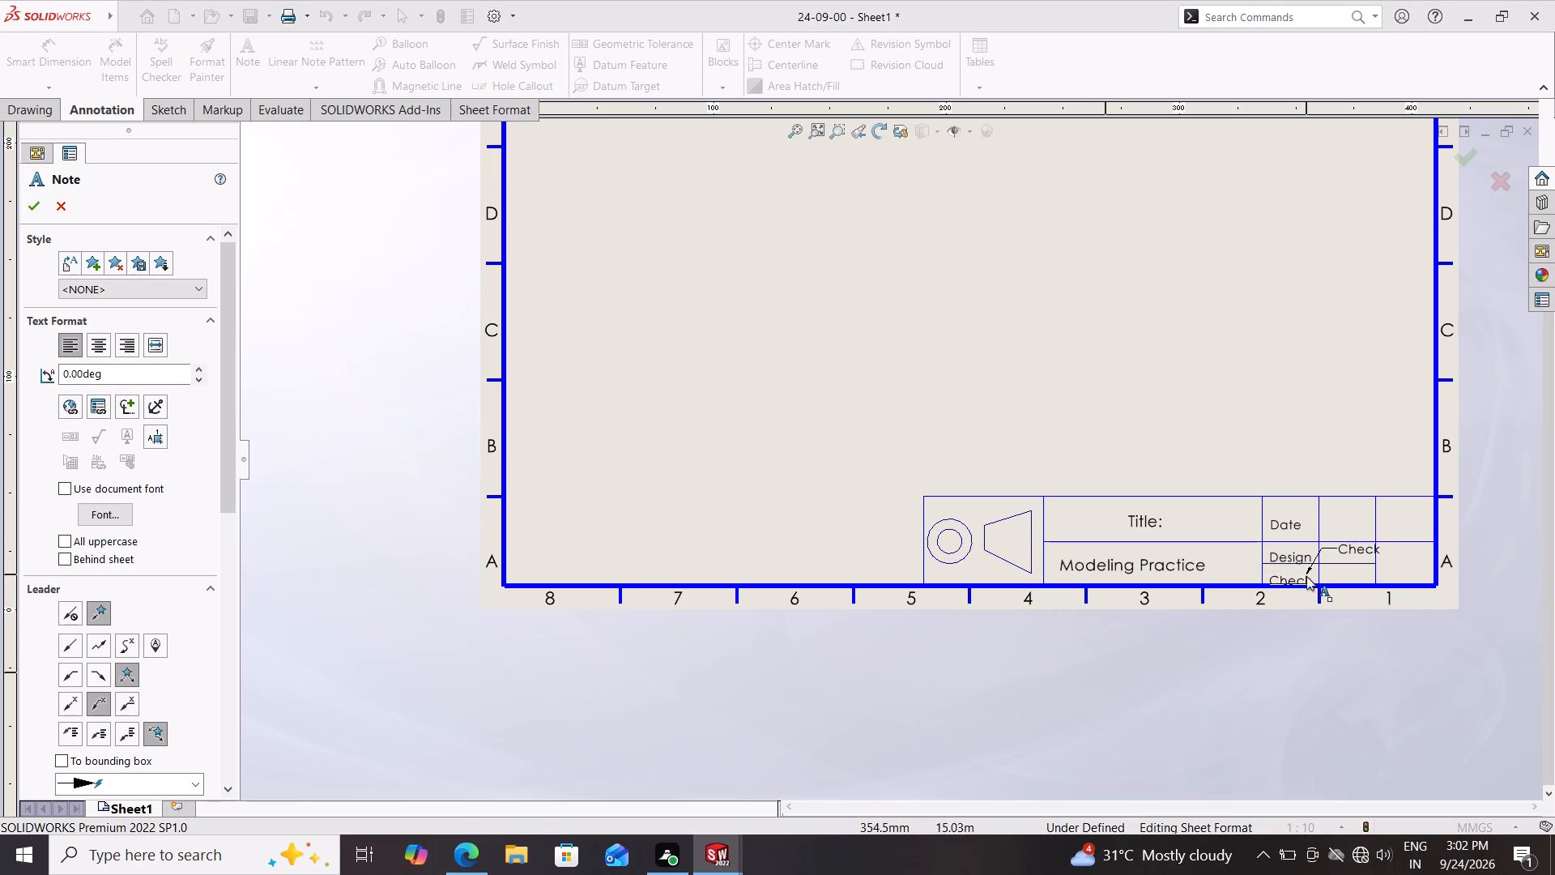
{"action": "key", "text": "Escape"}
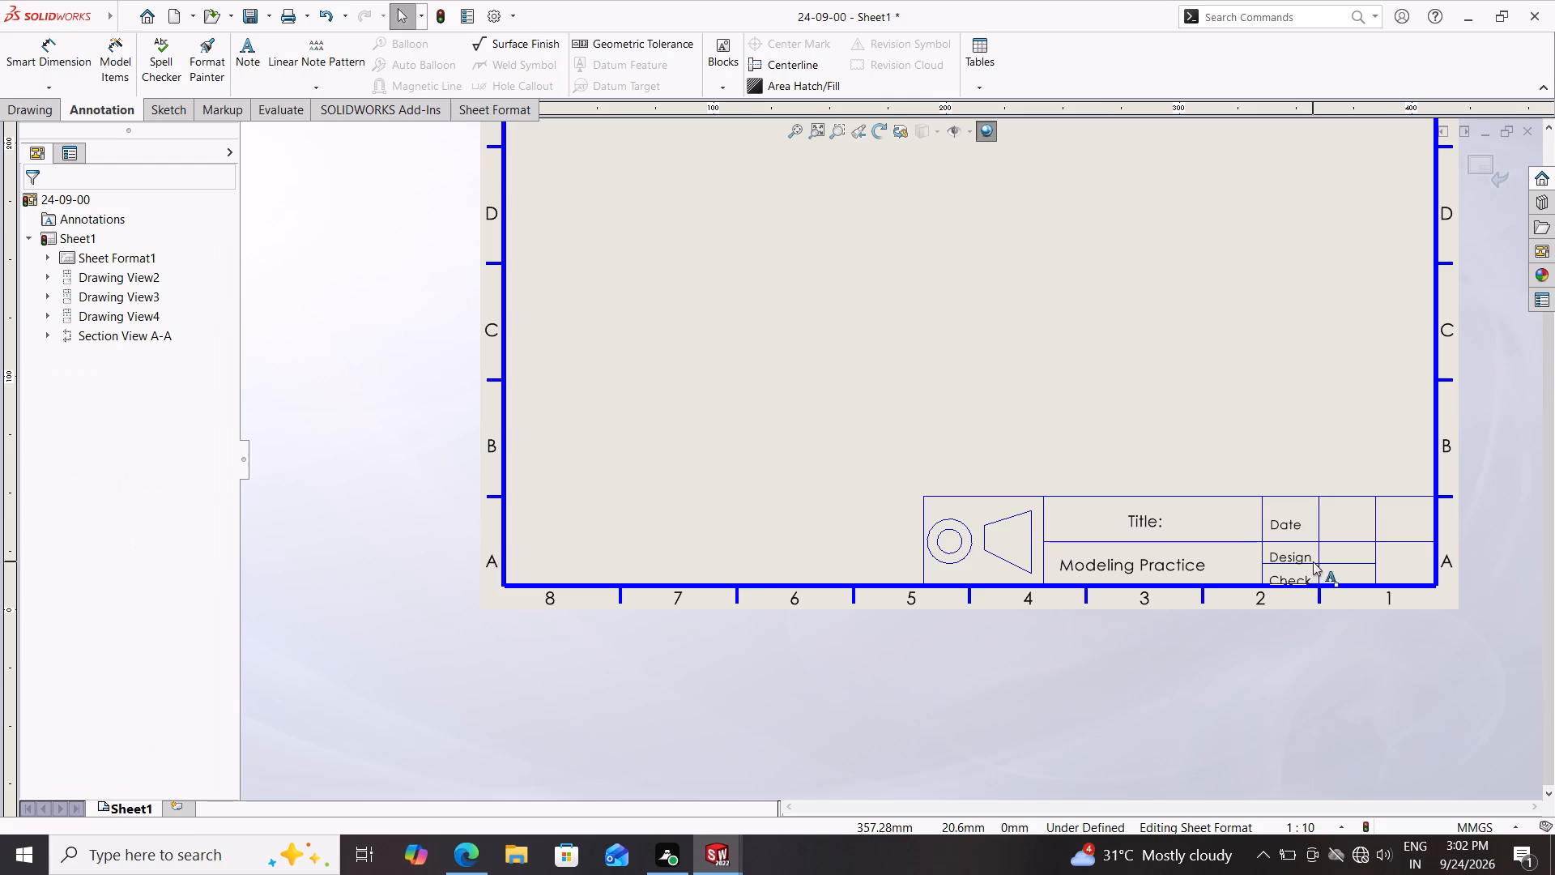
Nudge the "Check" note slightly upward so it sits inside its cell, clear of the border line.
{"action": "scroll", "coordinate": [1313, 561], "scroll_direction": "down", "scroll_amount": 2}
{"action": "scroll", "coordinate": [1276, 553], "scroll_direction": "up", "scroll_amount": 1}
{"action": "scroll", "coordinate": [1276, 553], "scroll_direction": "down", "scroll_amount": 1}
{"action": "left_click", "coordinate": [1172, 547]}
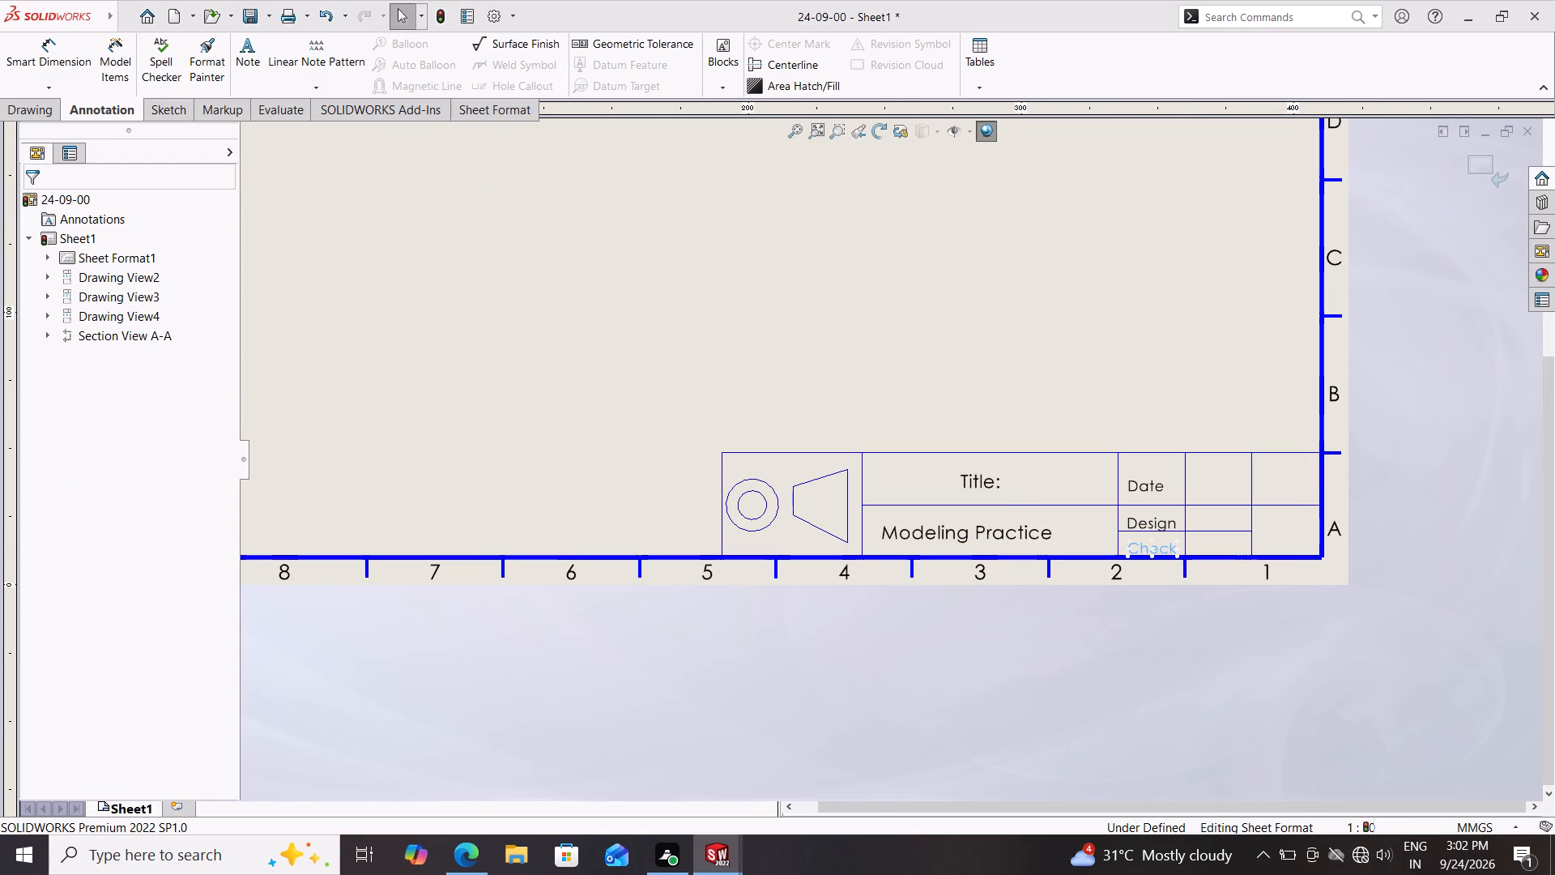
{"action": "key", "text": "Escape"}
{"action": "key", "text": "Escape"}
{"action": "key", "text": "Escape"}
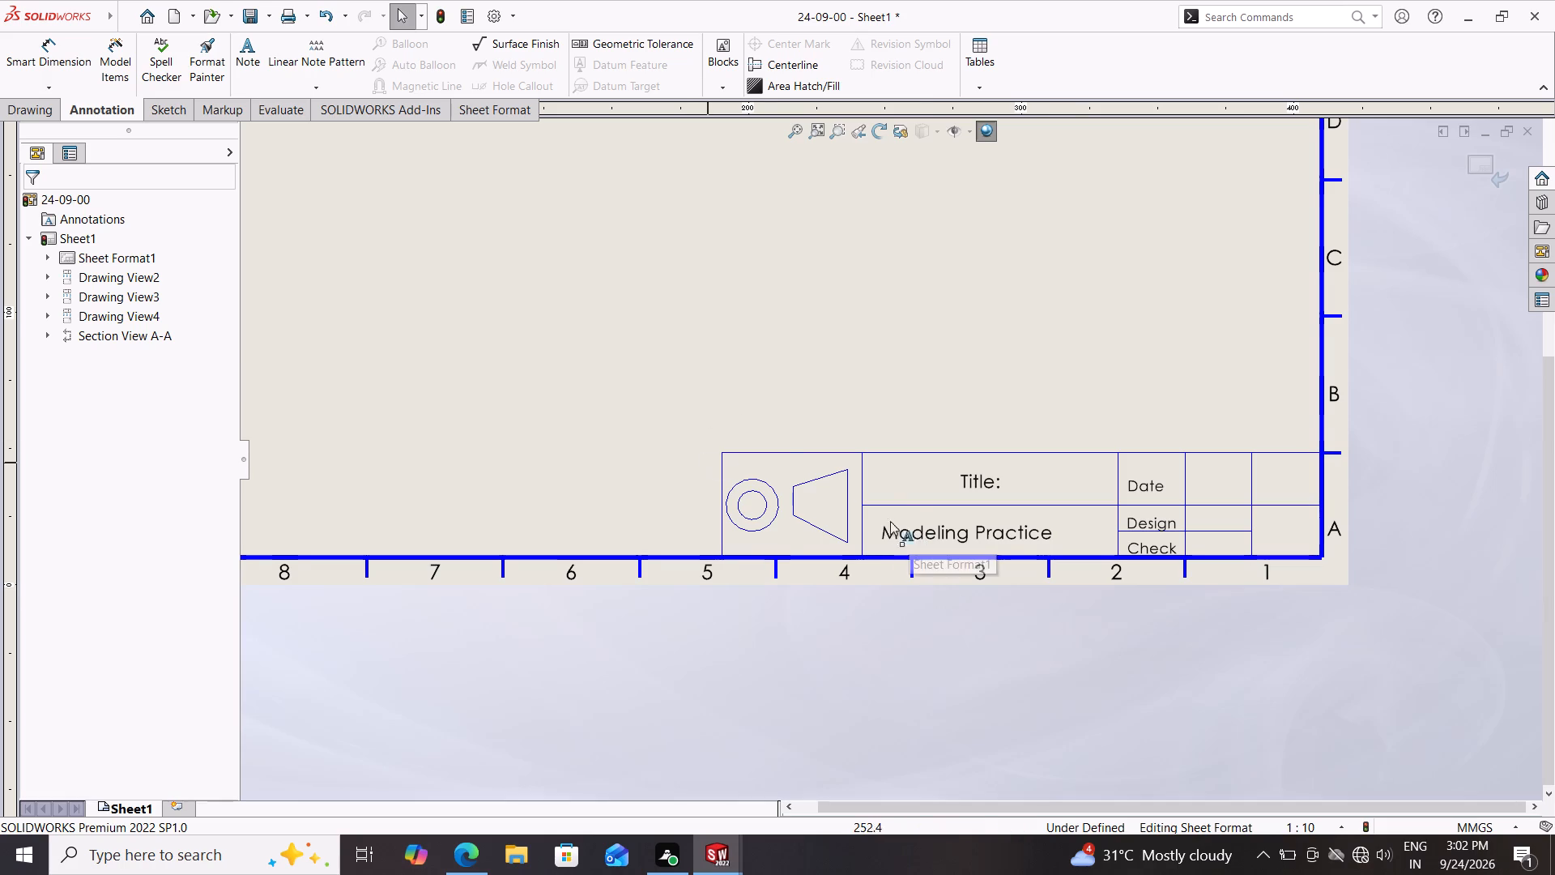
Add an "Approve" note at font size 16 in the title block's upper corner cell against the sheet border.
{"action": "scroll", "coordinate": [750, 508], "scroll_direction": "down", "scroll_amount": 2}
{"action": "scroll", "coordinate": [752, 508], "scroll_direction": "up", "scroll_amount": 6}
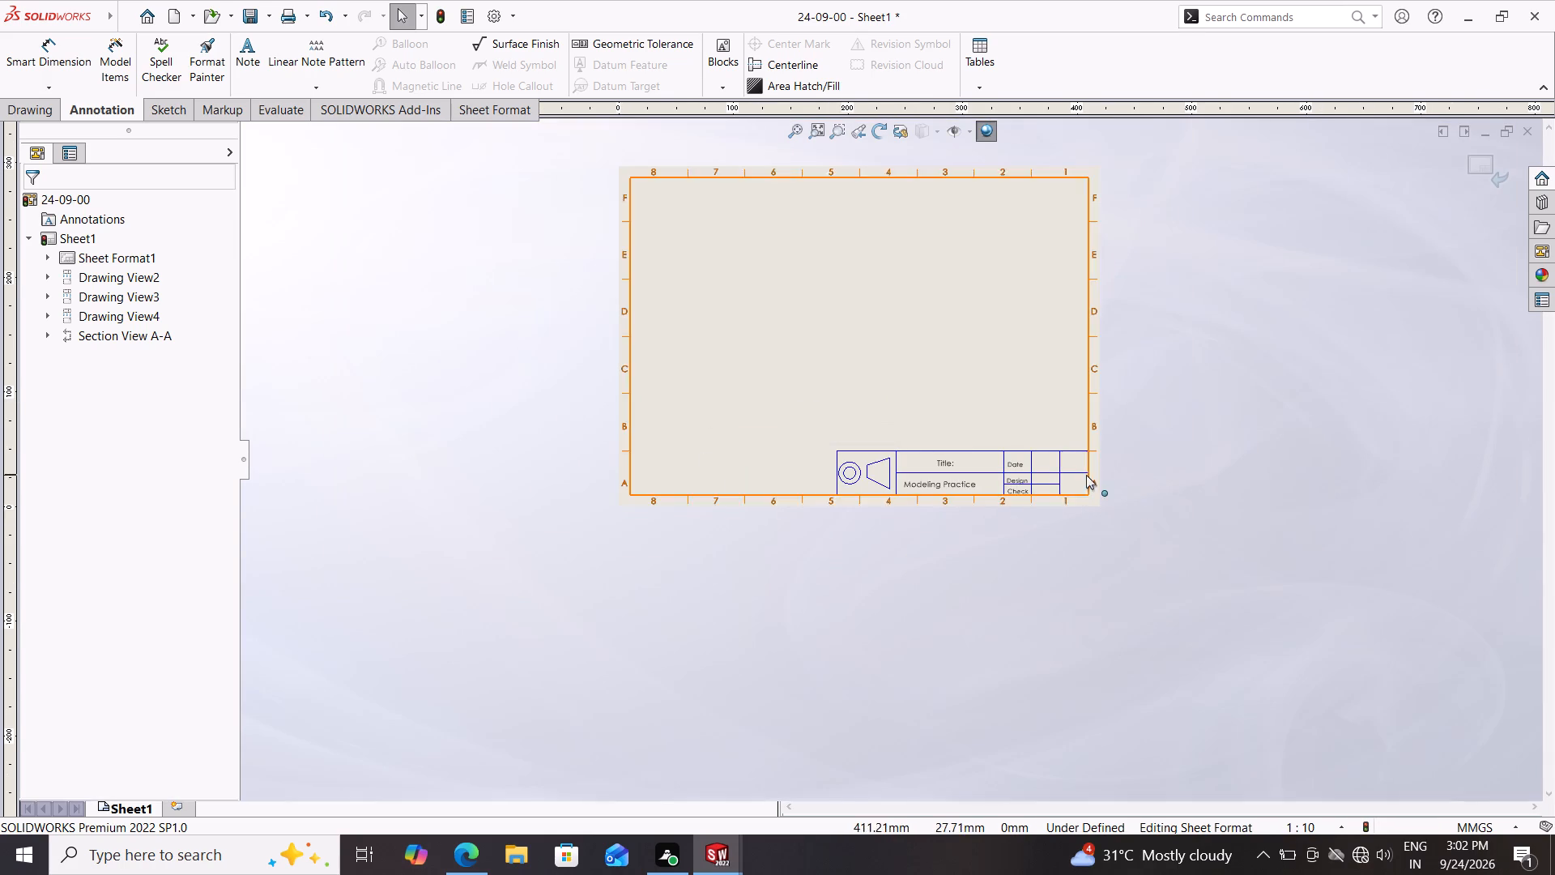
{"action": "scroll", "coordinate": [1072, 472], "scroll_direction": "down", "scroll_amount": 2}
{"action": "scroll", "coordinate": [1072, 472], "scroll_direction": "up", "scroll_amount": 1}
{"action": "scroll", "coordinate": [1072, 472], "scroll_direction": "down", "scroll_amount": 5}
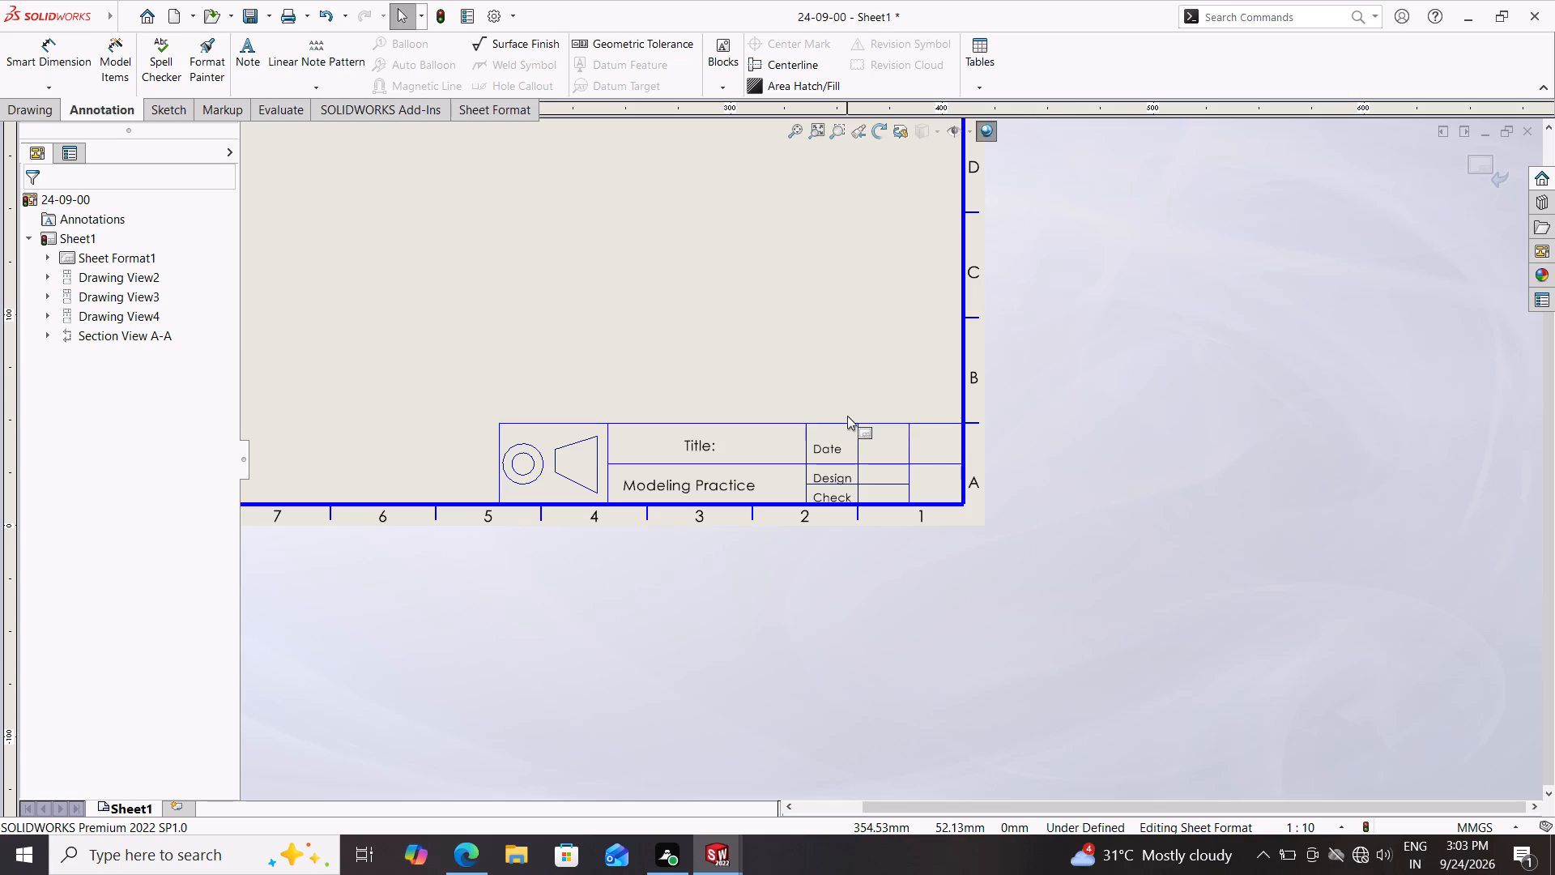
{"action": "left_click", "coordinate": [242, 41]}
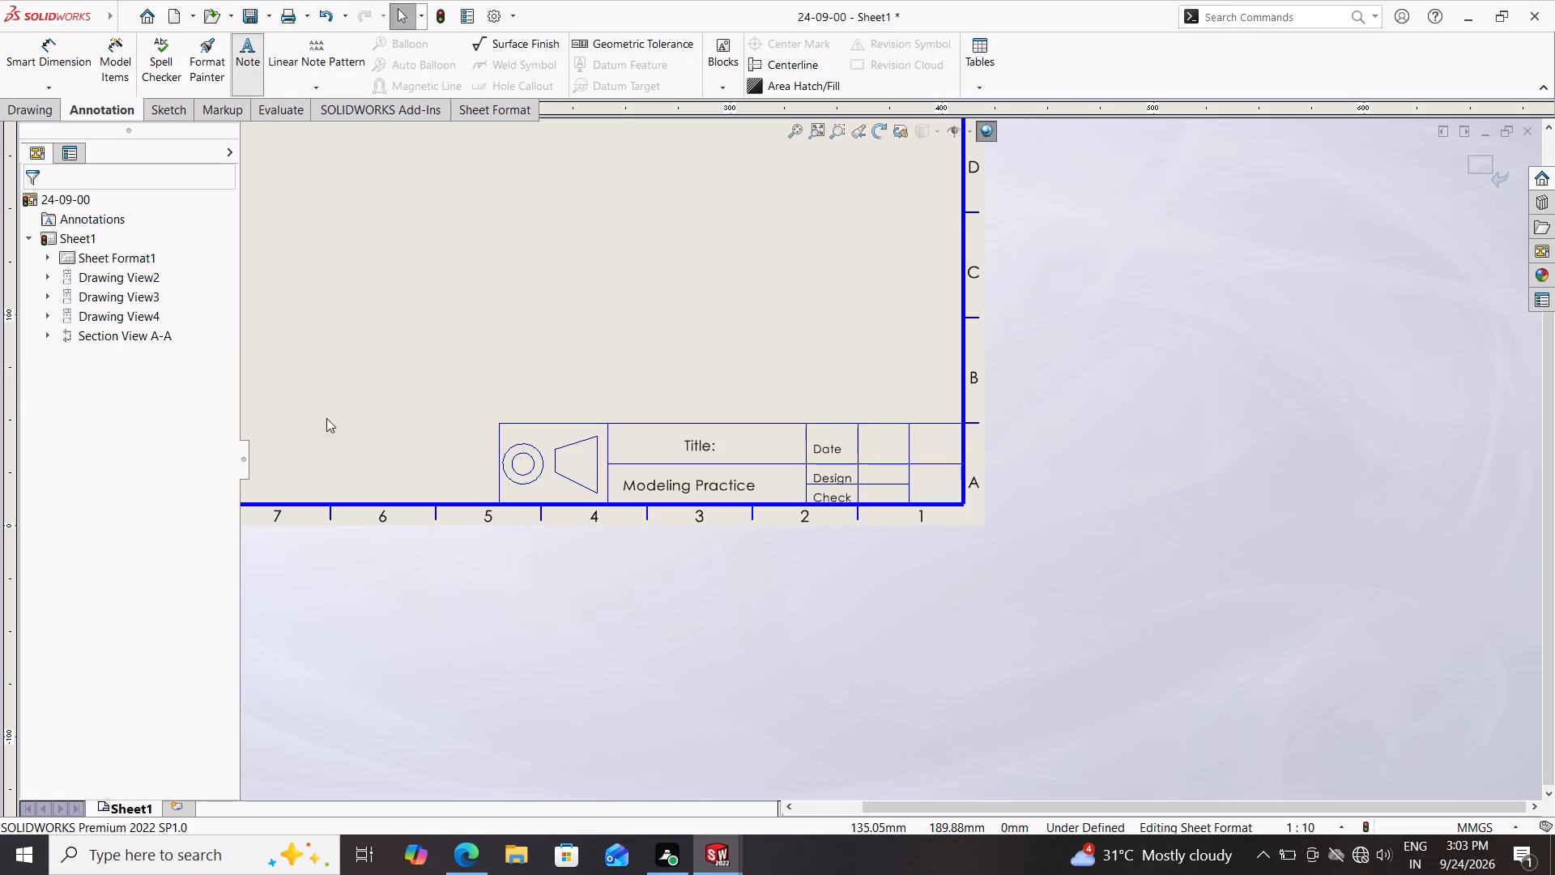
{"action": "left_click", "coordinate": [916, 442]}
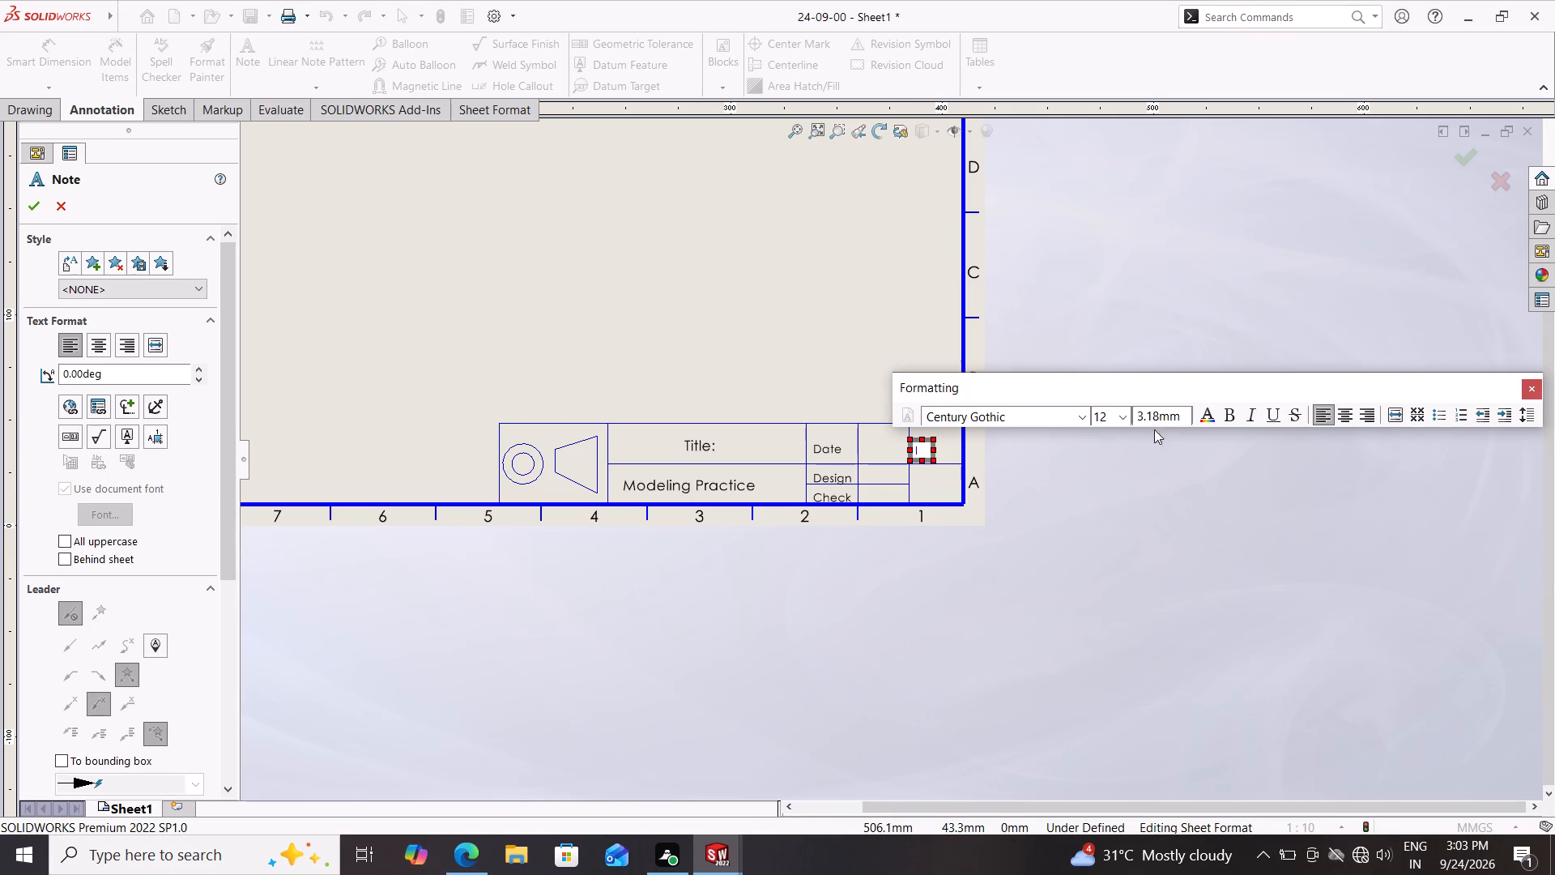
{"action": "left_click", "coordinate": [1125, 414]}
{"action": "left_click", "coordinate": [1116, 535]}
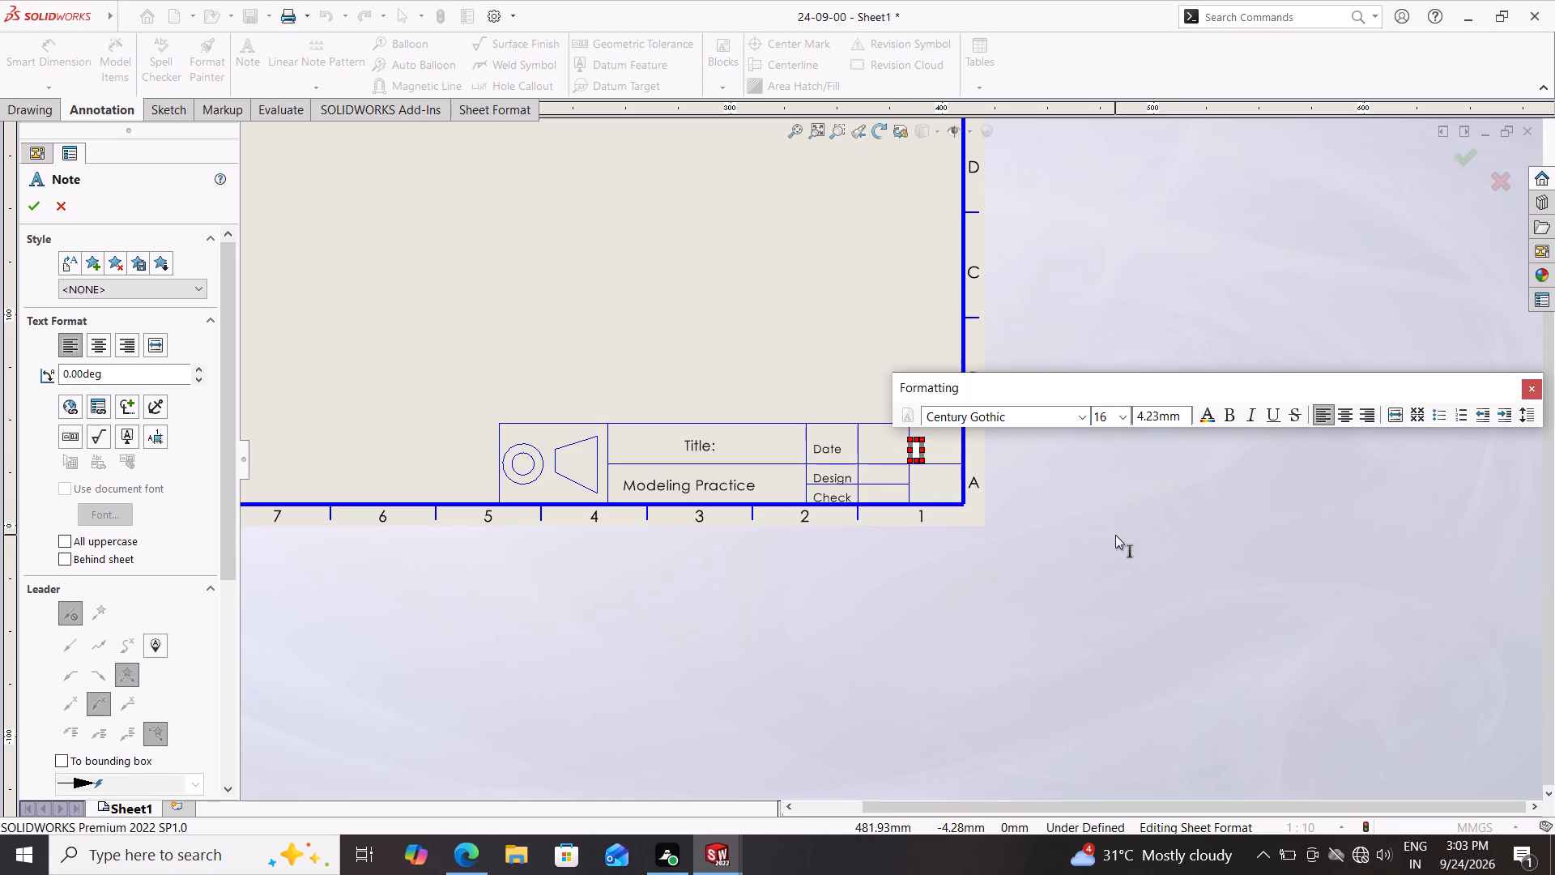
{"action": "key", "text": "shift+a"}
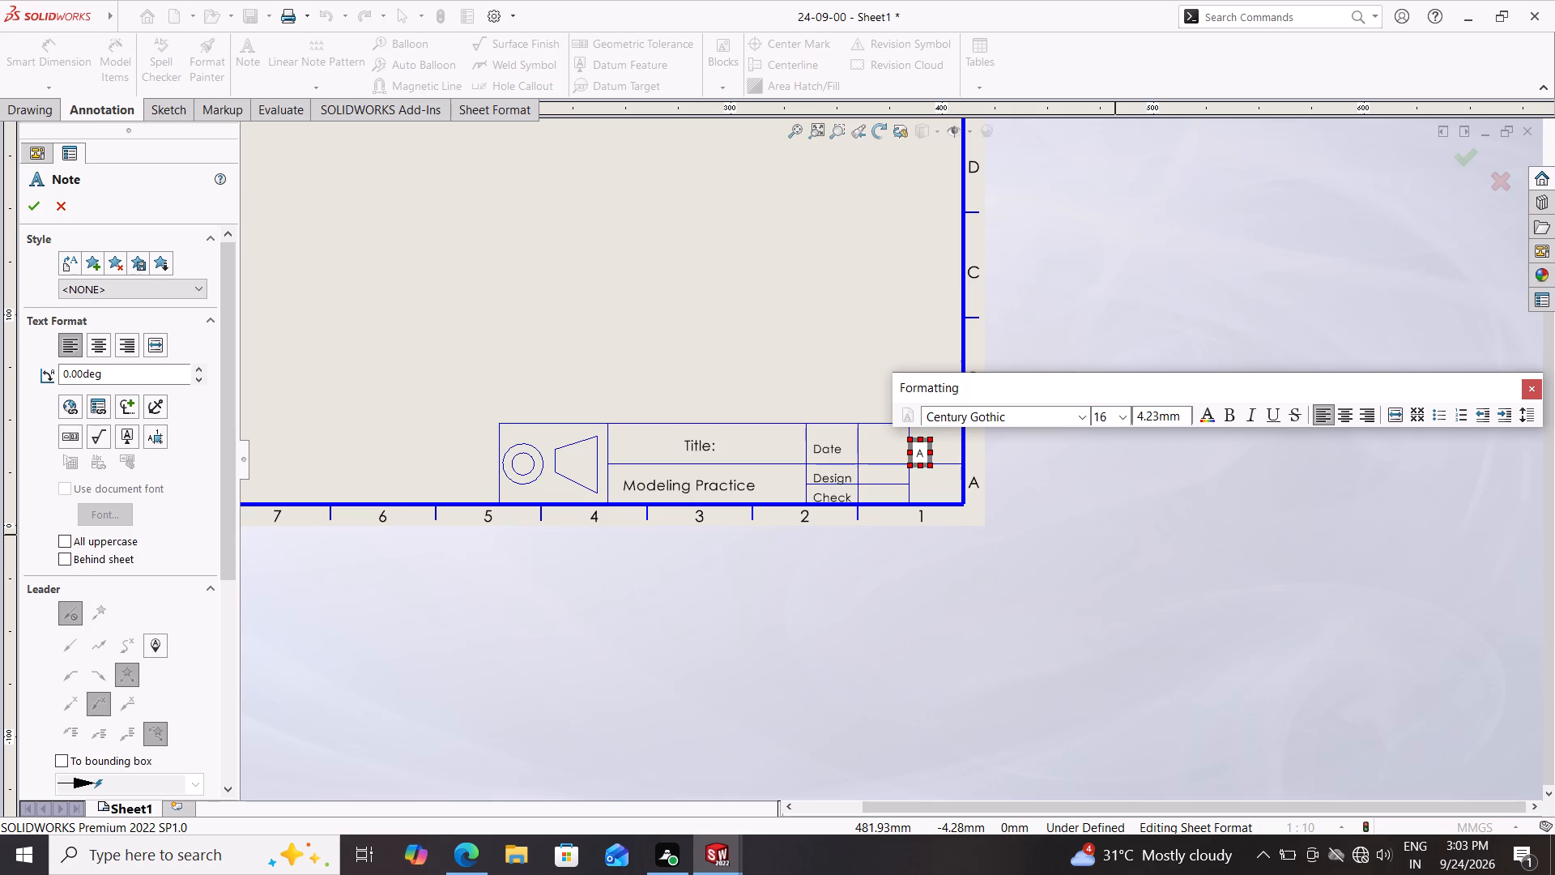
{"action": "key", "text": "p"}
{"action": "key", "text": "p"}
{"action": "type", "text": "rove"}
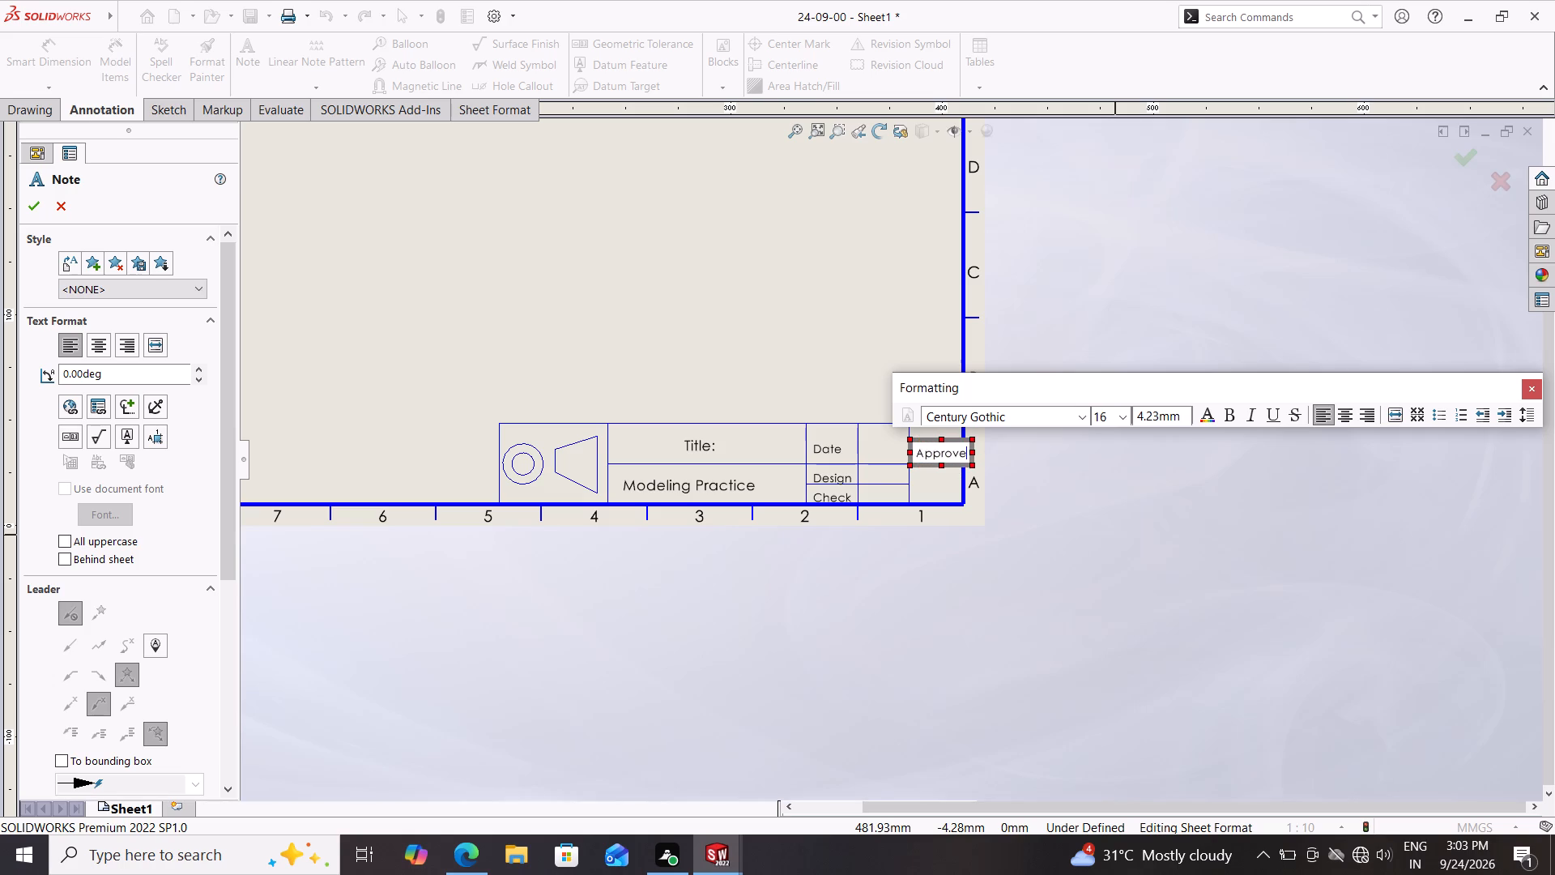
{"action": "key", "text": "Escape"}
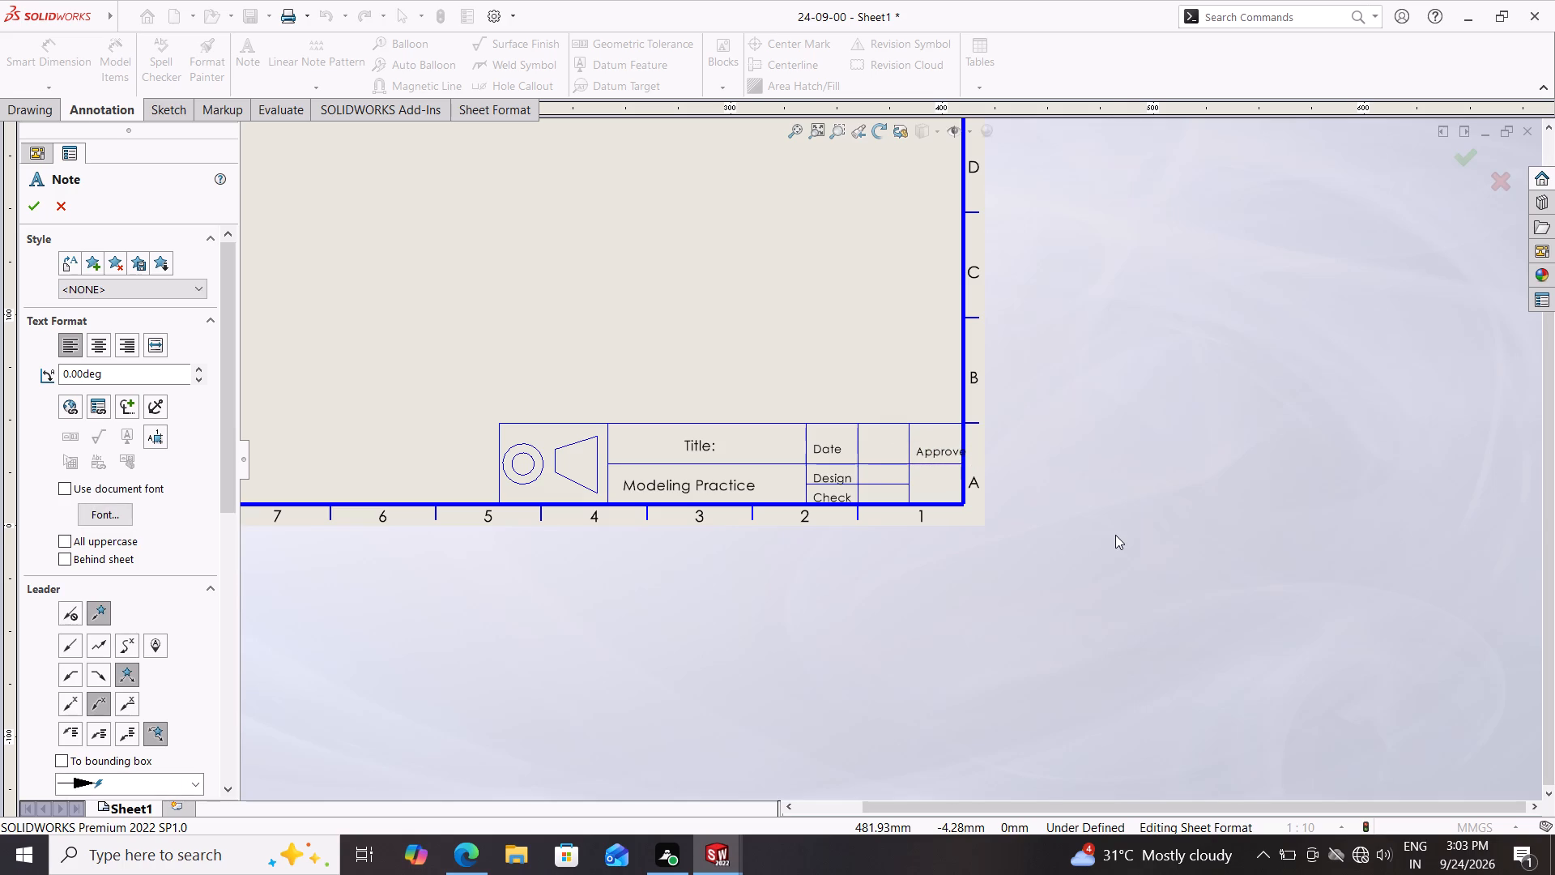
{"action": "key", "text": "Escape"}
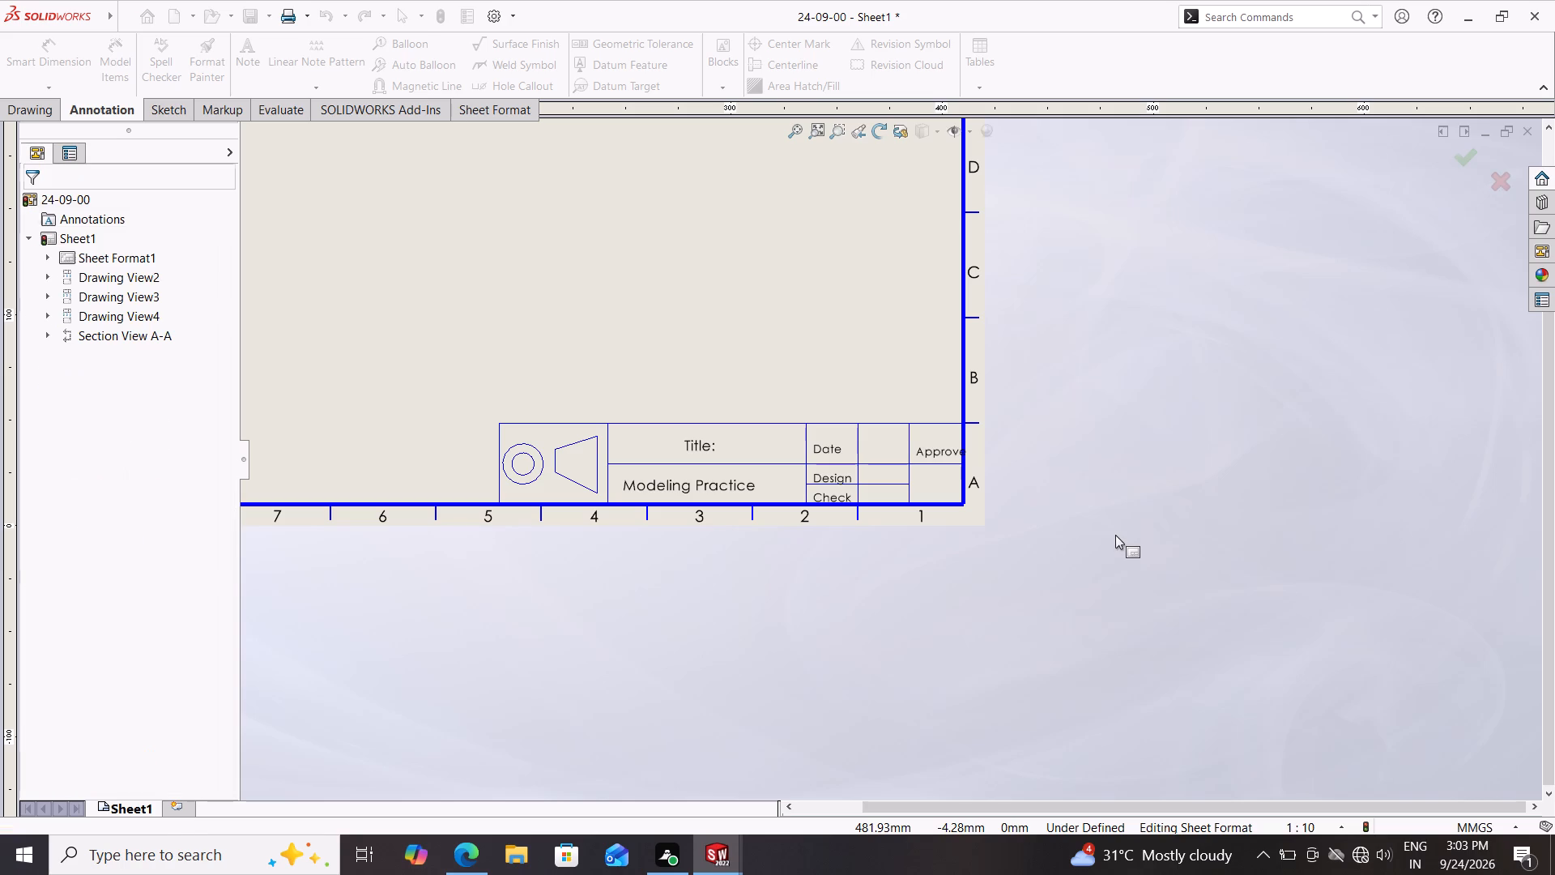
{"action": "key", "text": "Escape"}
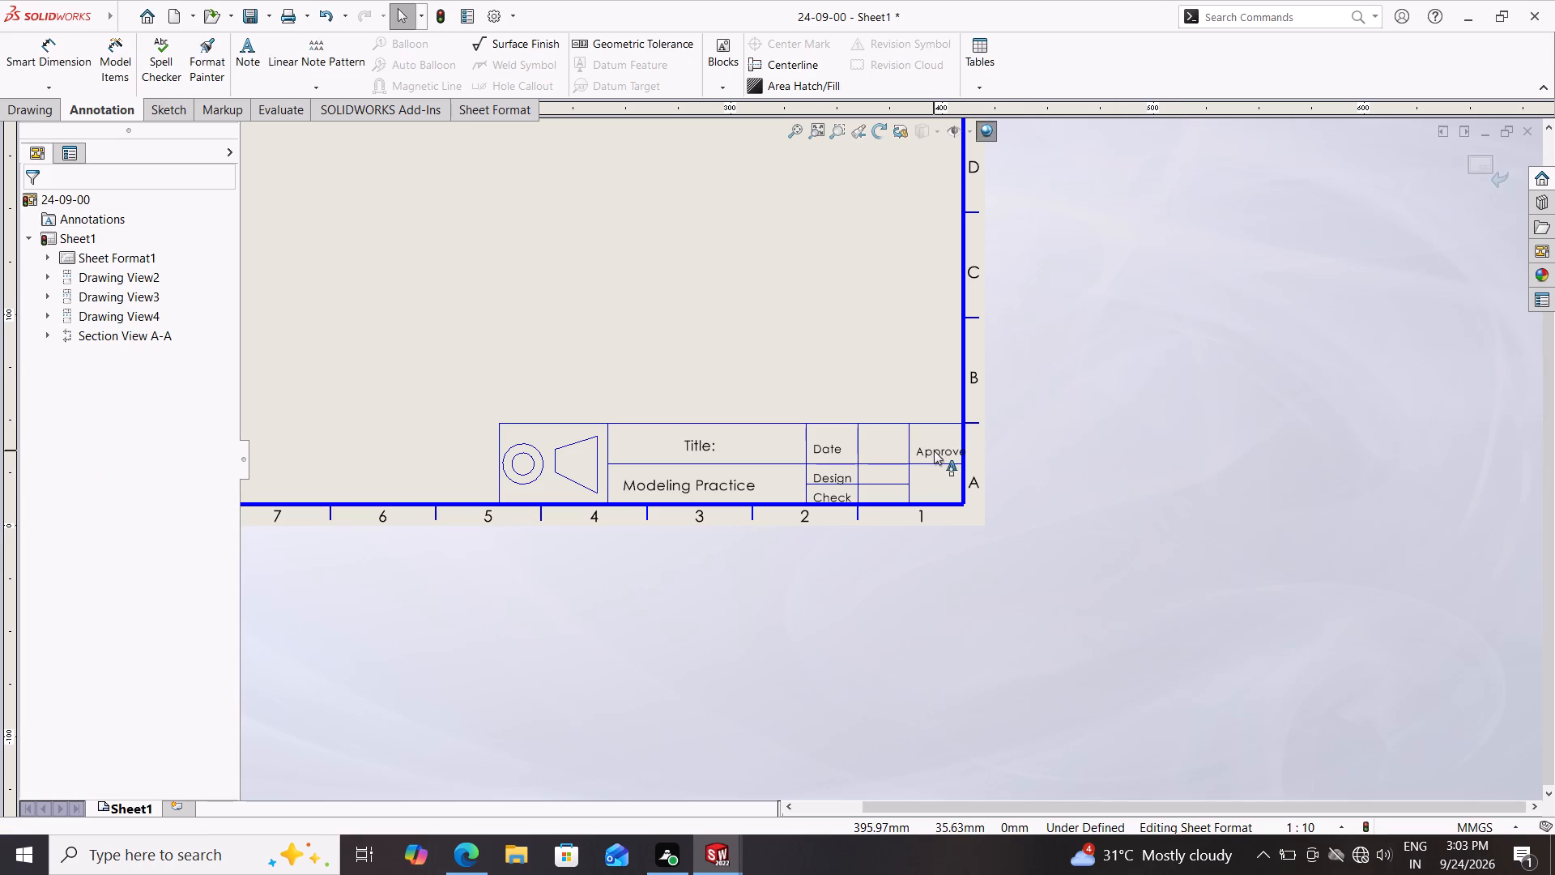
Shift the "Approve" note slightly away from the sheet border so it fits within its cell.
{"action": "left_click", "coordinate": [934, 450]}
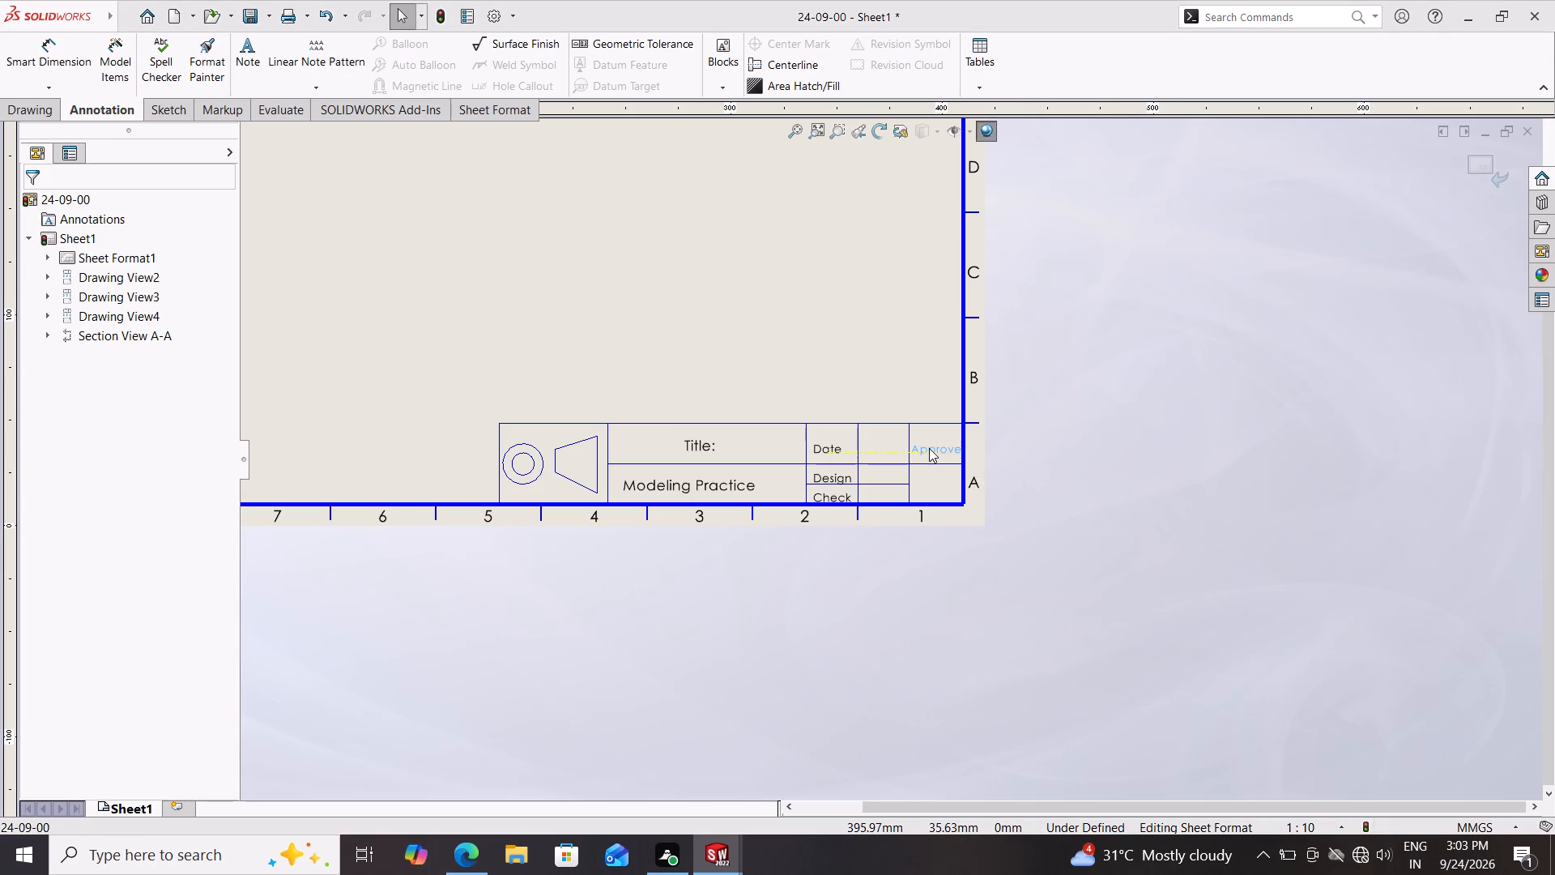
{"action": "key", "text": "Escape"}
{"action": "key", "text": "Escape"}
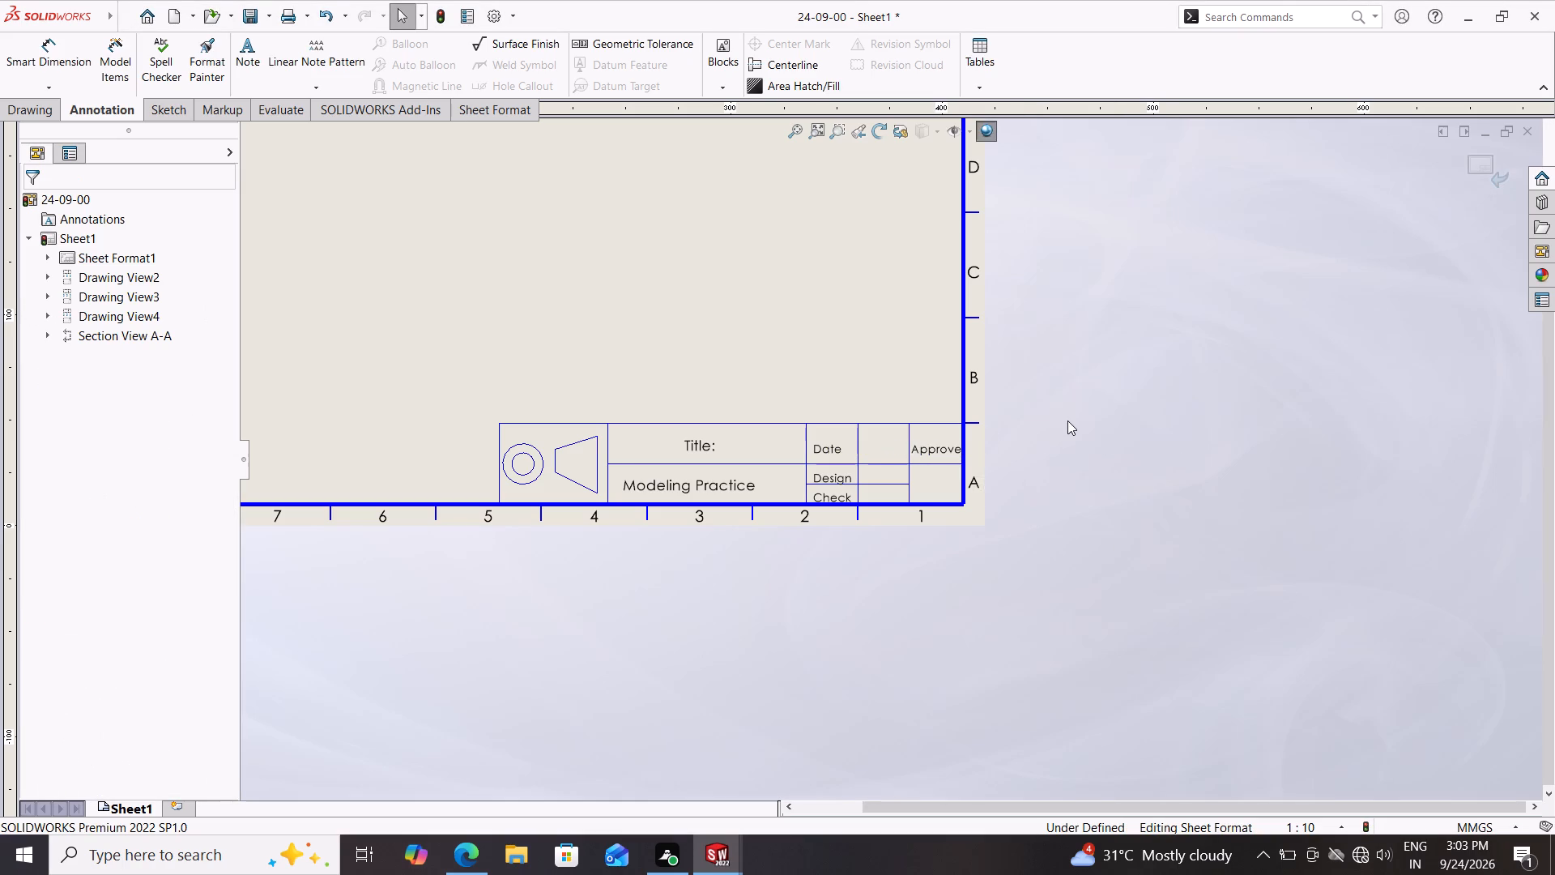
{"action": "key", "text": "Escape"}
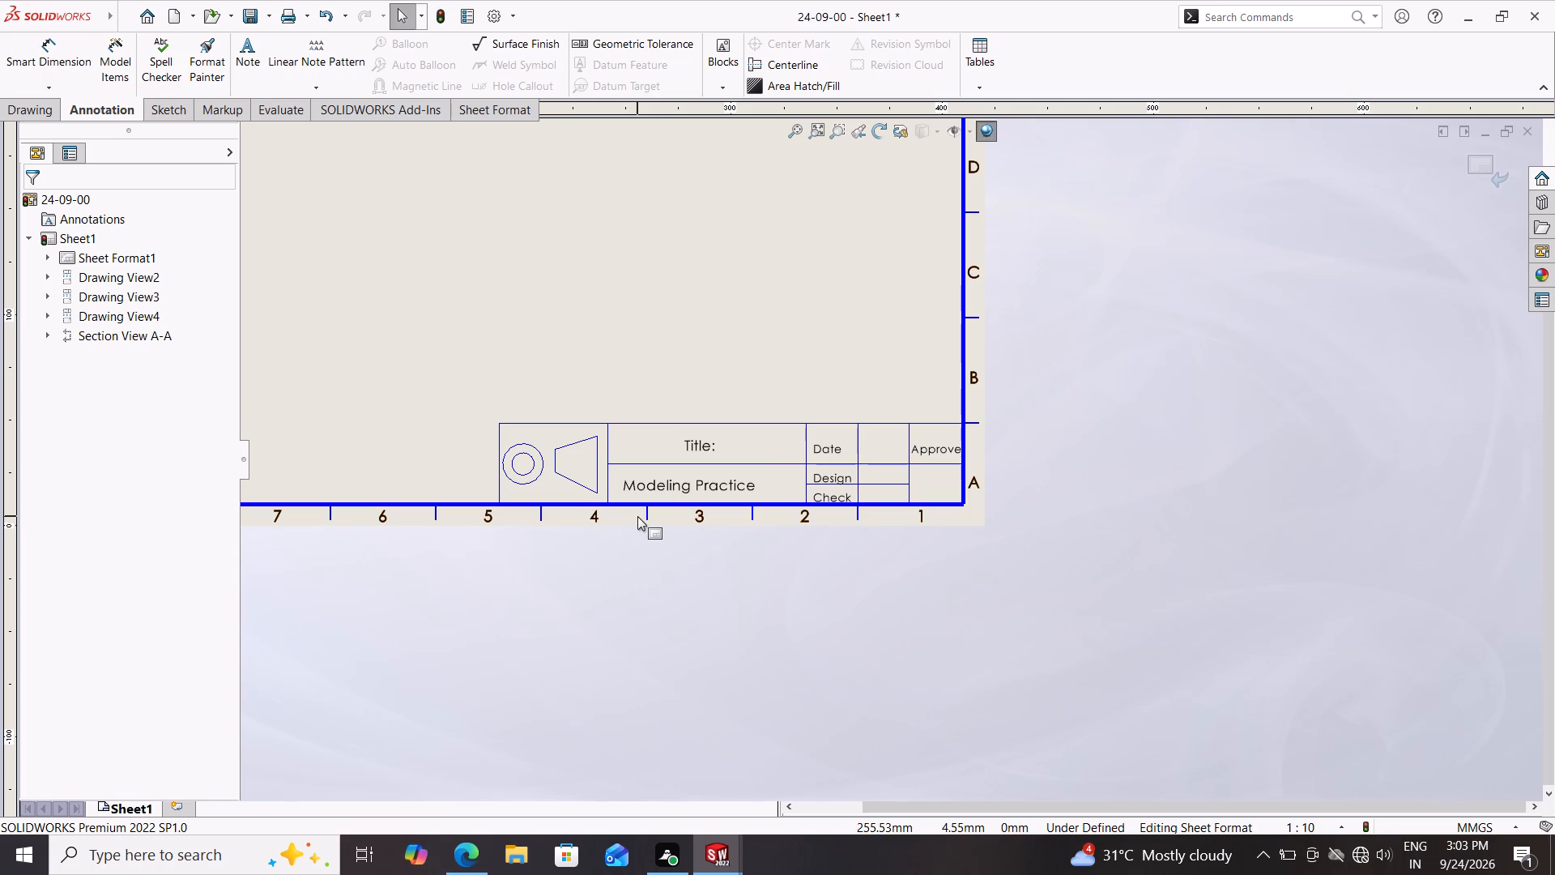
Exit sheet format editing and return to the drawing sheet.
{"action": "left_click", "coordinate": [1494, 167]}
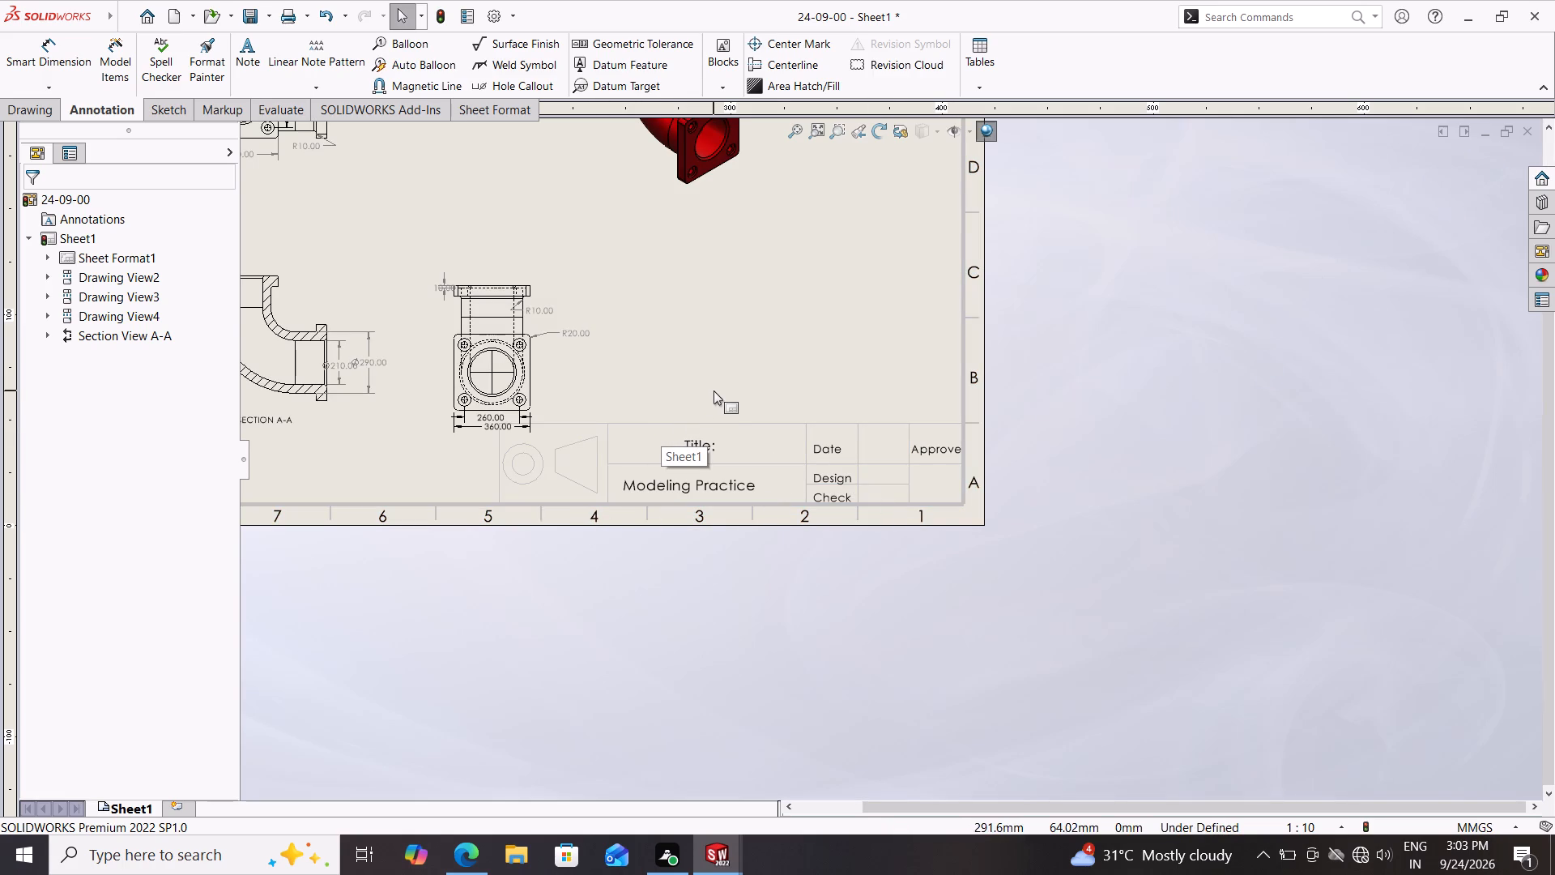
Move the projected flange view and Section View A-A slightly up the sheet, clearing the dimensions from the title block.
{"action": "scroll", "coordinate": [706, 388], "scroll_direction": "down", "scroll_amount": 1}
{"action": "scroll", "coordinate": [706, 388], "scroll_direction": "up", "scroll_amount": 2}
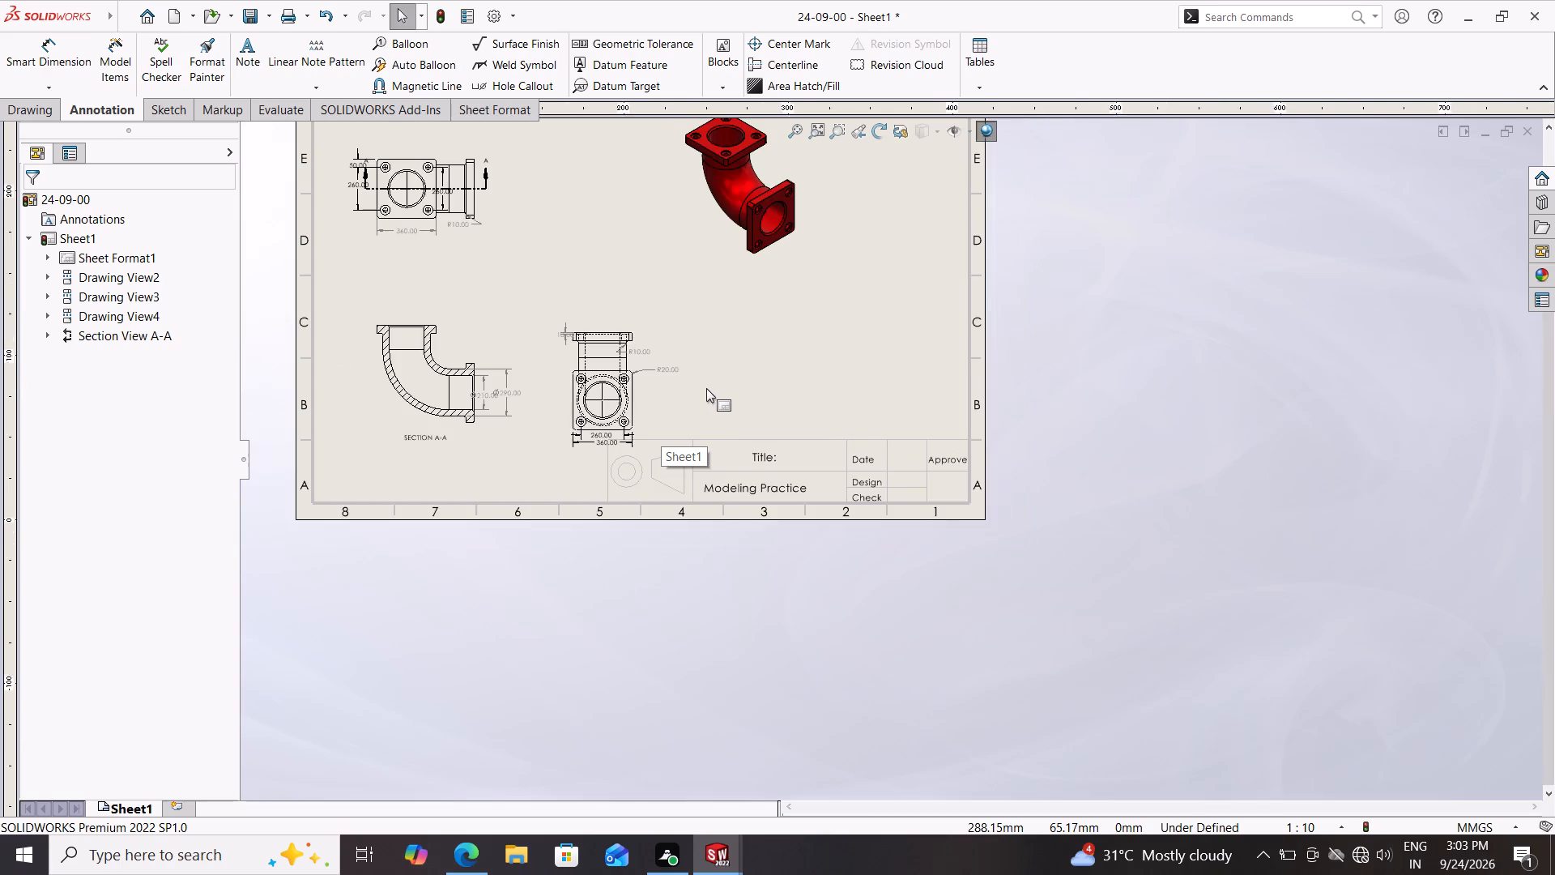
{"action": "scroll", "coordinate": [706, 388], "scroll_direction": "up", "scroll_amount": 1}
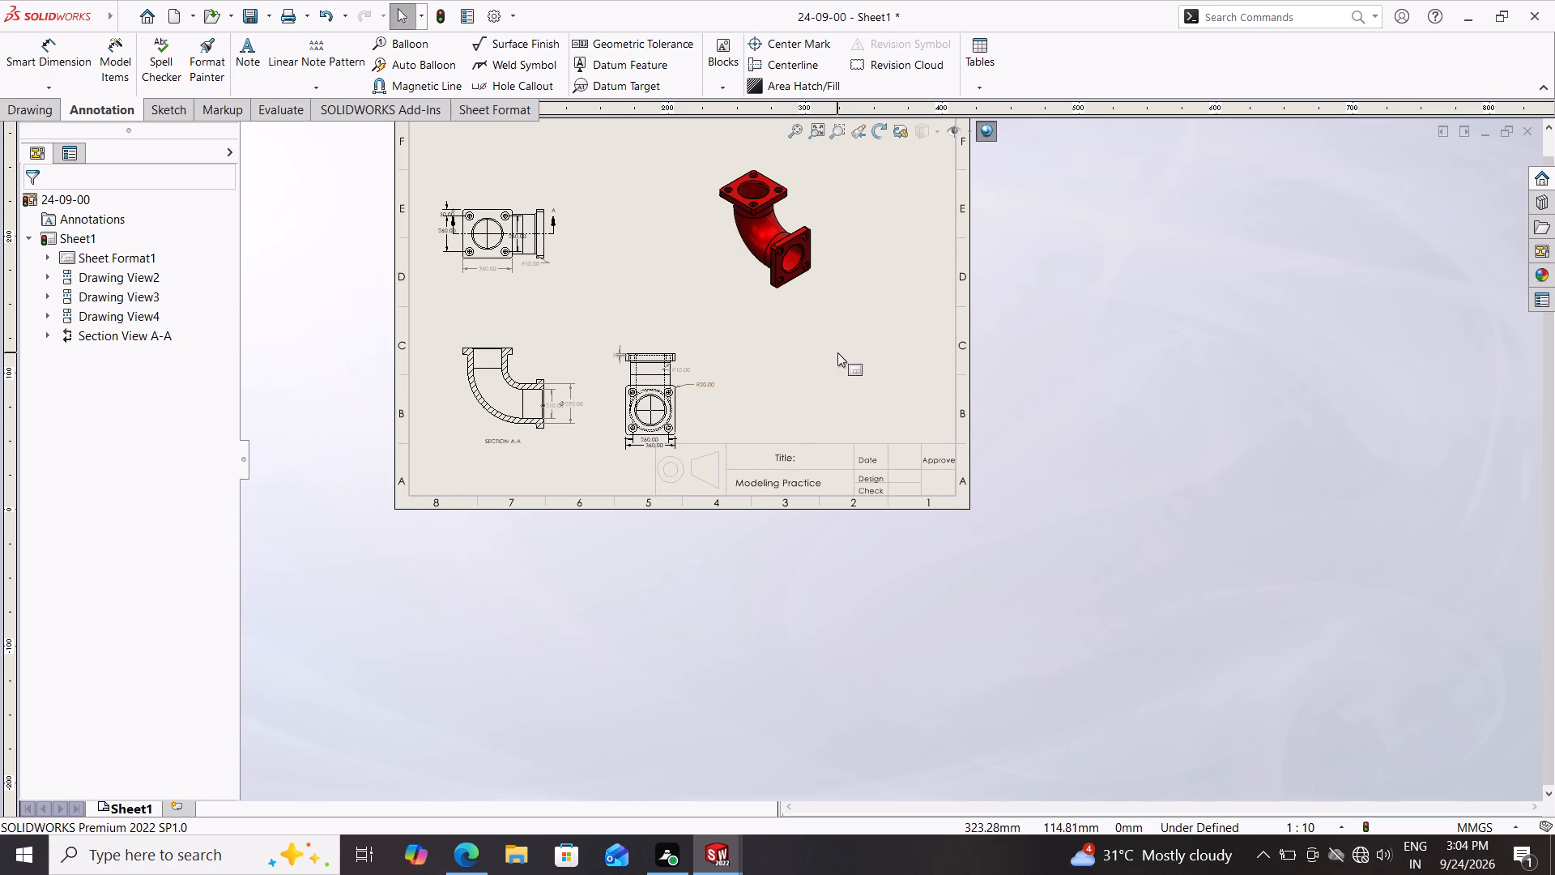
{"action": "scroll", "coordinate": [756, 432], "scroll_direction": "down", "scroll_amount": 3}
{"action": "scroll", "coordinate": [667, 479], "scroll_direction": "down", "scroll_amount": 1}
{"action": "scroll", "coordinate": [667, 479], "scroll_direction": "up", "scroll_amount": 1}
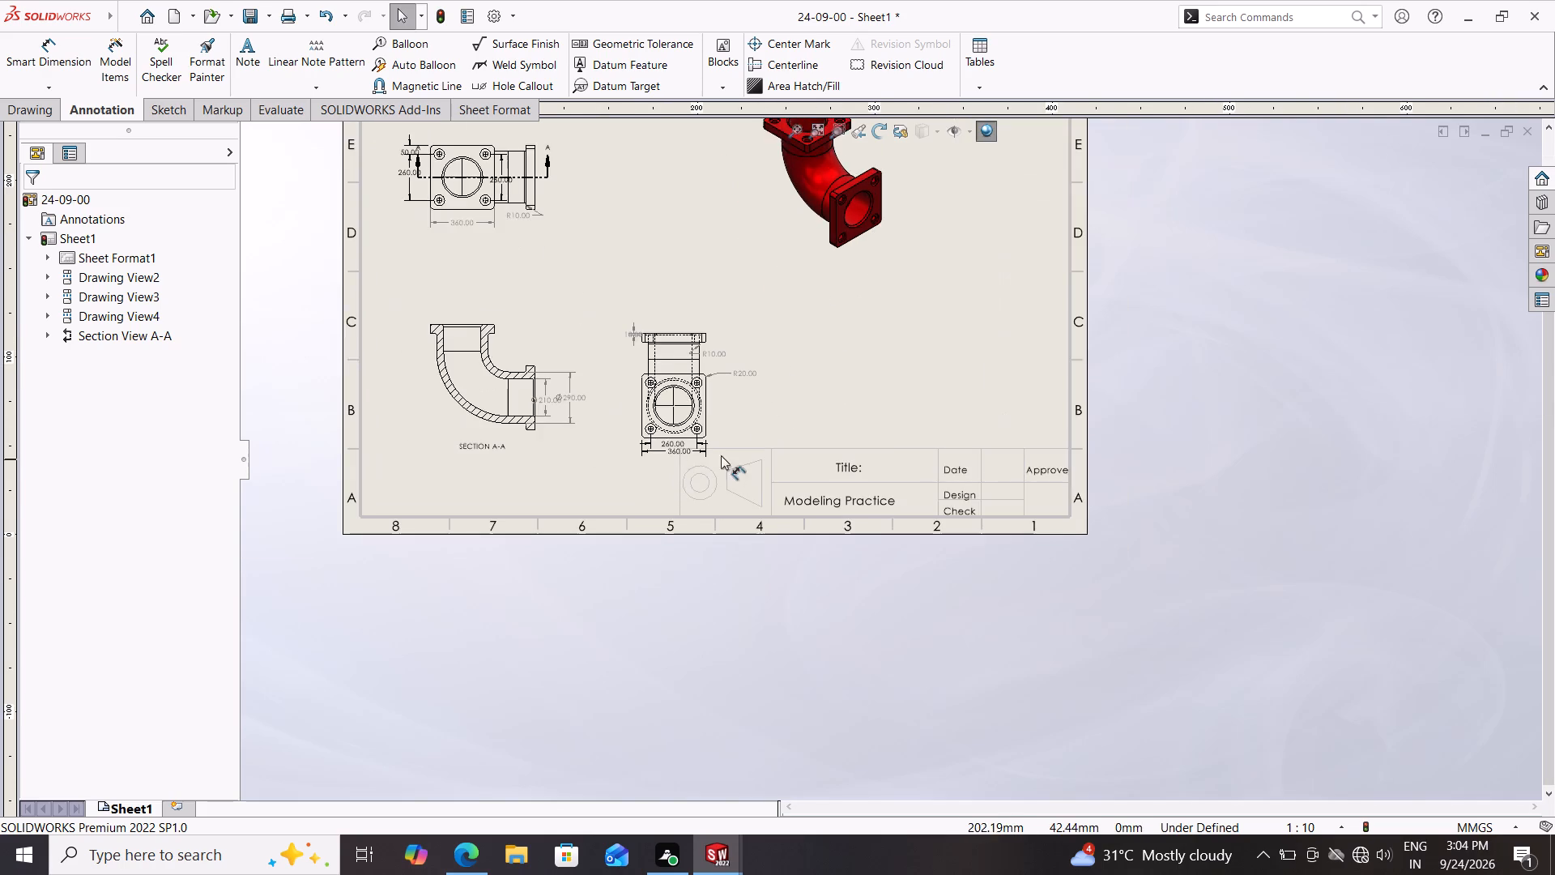
{"action": "scroll", "coordinate": [726, 454], "scroll_direction": "down", "scroll_amount": 3}
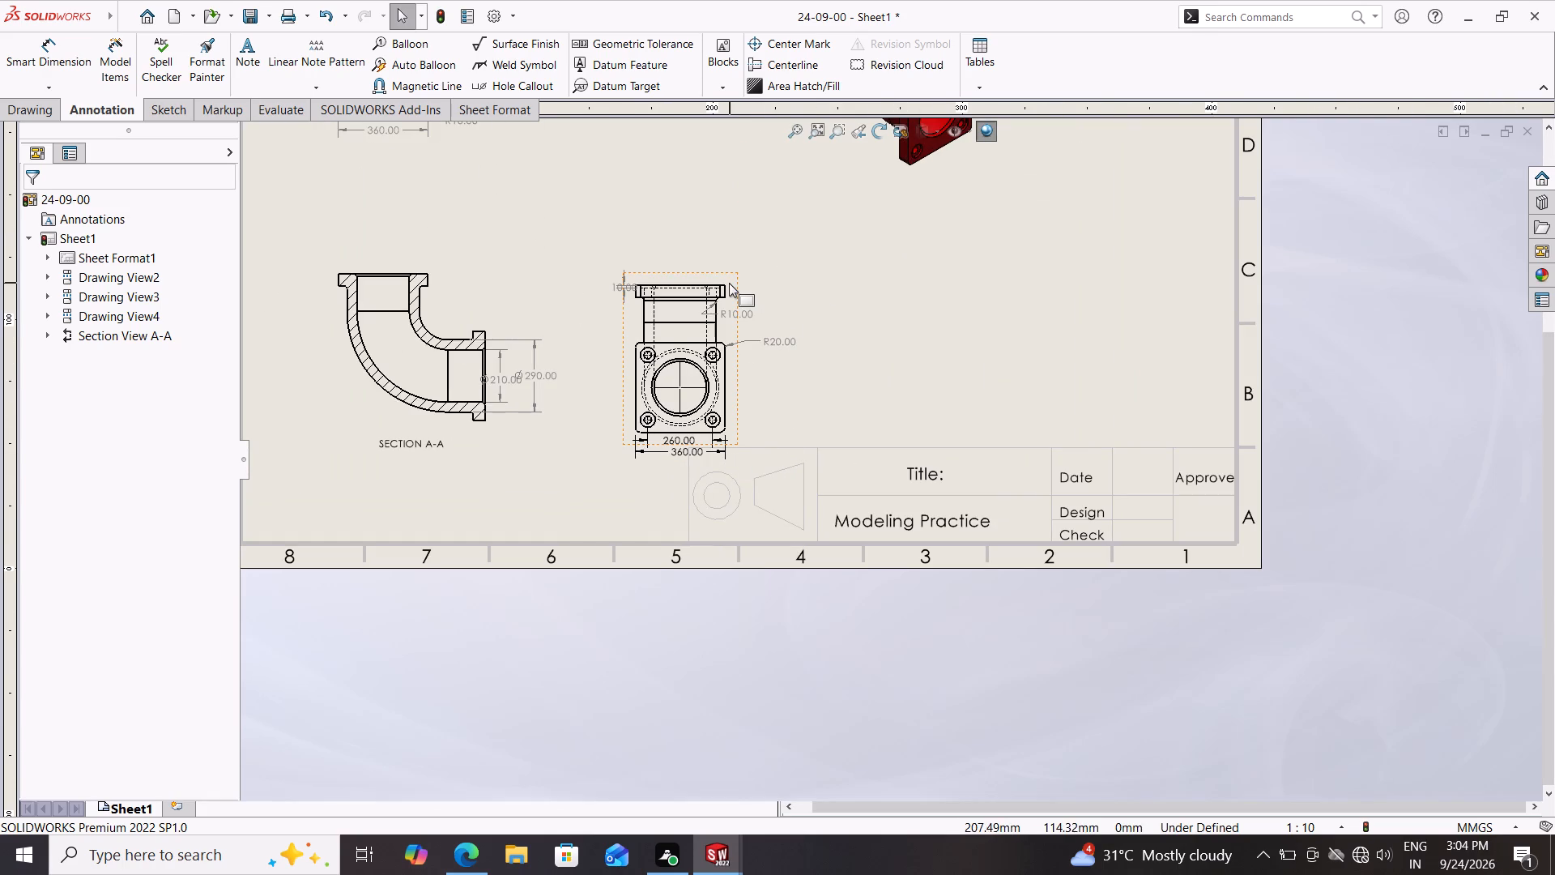
{"action": "left_click_drag", "start_coordinate": [740, 276], "coordinate": [741, 262]}
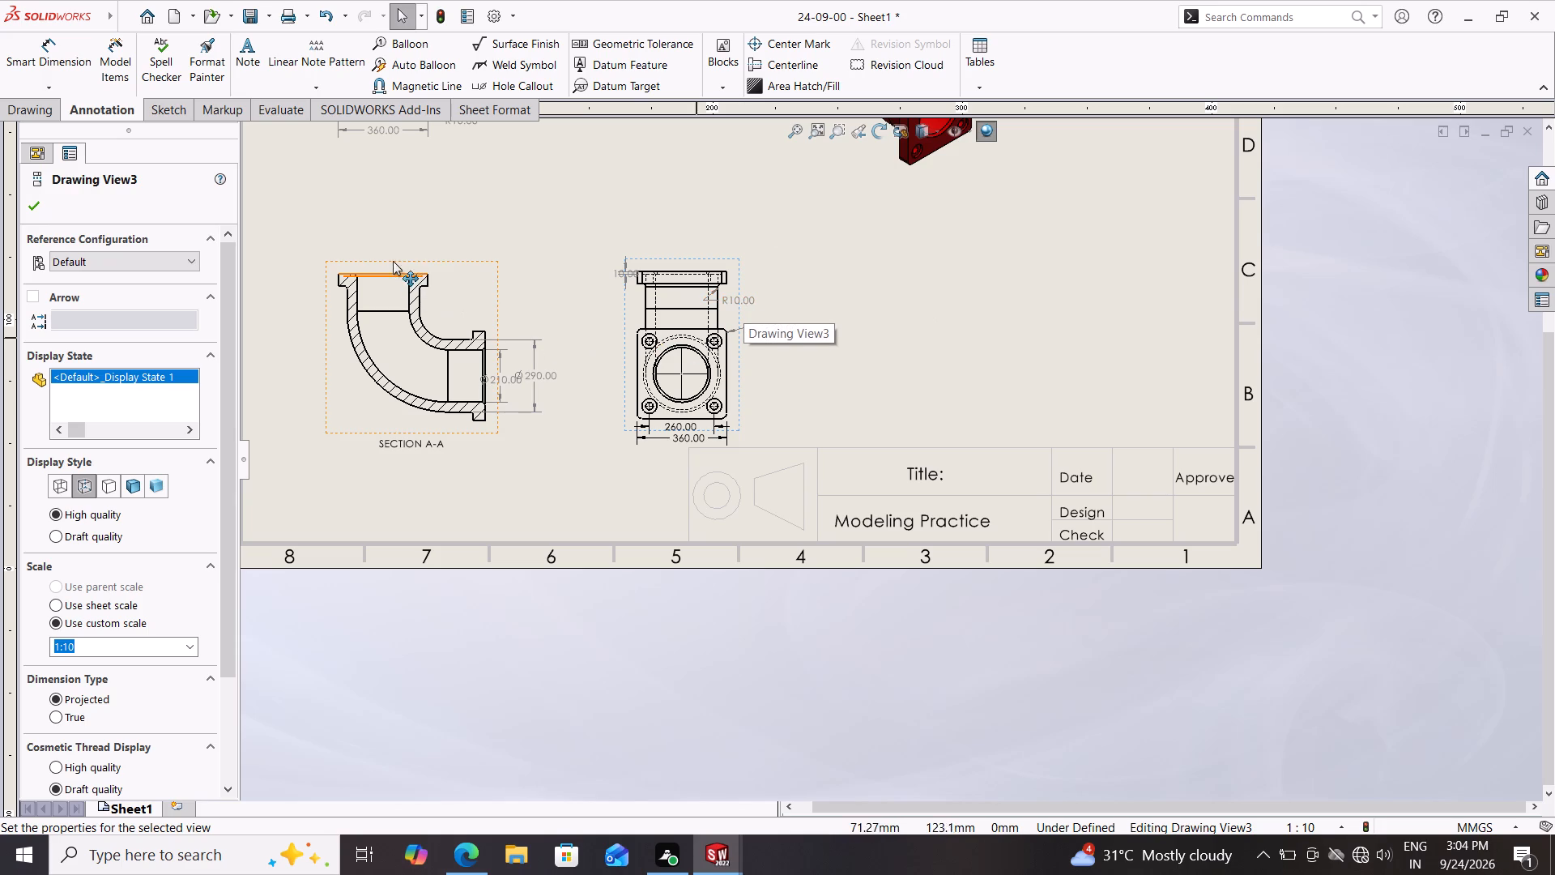
{"action": "left_click_drag", "start_coordinate": [471, 263], "coordinate": [475, 250]}
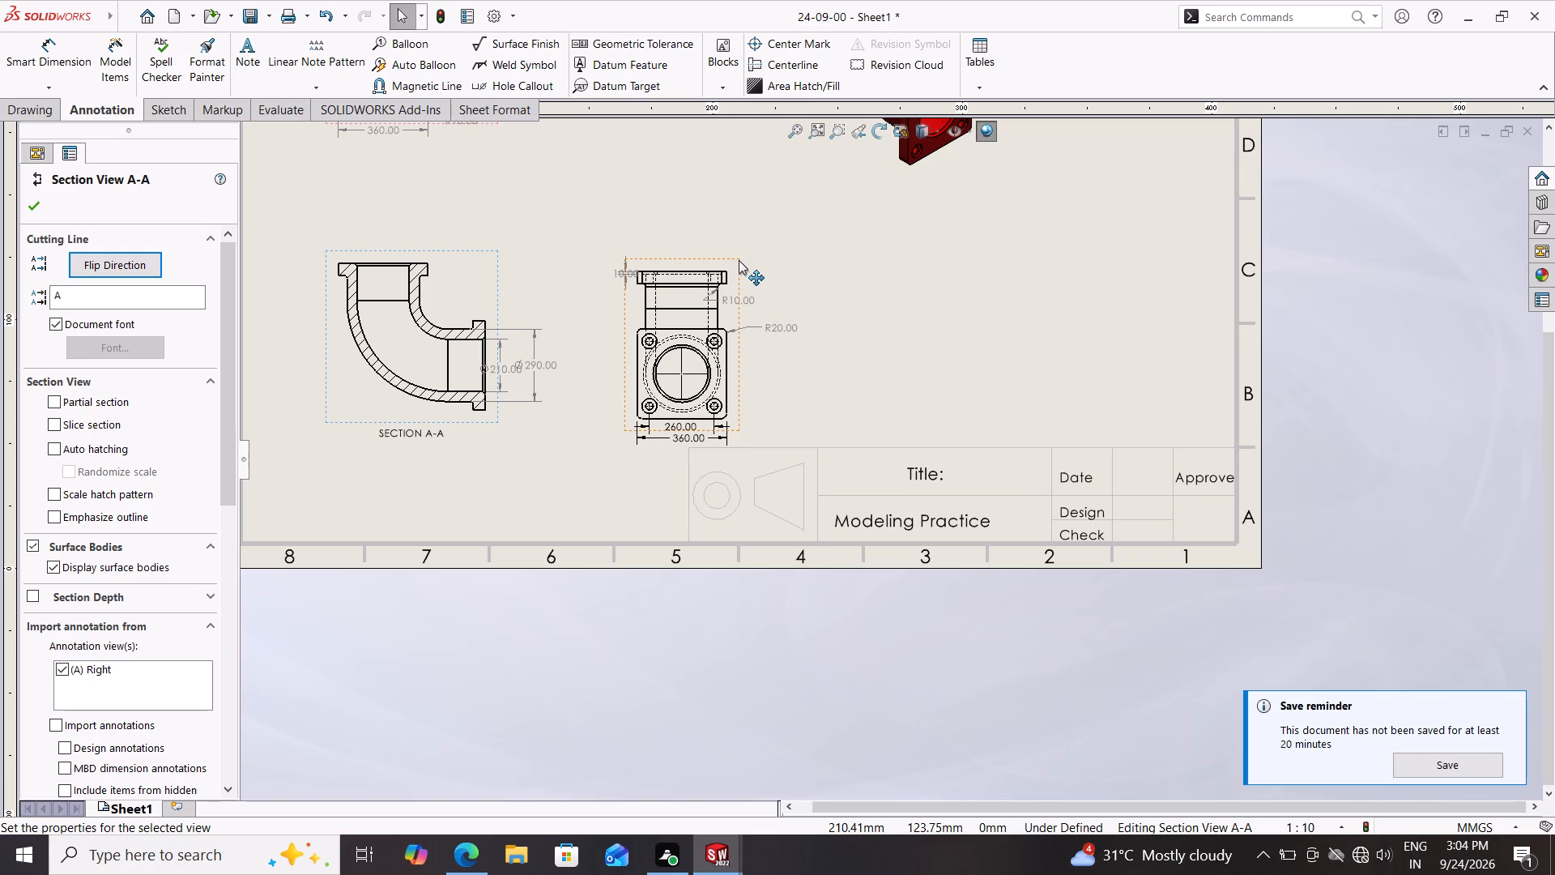
{"action": "left_click_drag", "start_coordinate": [739, 260], "coordinate": [739, 241]}
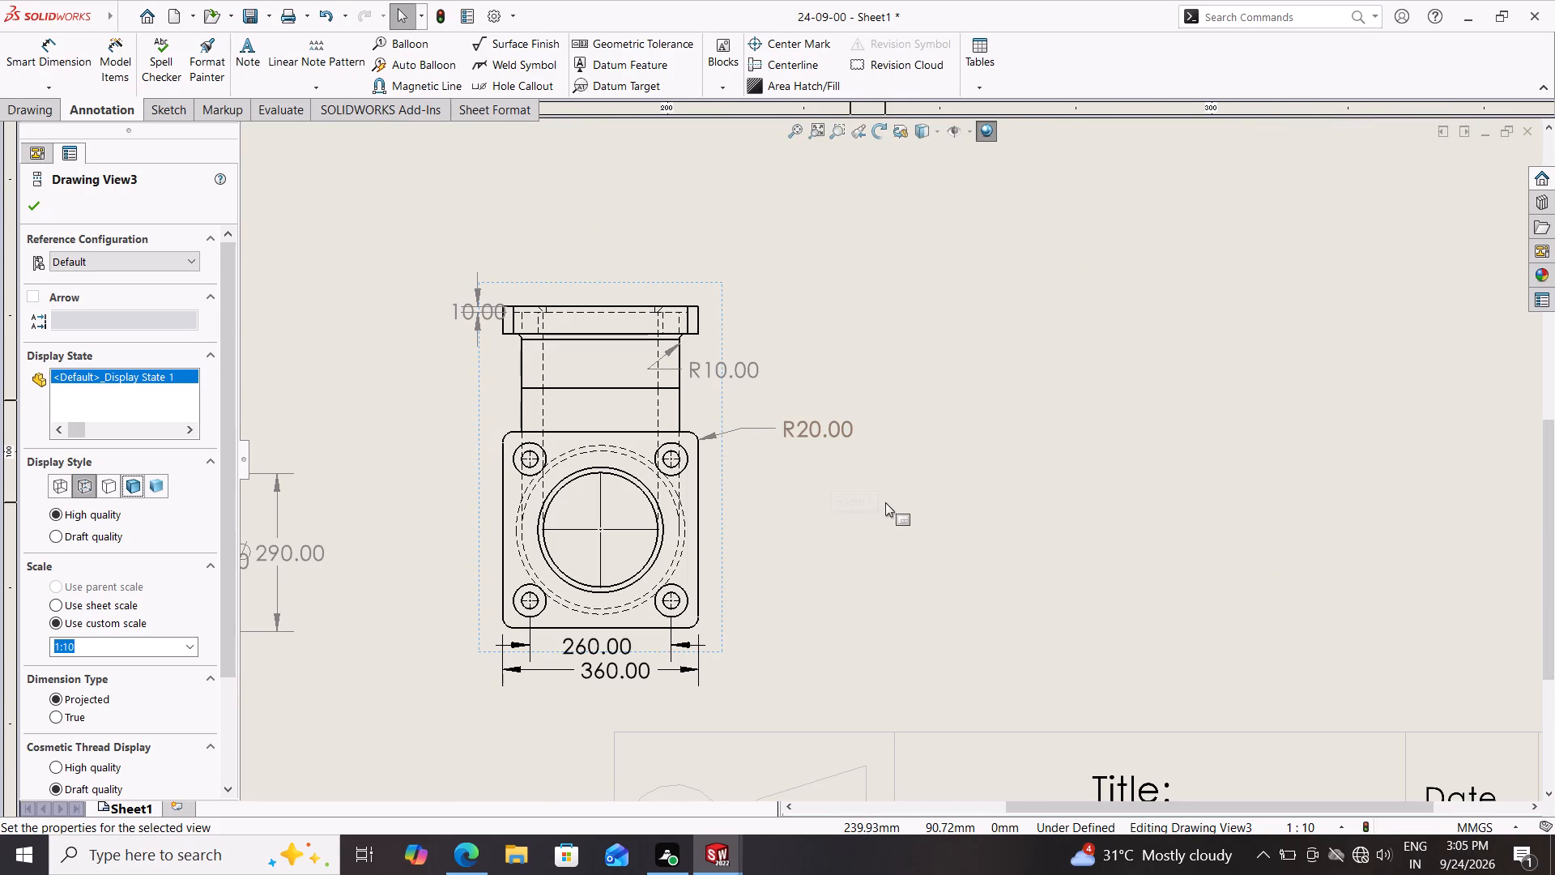
{"action": "scroll", "coordinate": [929, 523], "scroll_direction": "up", "scroll_amount": 1}
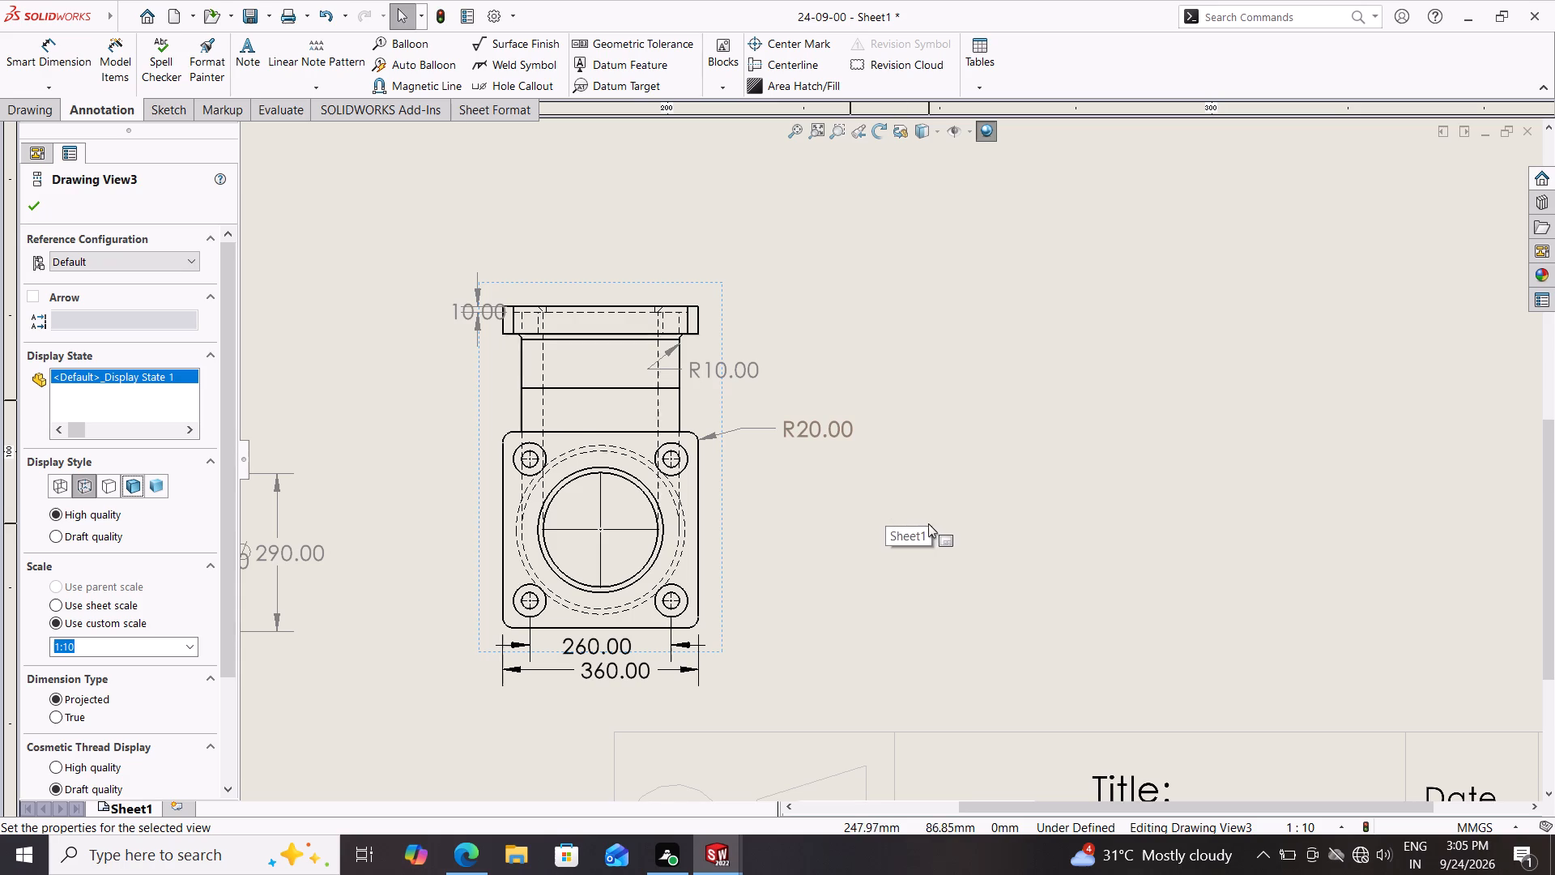
{"action": "scroll", "coordinate": [928, 523], "scroll_direction": "up", "scroll_amount": 5}
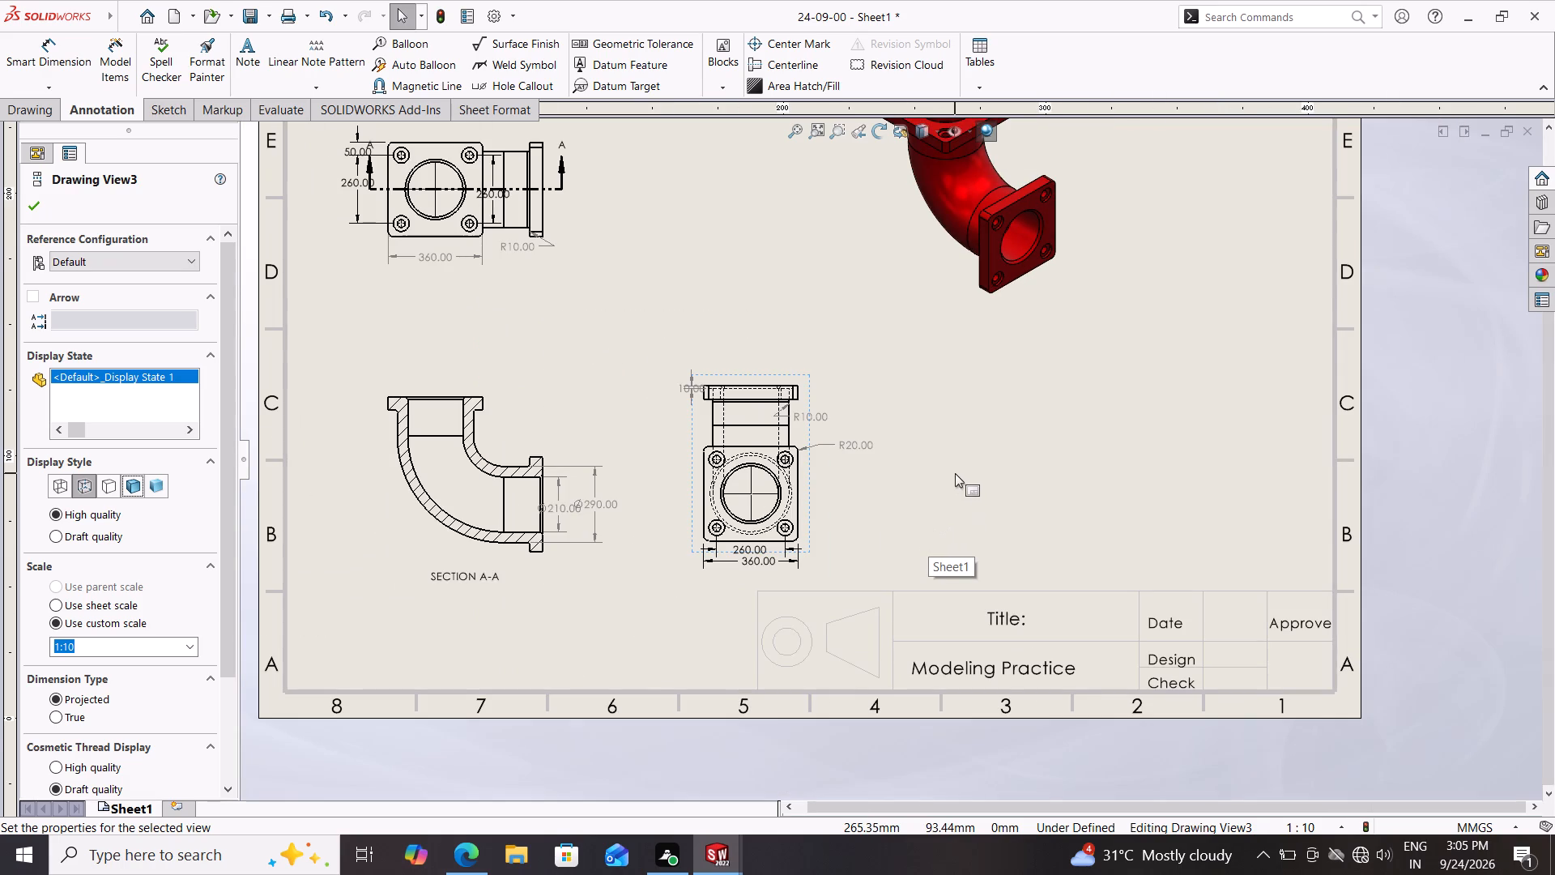
{"action": "left_click", "coordinate": [30, 194]}
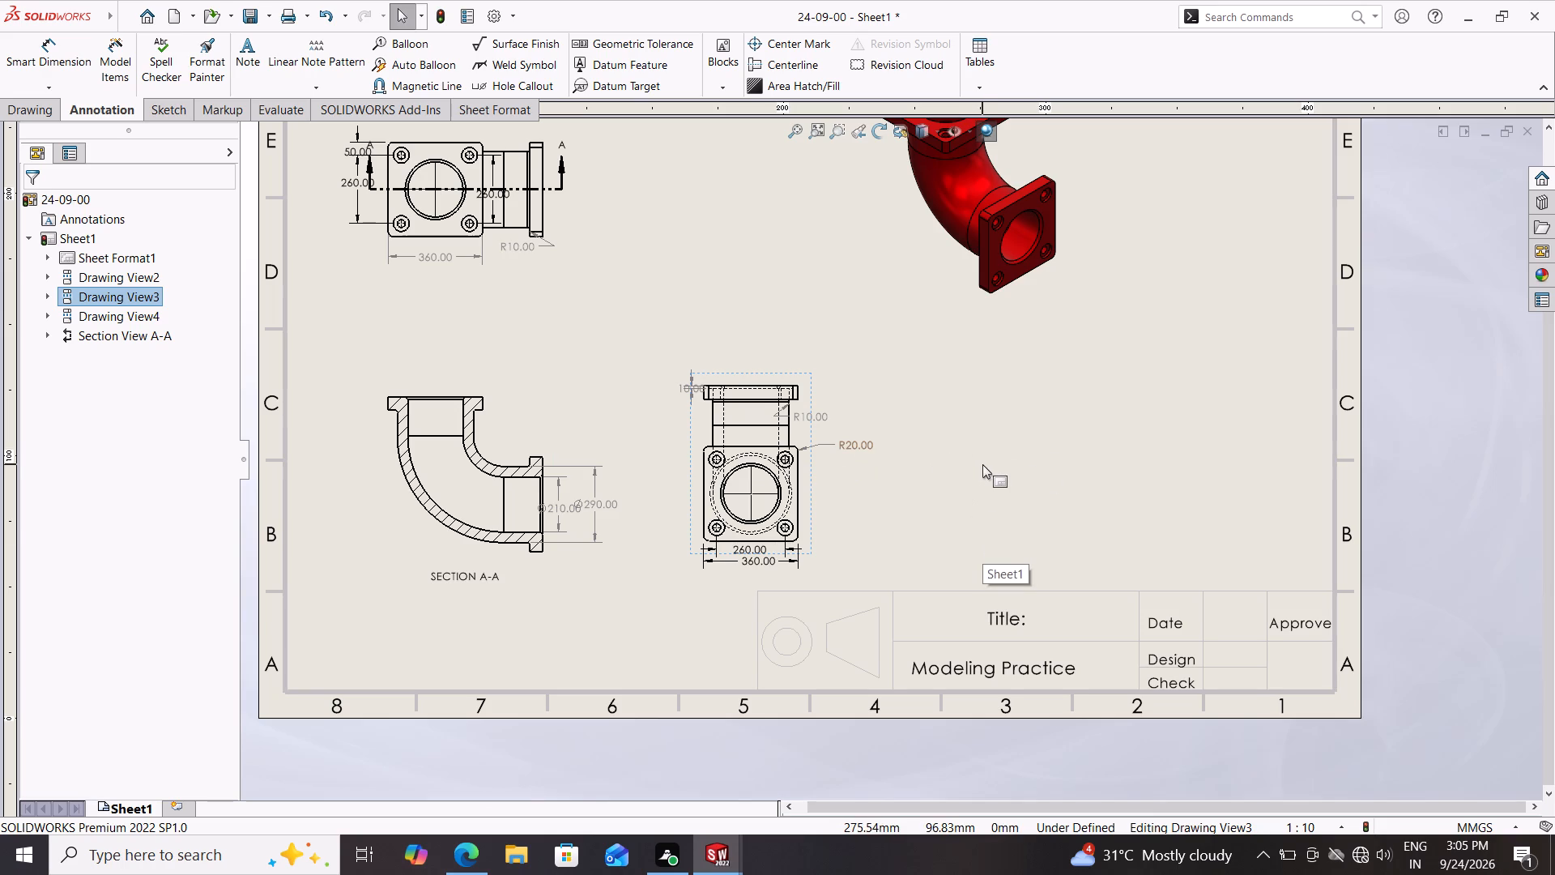
Save the drawing as 24-09-00 in the Documents folder in SOLIDWORKS Drawing format.
{"action": "scroll", "coordinate": [890, 533], "scroll_direction": "up", "scroll_amount": 2}
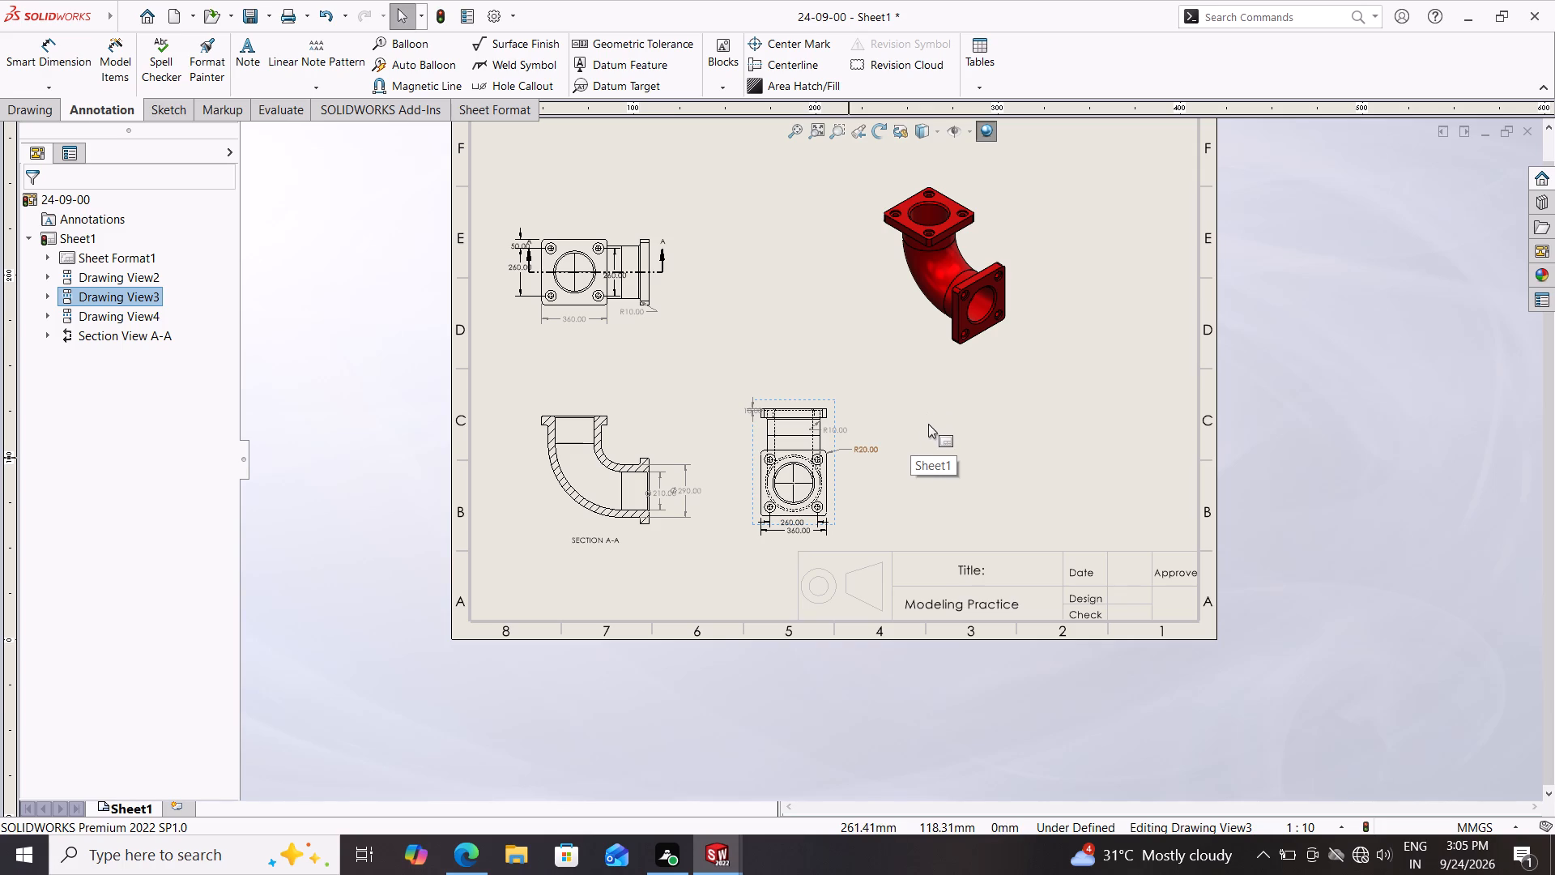
{"action": "scroll", "coordinate": [928, 424], "scroll_direction": "down", "scroll_amount": 2}
{"action": "scroll", "coordinate": [950, 453], "scroll_direction": "up", "scroll_amount": 1}
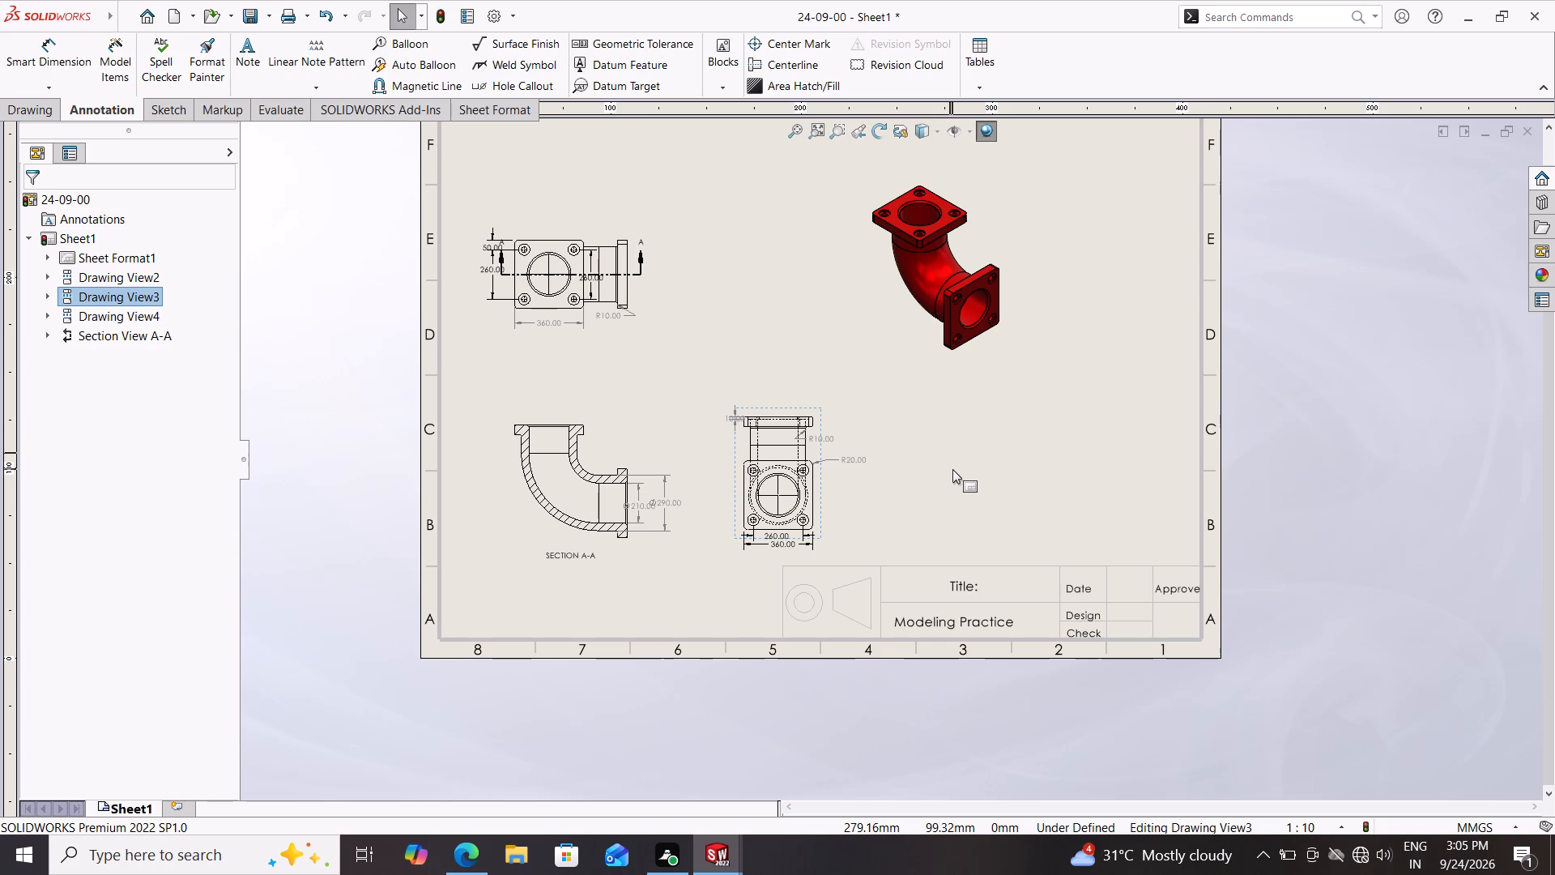
{"action": "left_click", "coordinate": [271, 15]}
{"action": "right_click", "coordinate": [271, 15]}
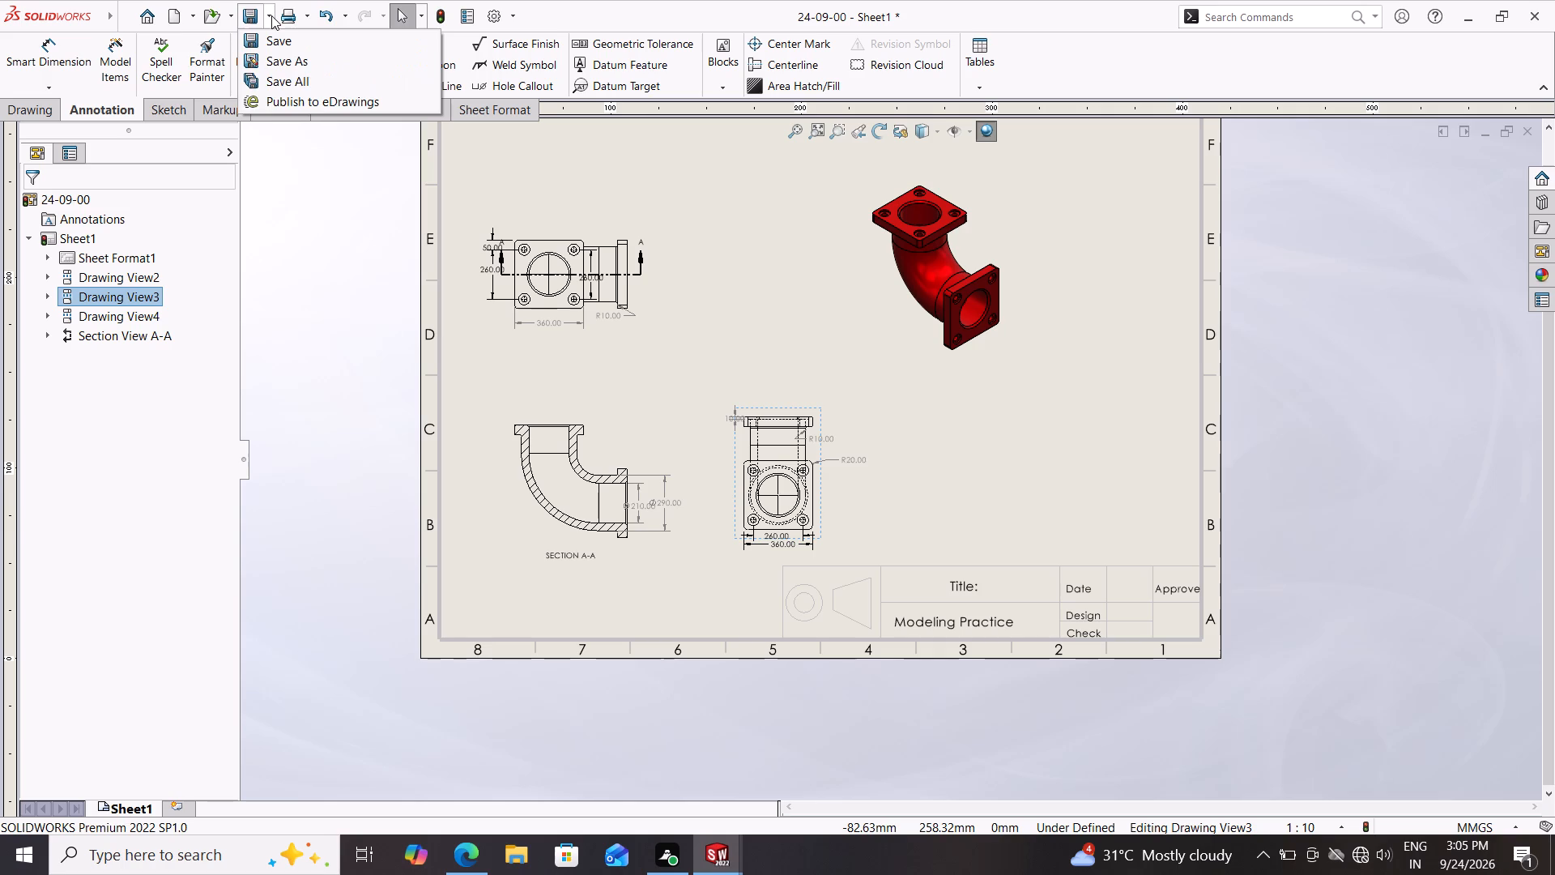
{"action": "left_click", "coordinate": [265, 60]}
{"action": "right_click", "coordinate": [265, 60]}
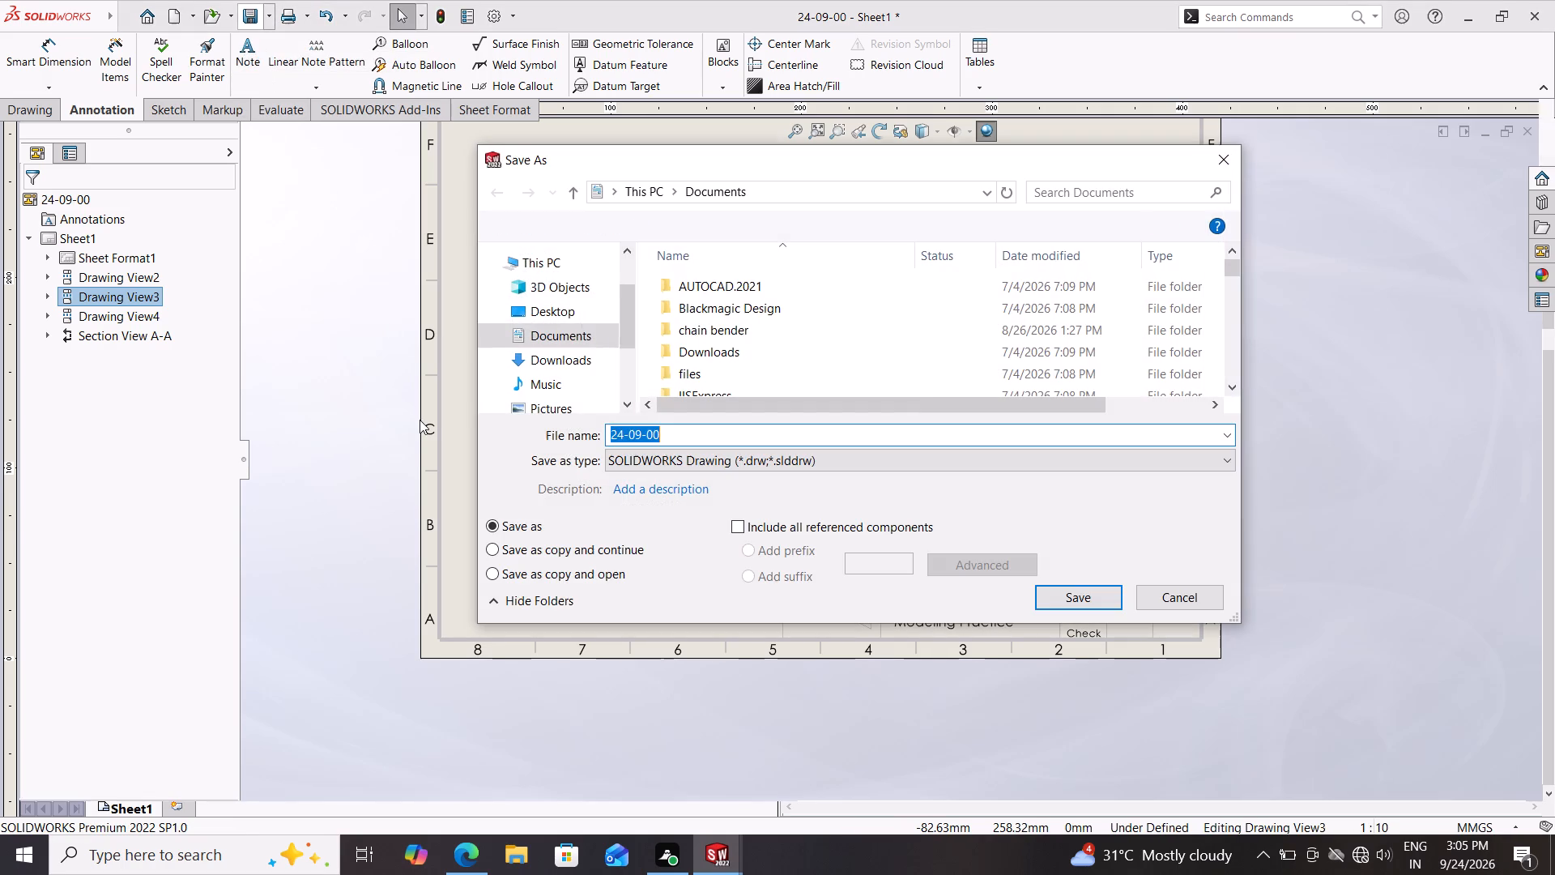
{"action": "left_click", "coordinate": [1099, 594]}
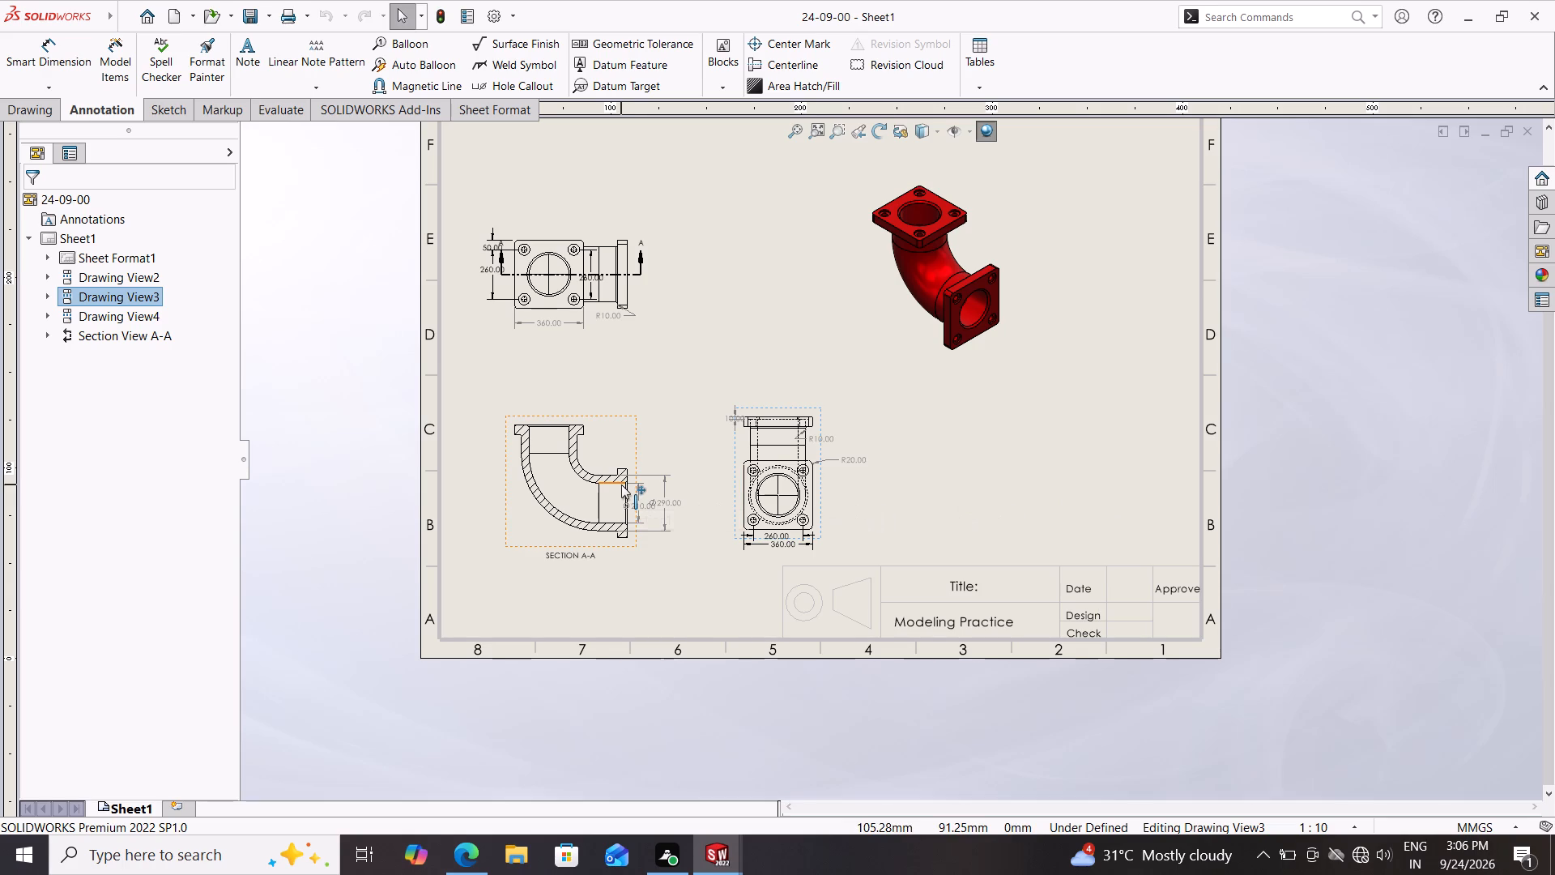
Export the drawing sheet as a PDF named 24-09-00 in the Documents folder.
{"action": "left_click", "coordinate": [273, 17]}
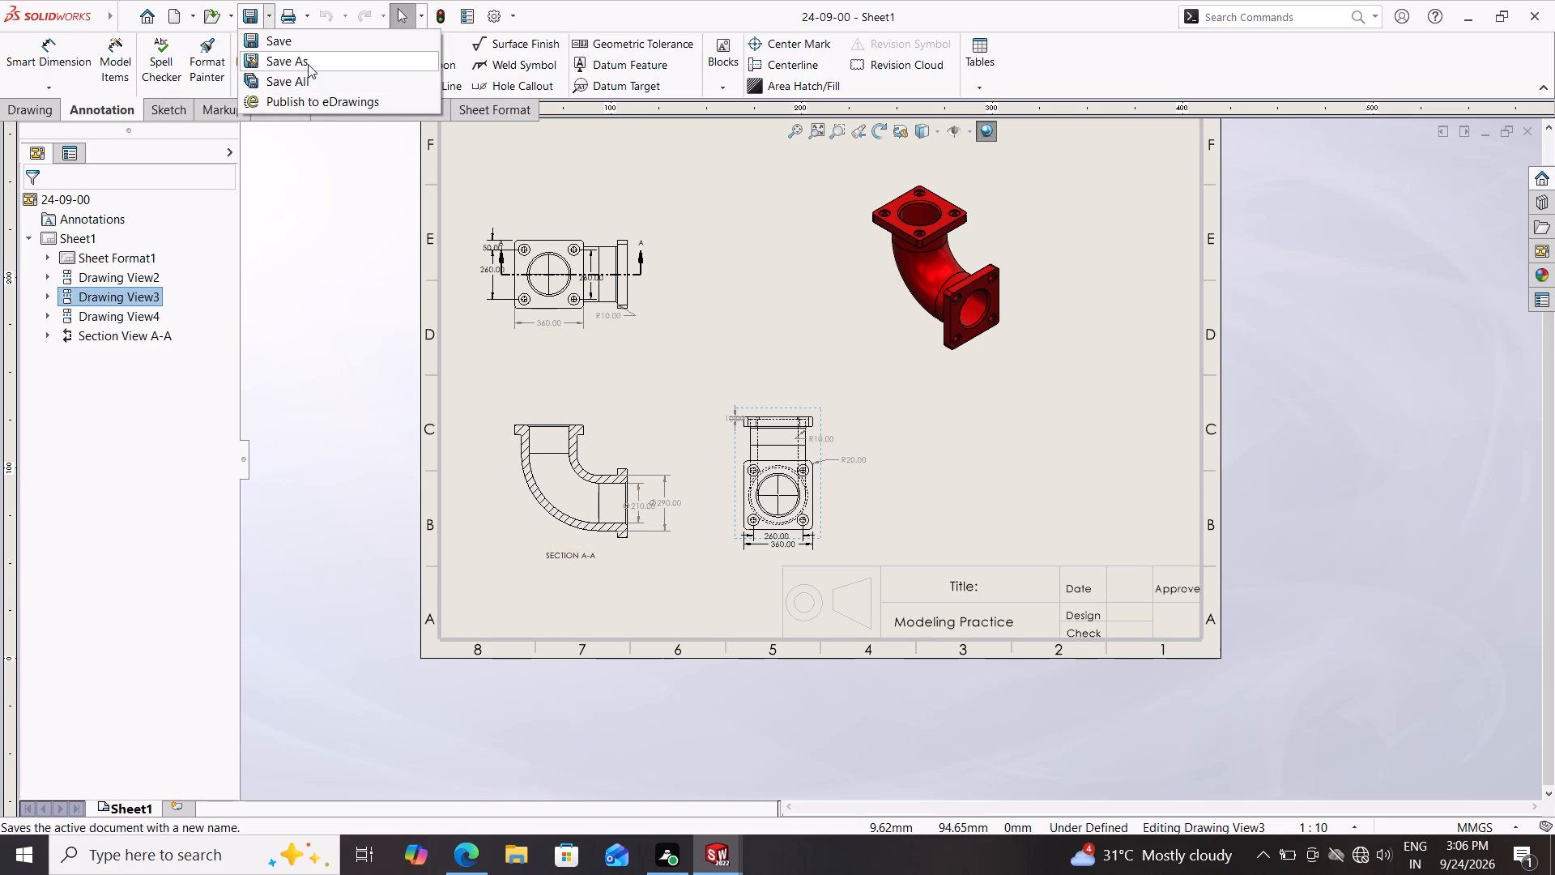
{"action": "left_click", "coordinate": [308, 64]}
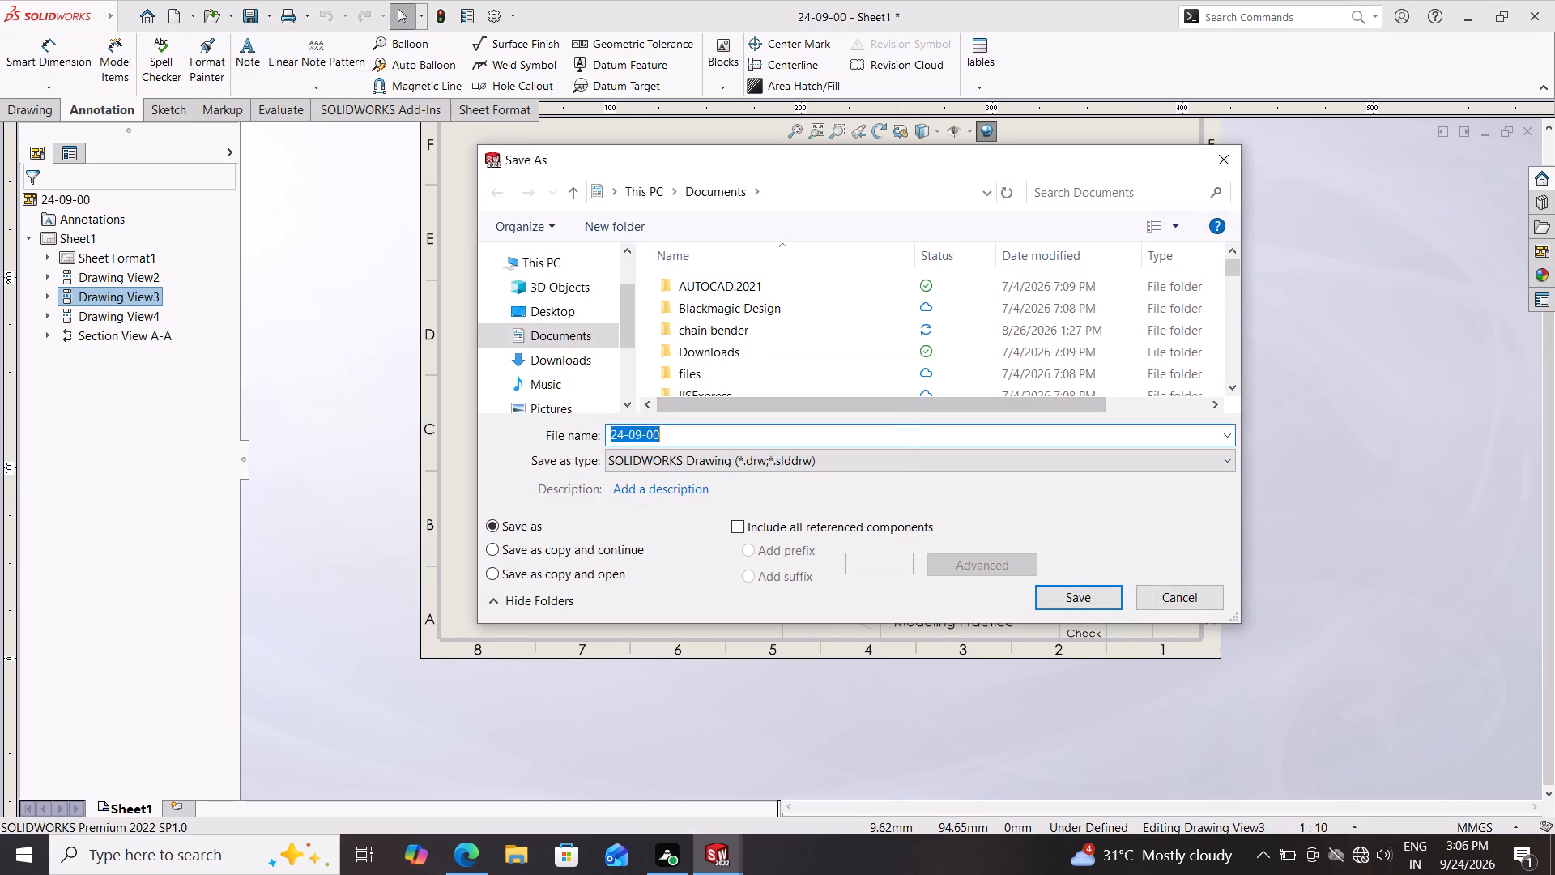
{"action": "left_click", "coordinate": [898, 457]}
{"action": "left_click", "coordinate": [854, 524]}
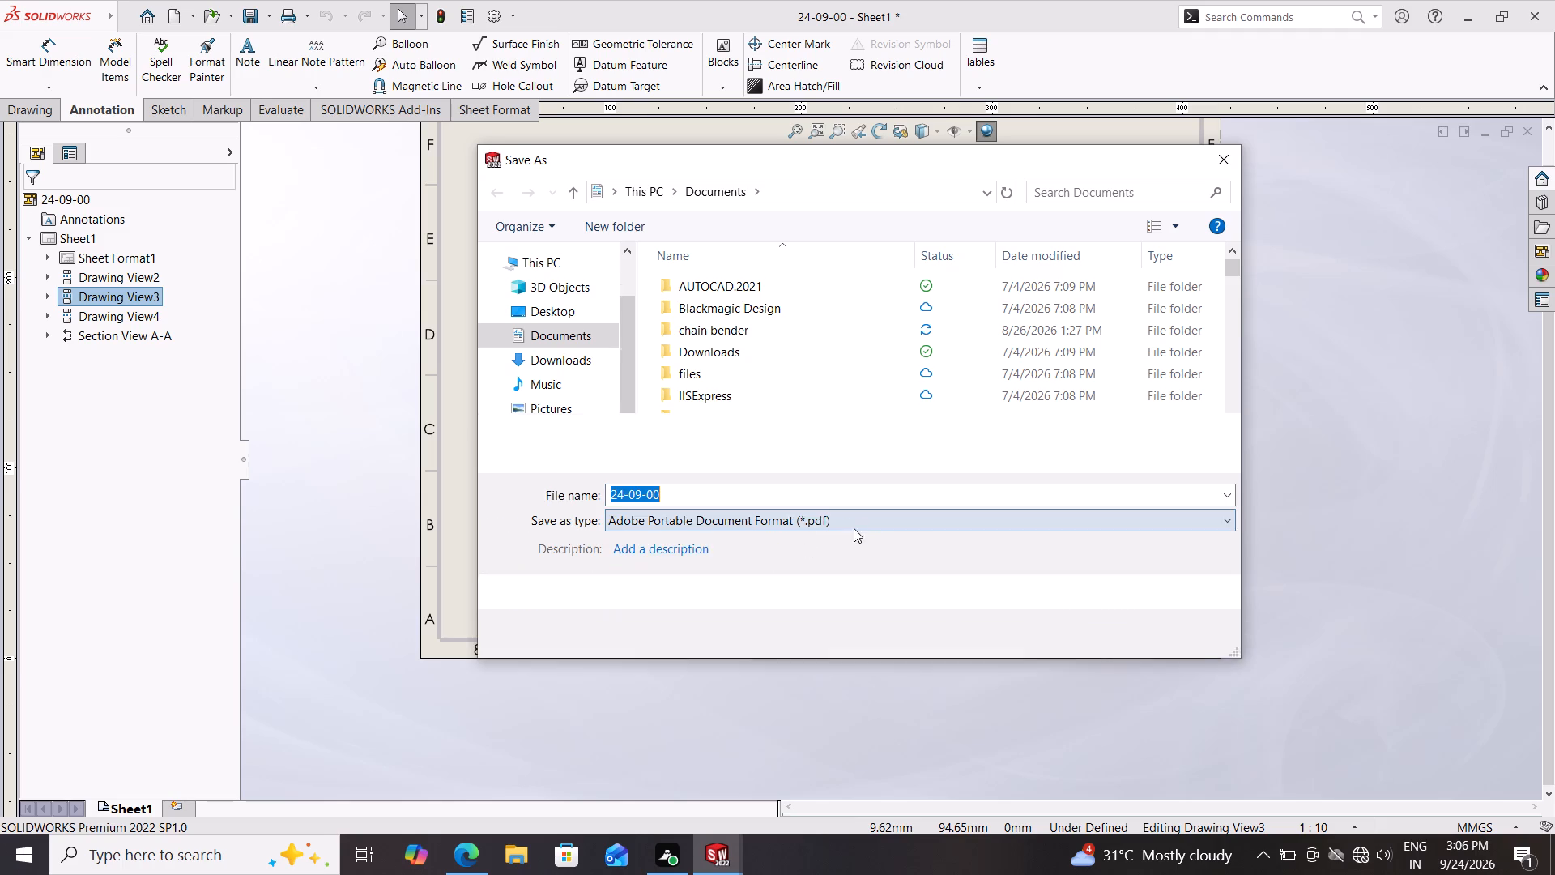
{"action": "left_click", "coordinate": [1112, 632]}
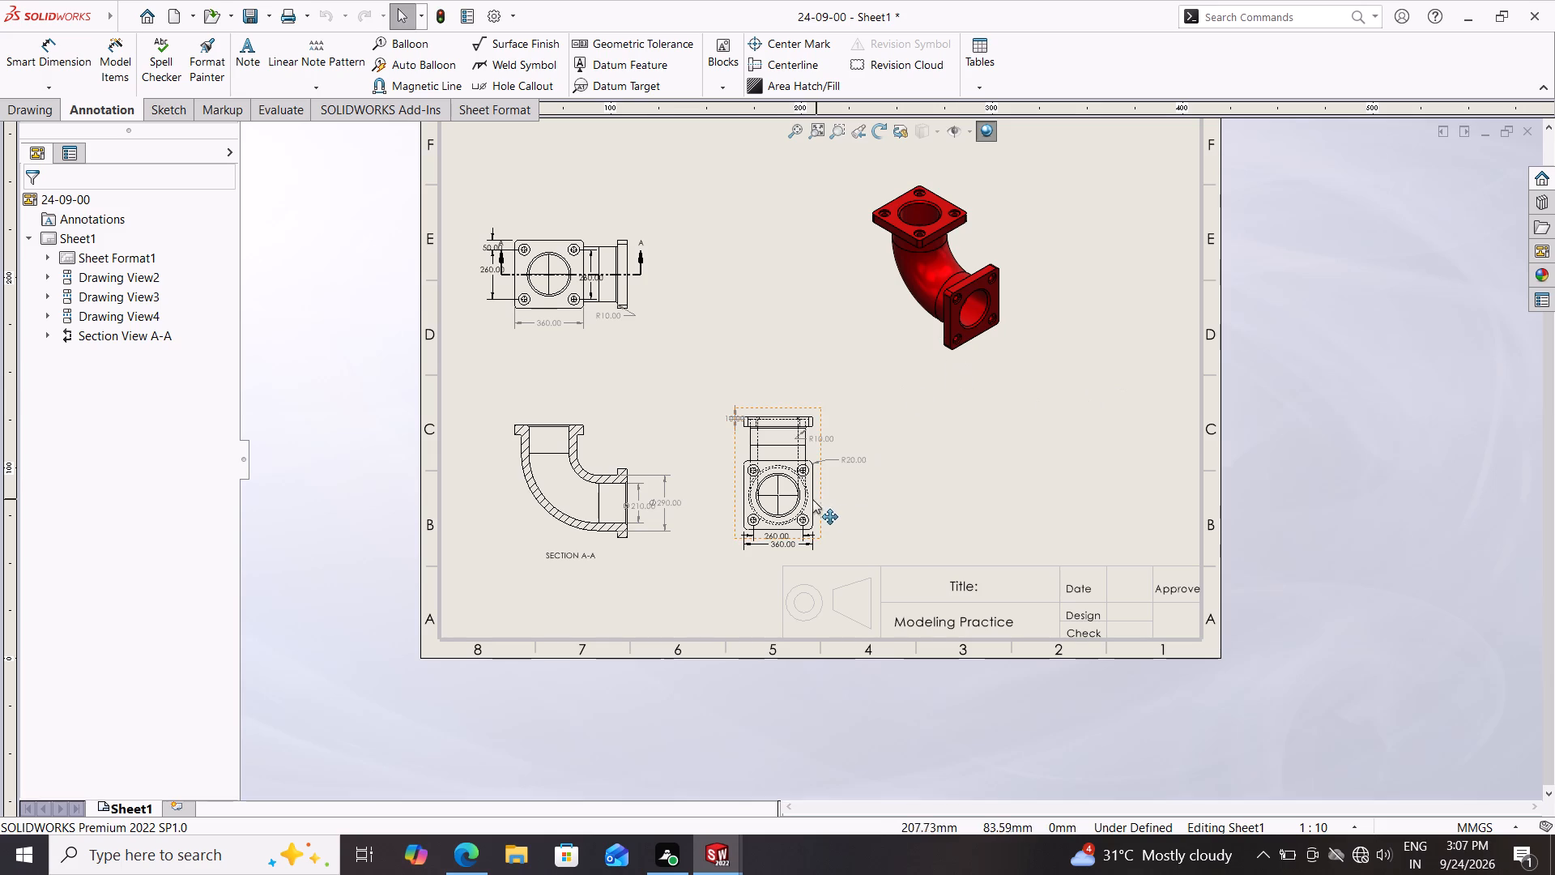
{"action": "scroll", "coordinate": [702, 497], "scroll_direction": "up", "scroll_amount": 1}
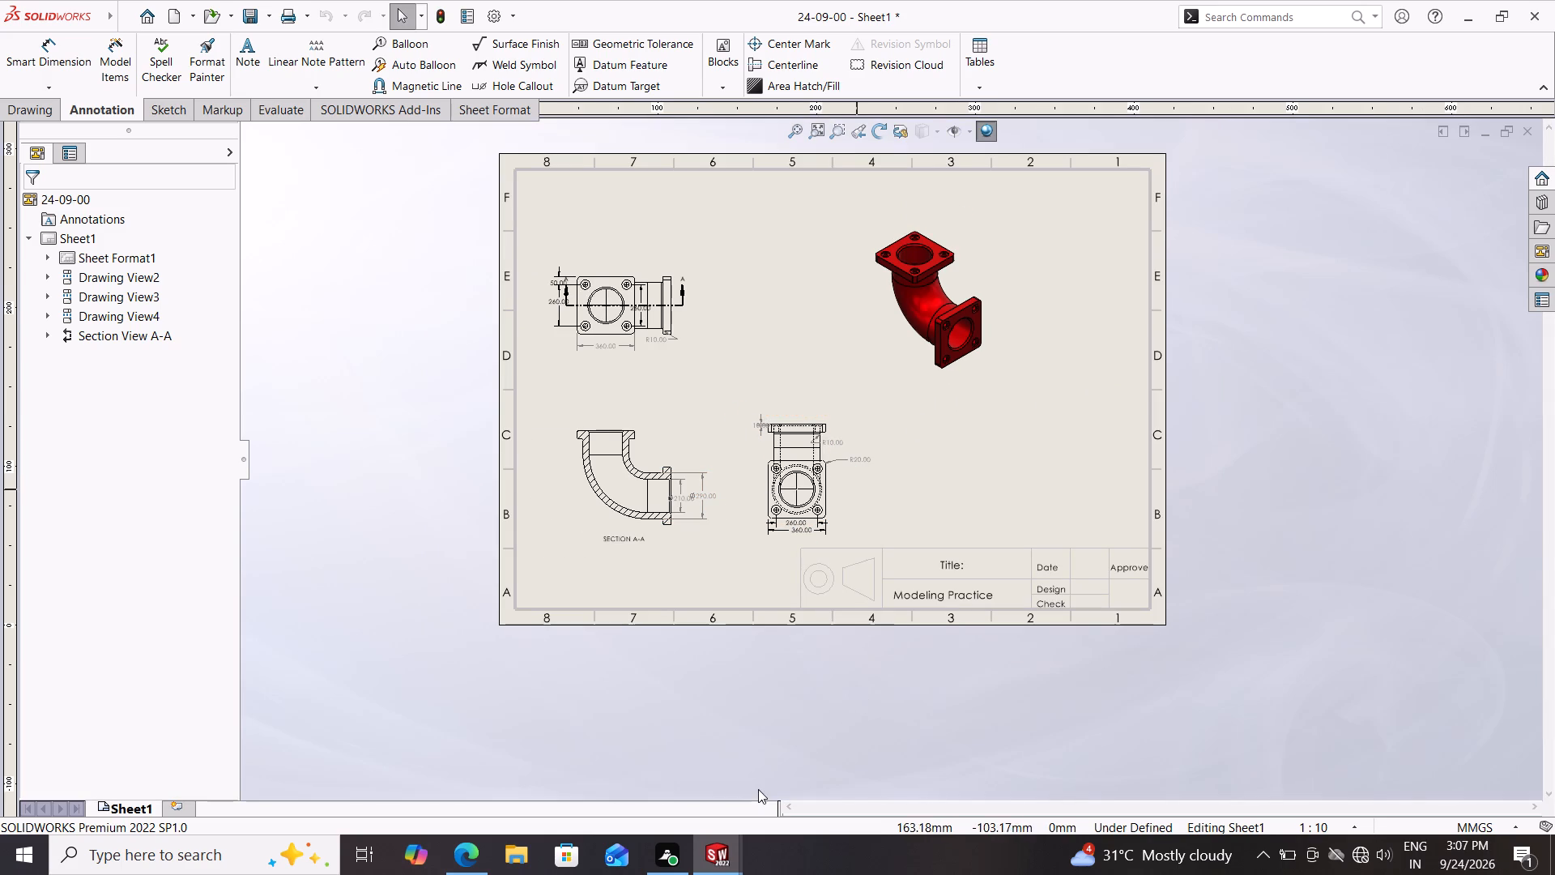